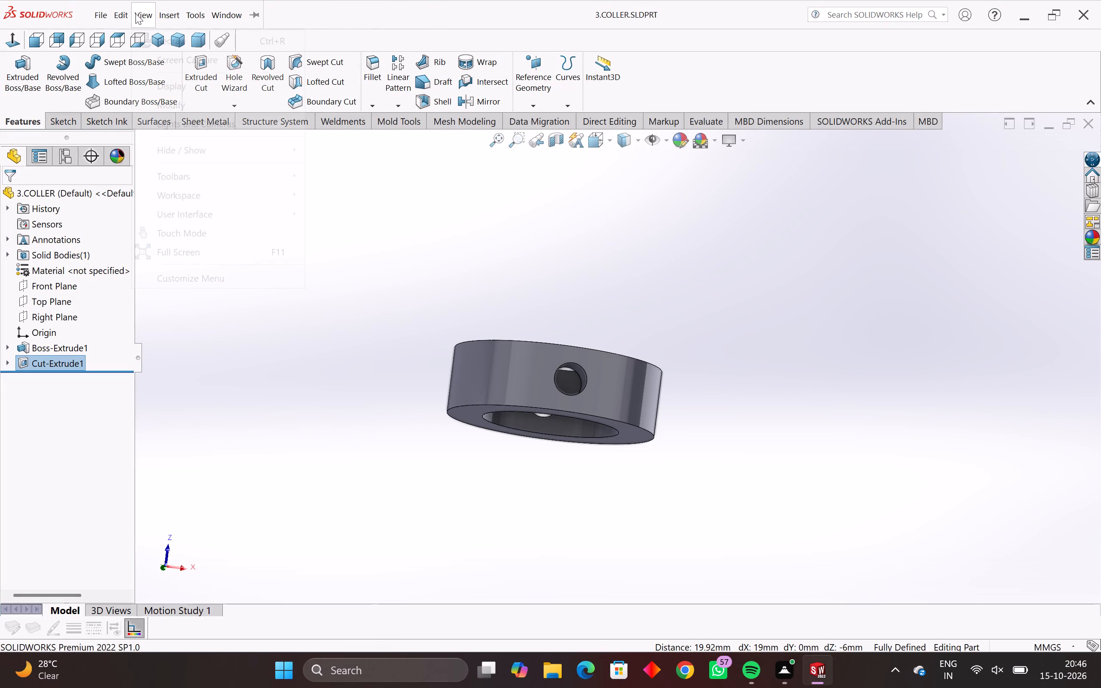
Create a new part document for the next component.
left_click(499, 210)
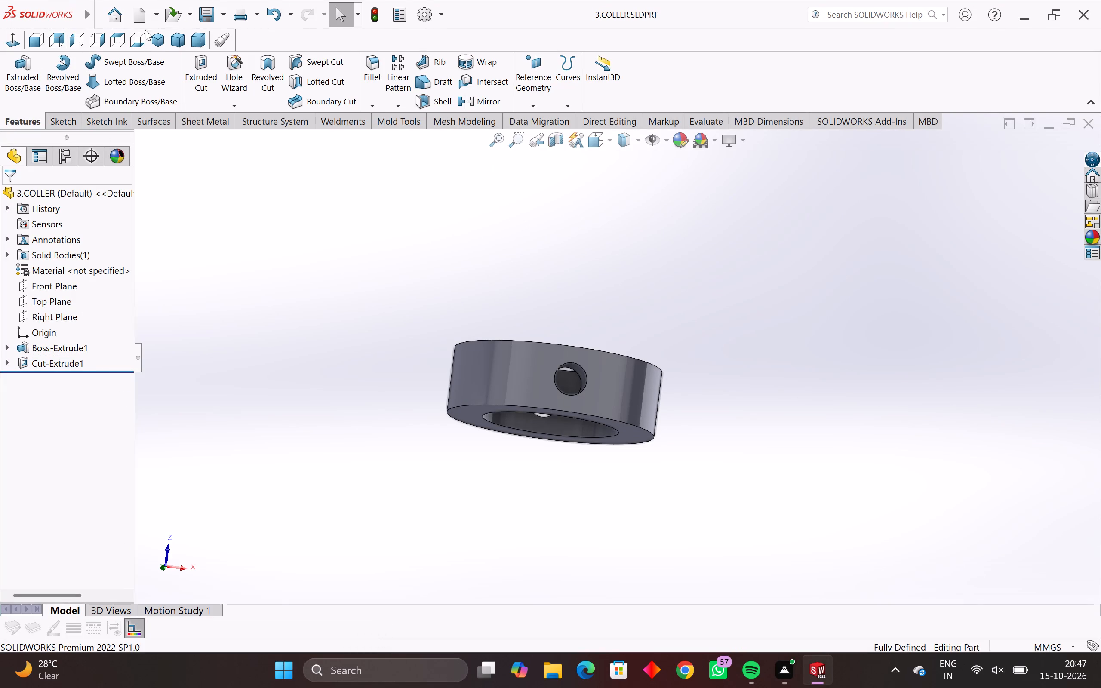
left_click(141, 14)
double_click(236, 244)
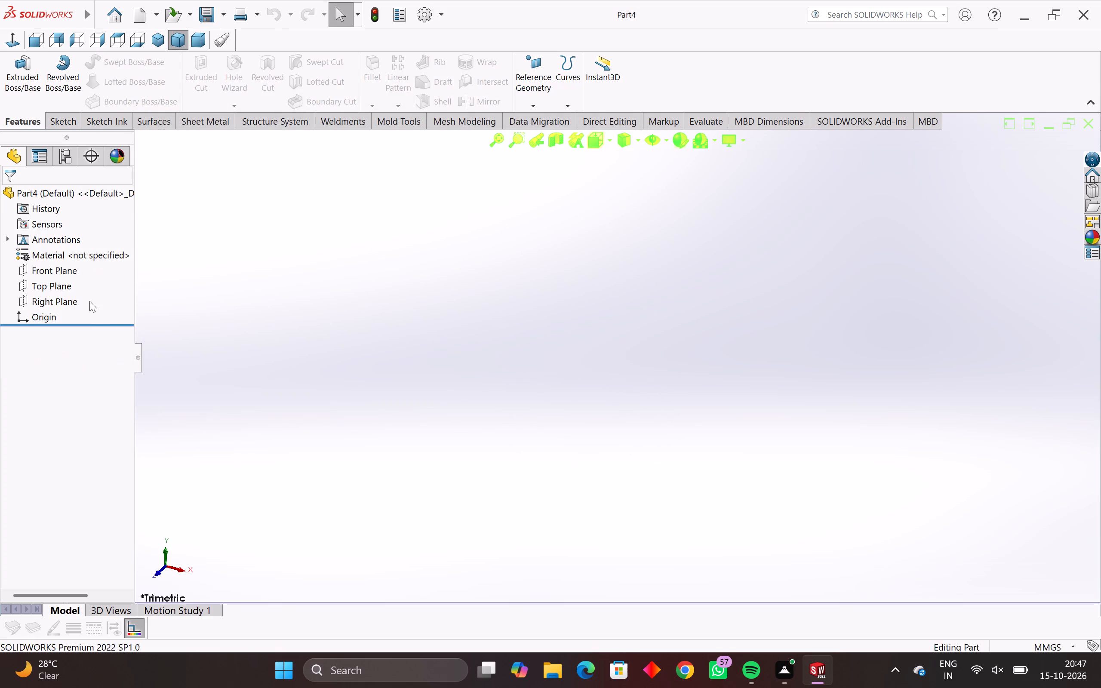
On the Front Plane, sketch two concentric circles centred on the origin with diameters of 52 mm and 25 mm.
left_click(53, 270)
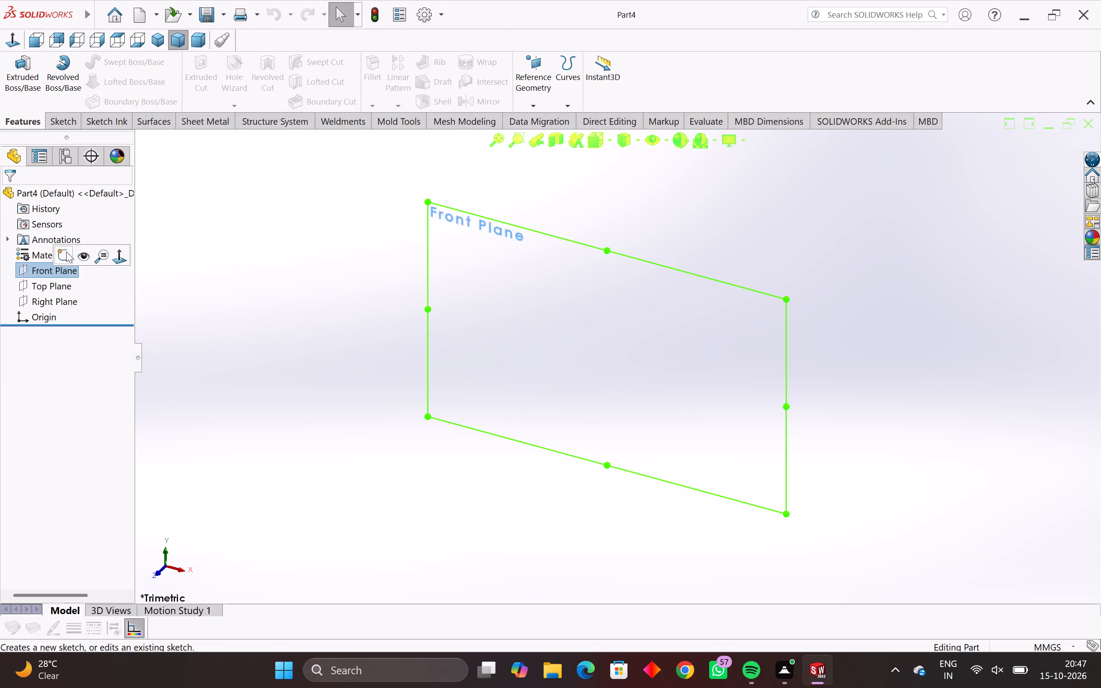
left_click(66, 252)
left_click_drag(530, 329, 526, 330)
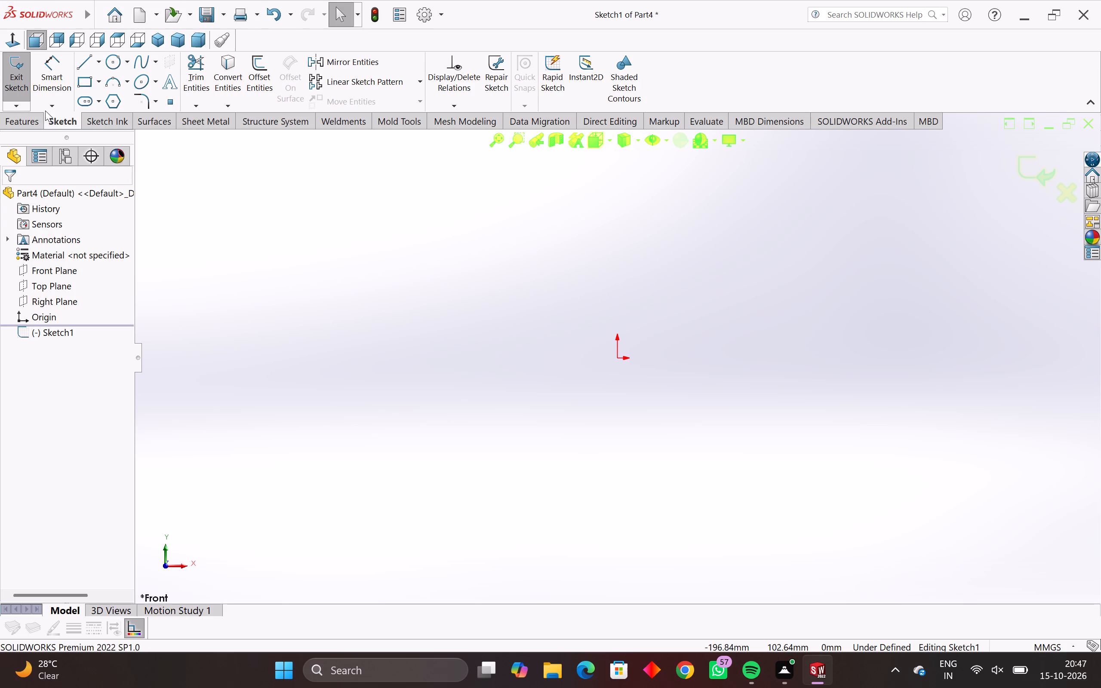
left_click(118, 59)
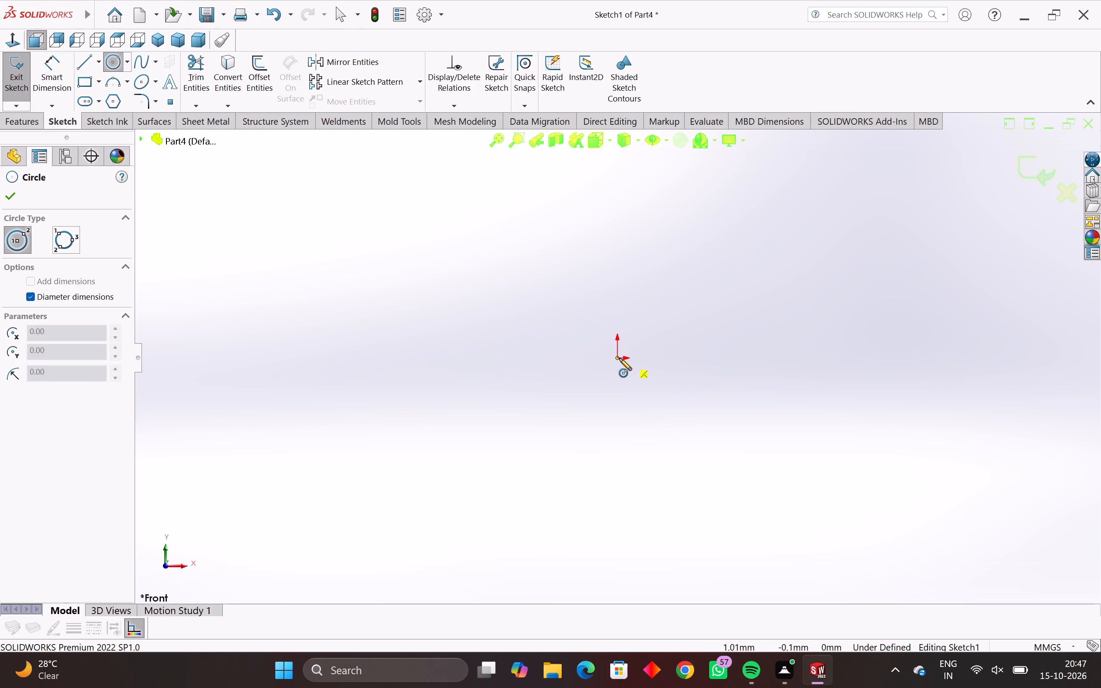
left_click(618, 358)
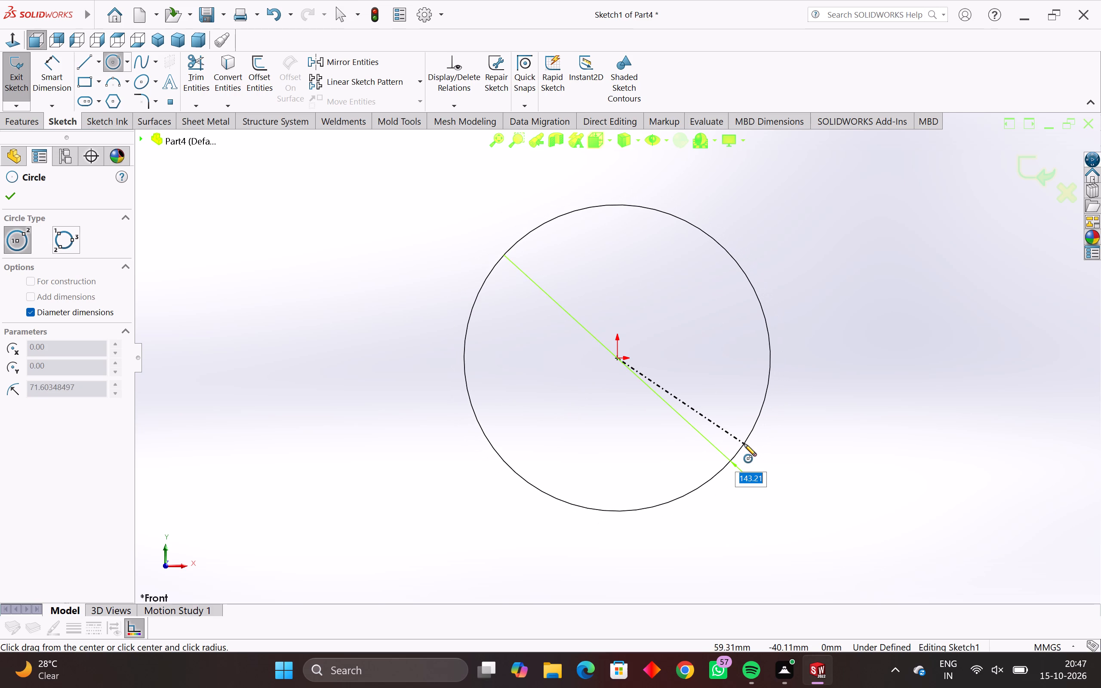
type("52")
key("Return")
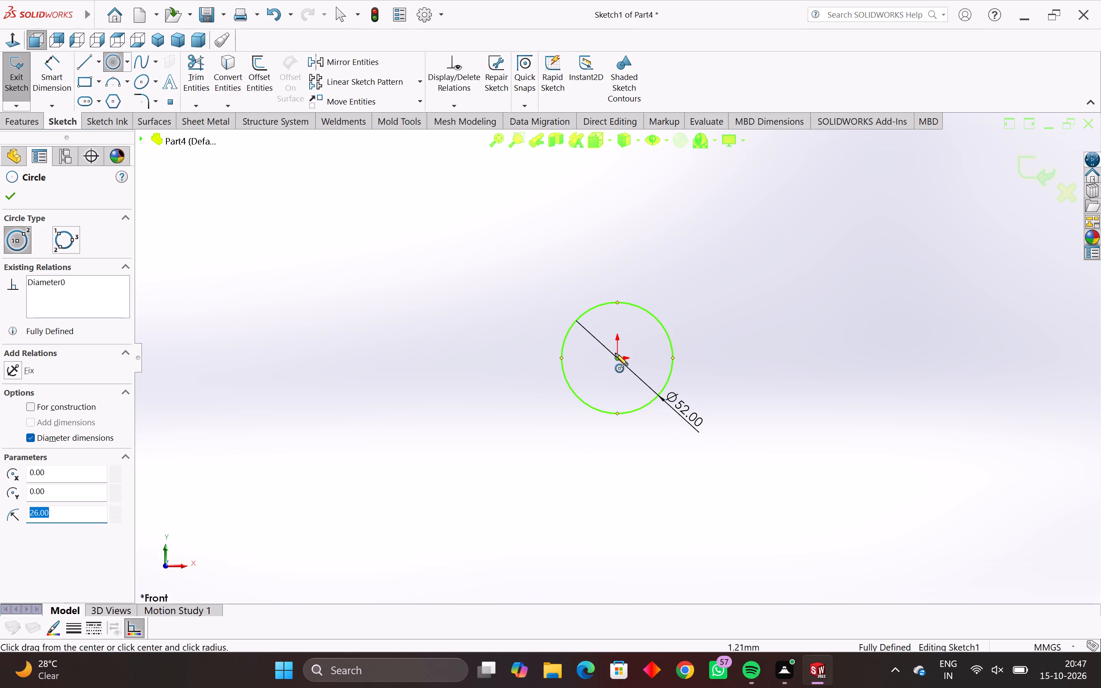
scroll(615, 365, "up", 7)
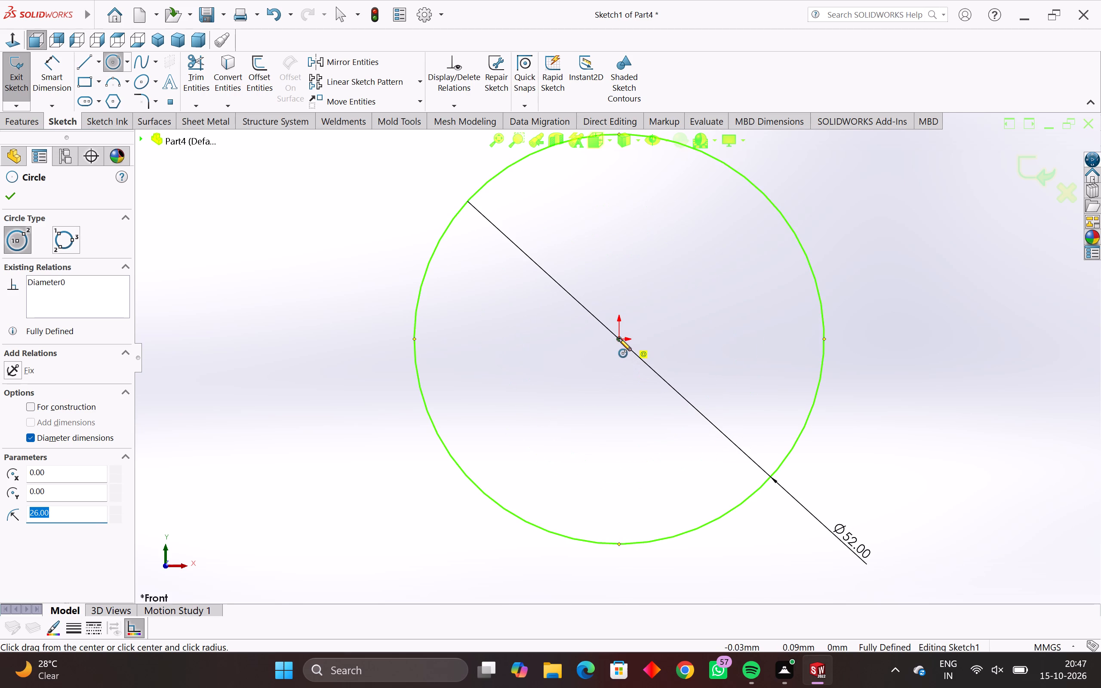
left_click(619, 339)
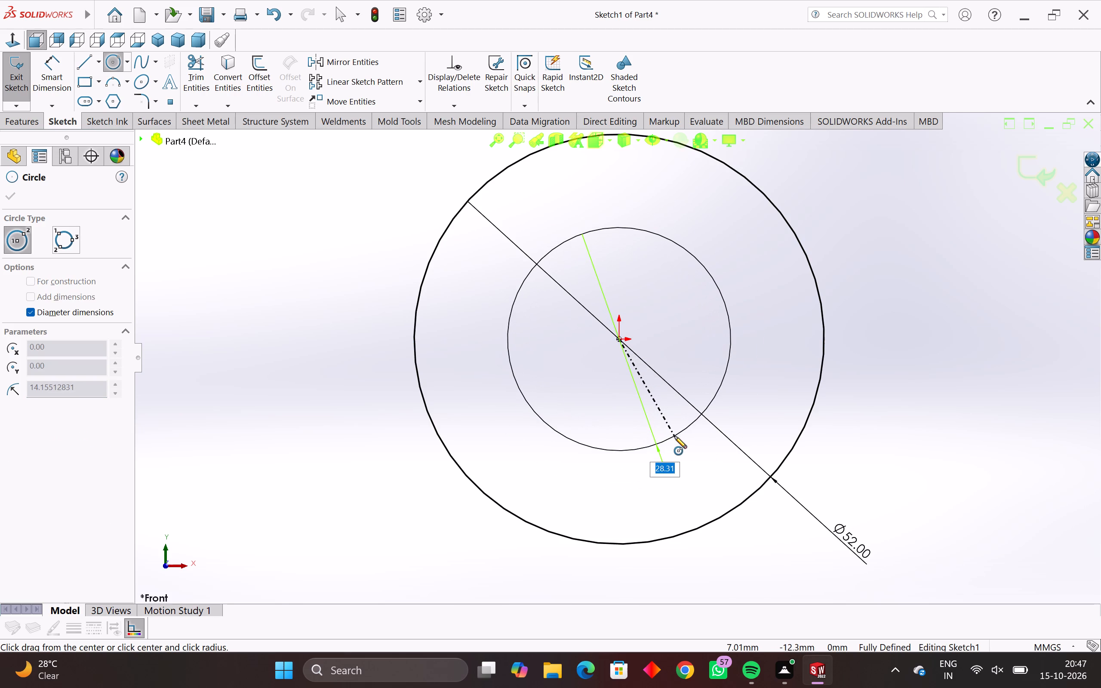
type("25")
key("Return")
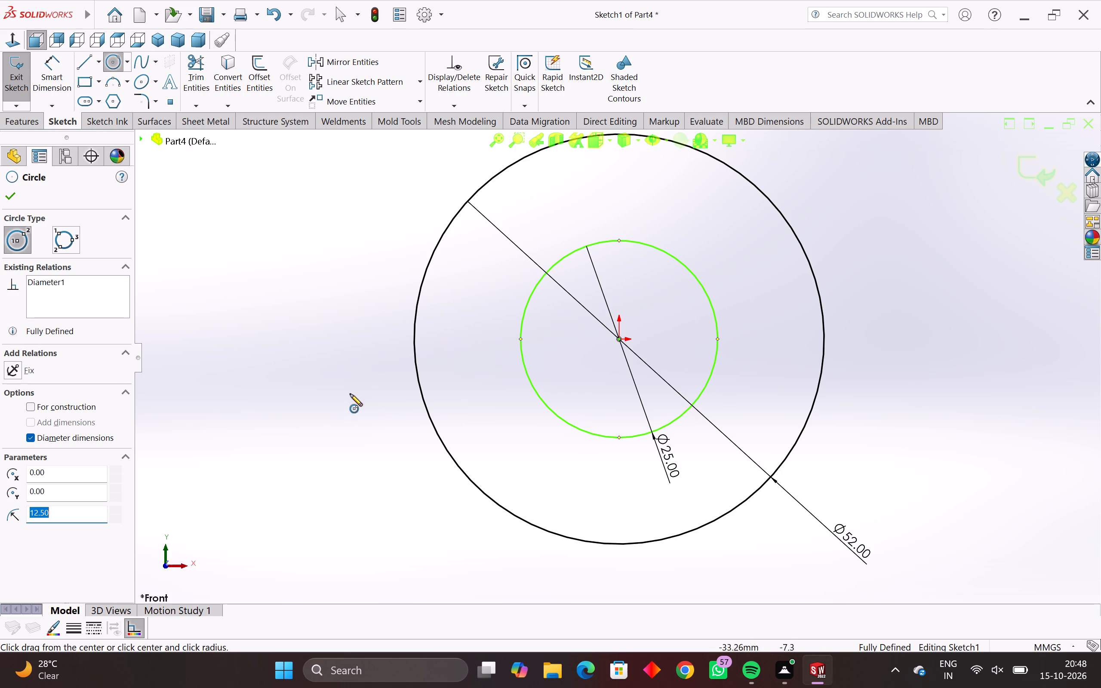
left_click(11, 195)
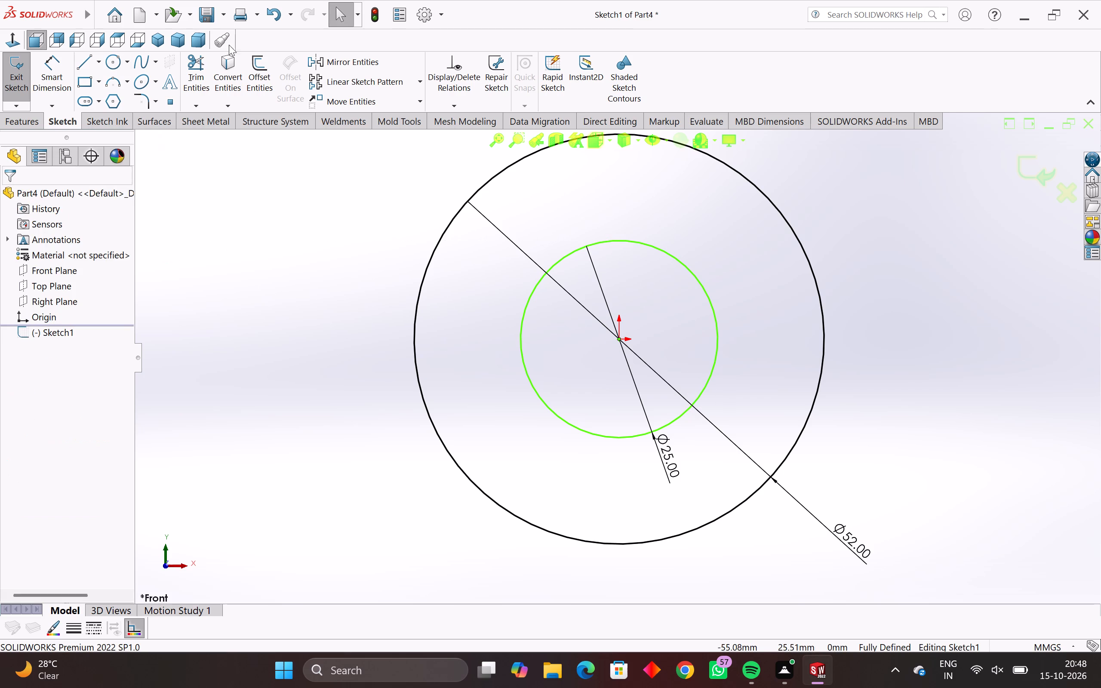
Extrude the ring profile as a boss 30 mm deep with the Mid Plane end condition.
left_click(28, 120)
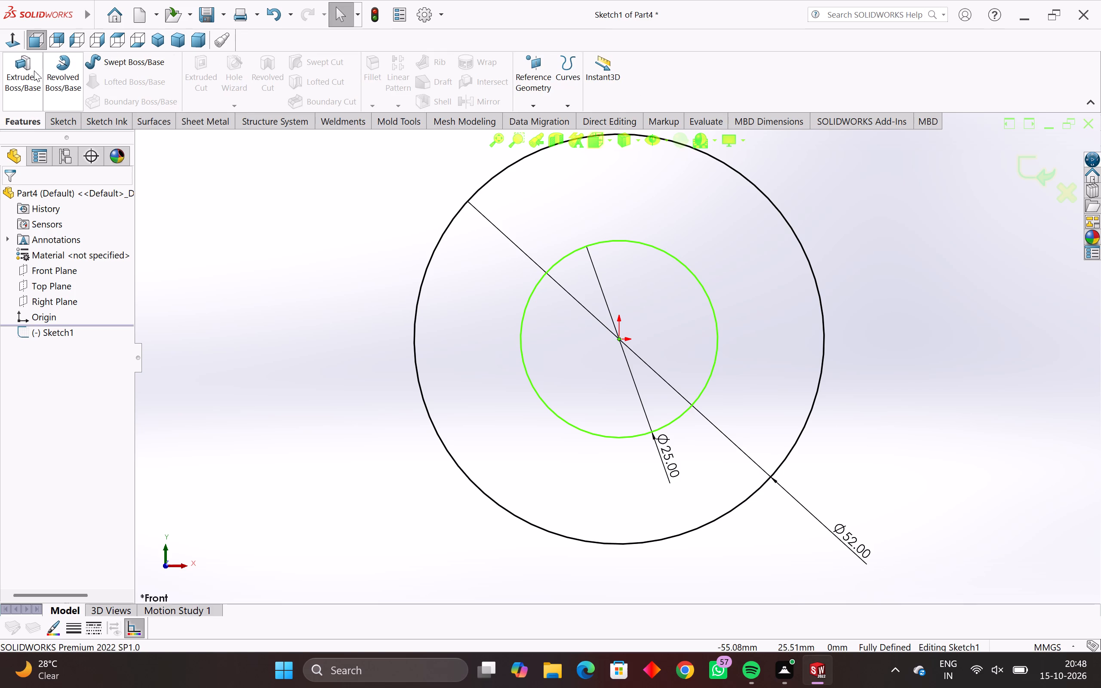
left_click(34, 71)
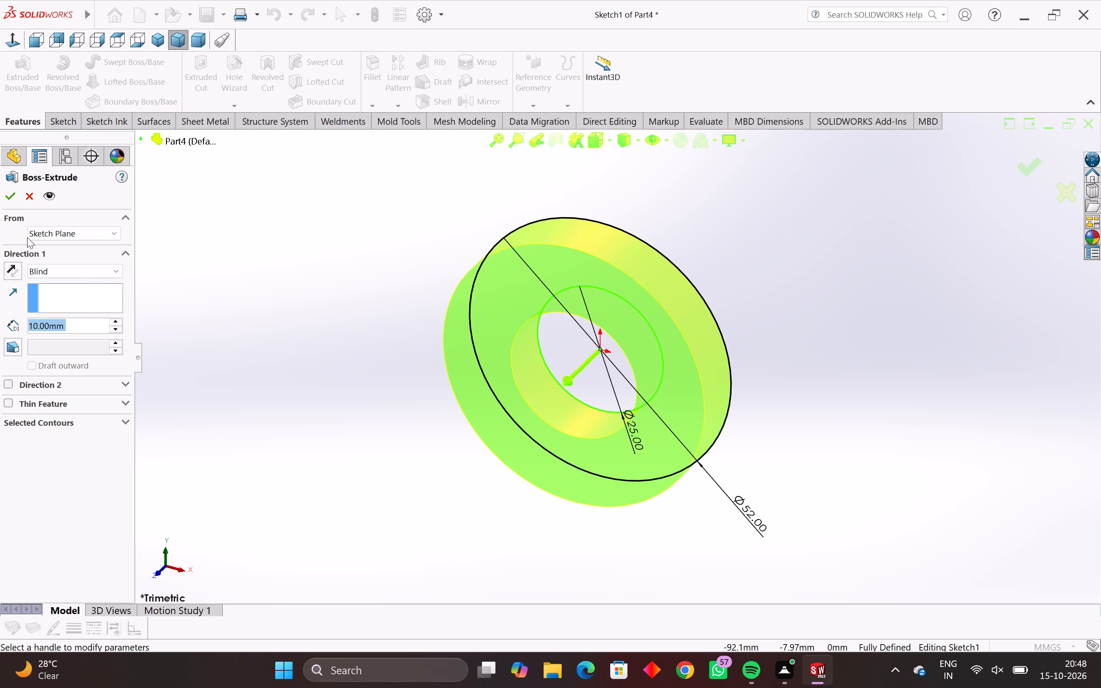
left_click(52, 268)
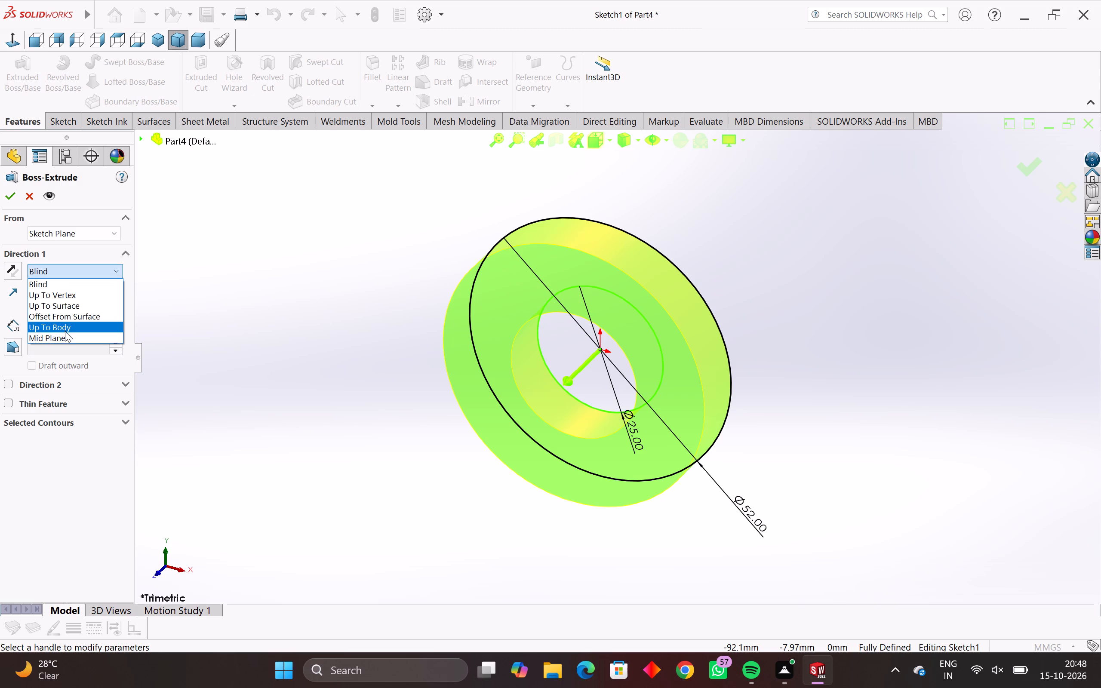
left_click(65, 336)
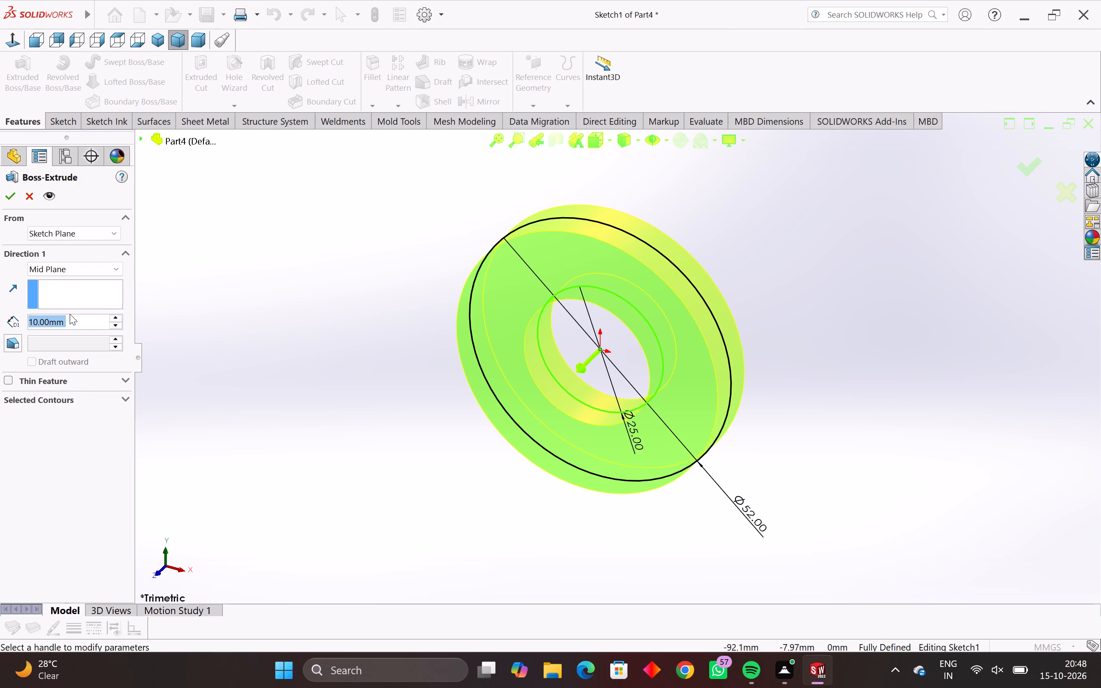
type("30")
key("Return")
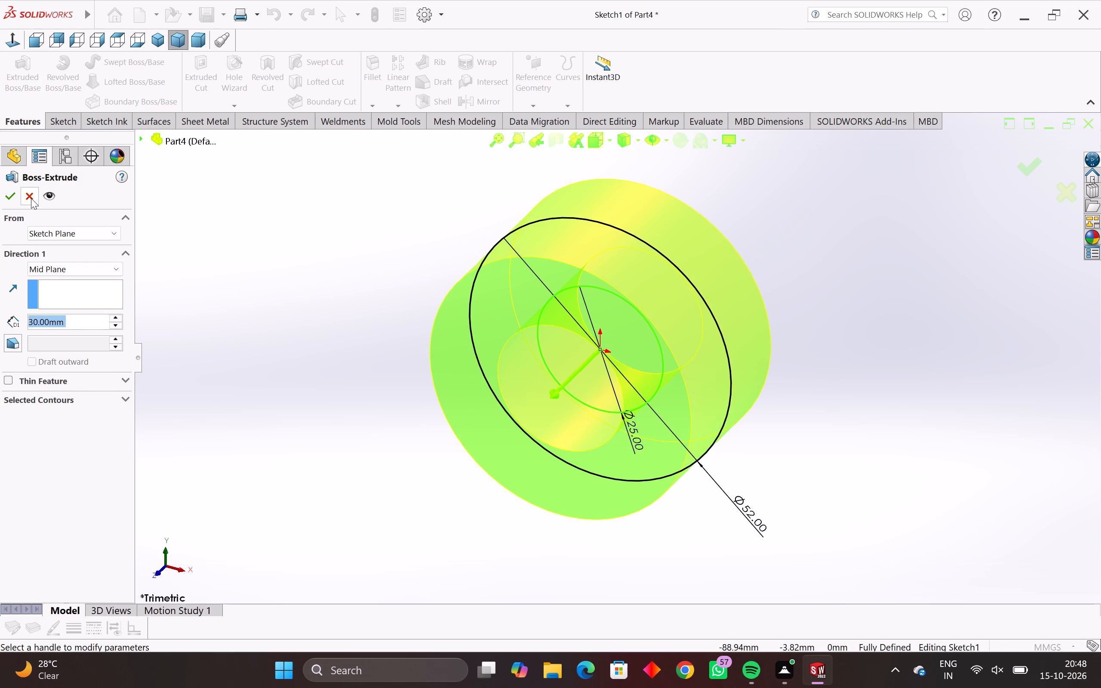
left_click(8, 197)
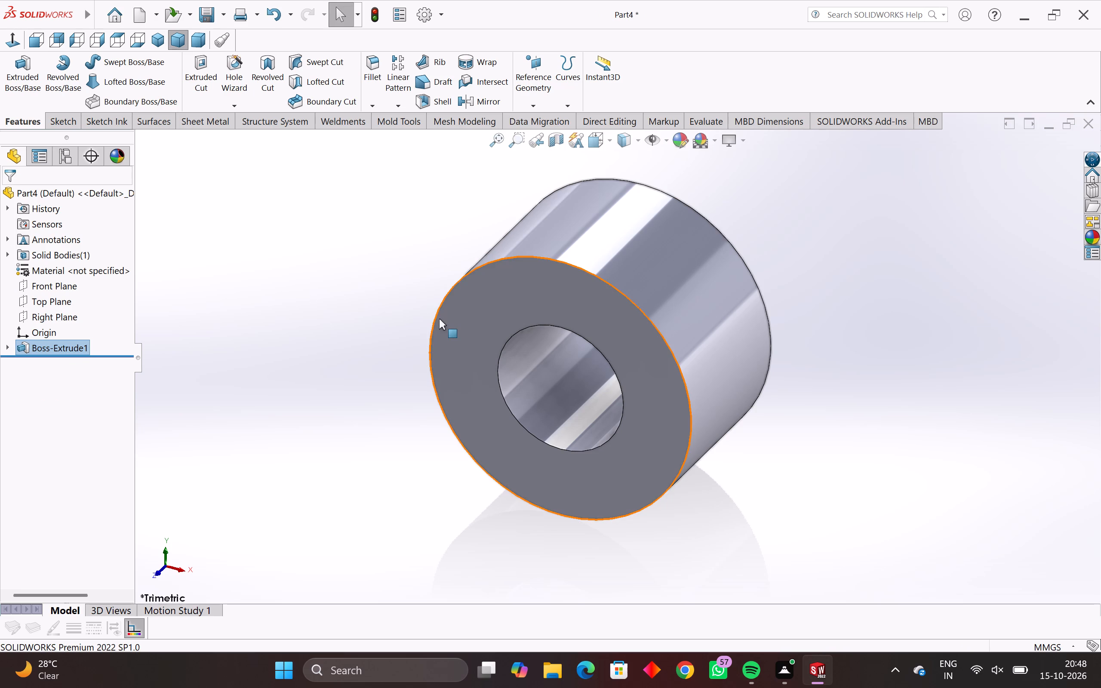
Open a new sketch on the Front Plane, through the middle of the ring.
left_click(55, 285)
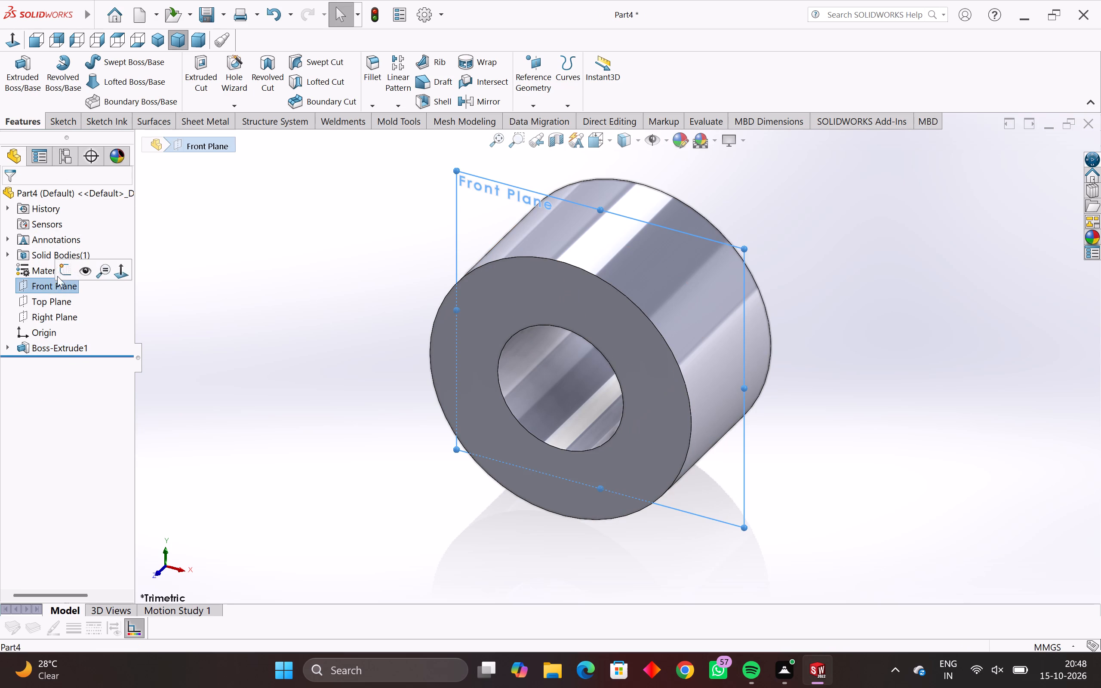
left_click(63, 269)
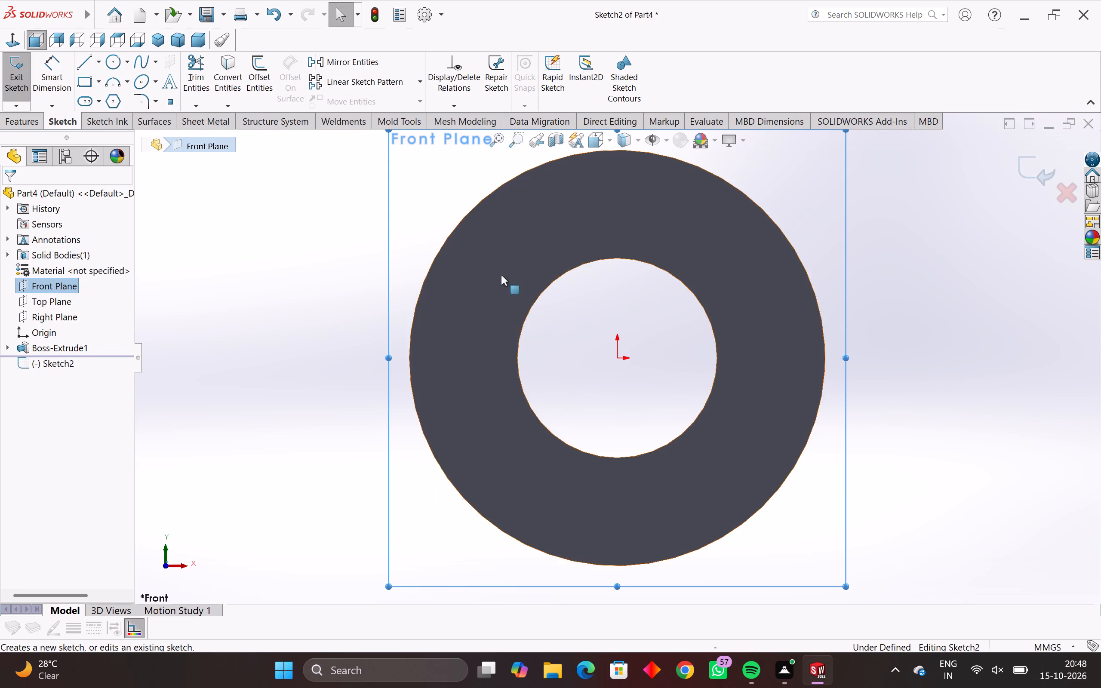
scroll(522, 293, "down", 2)
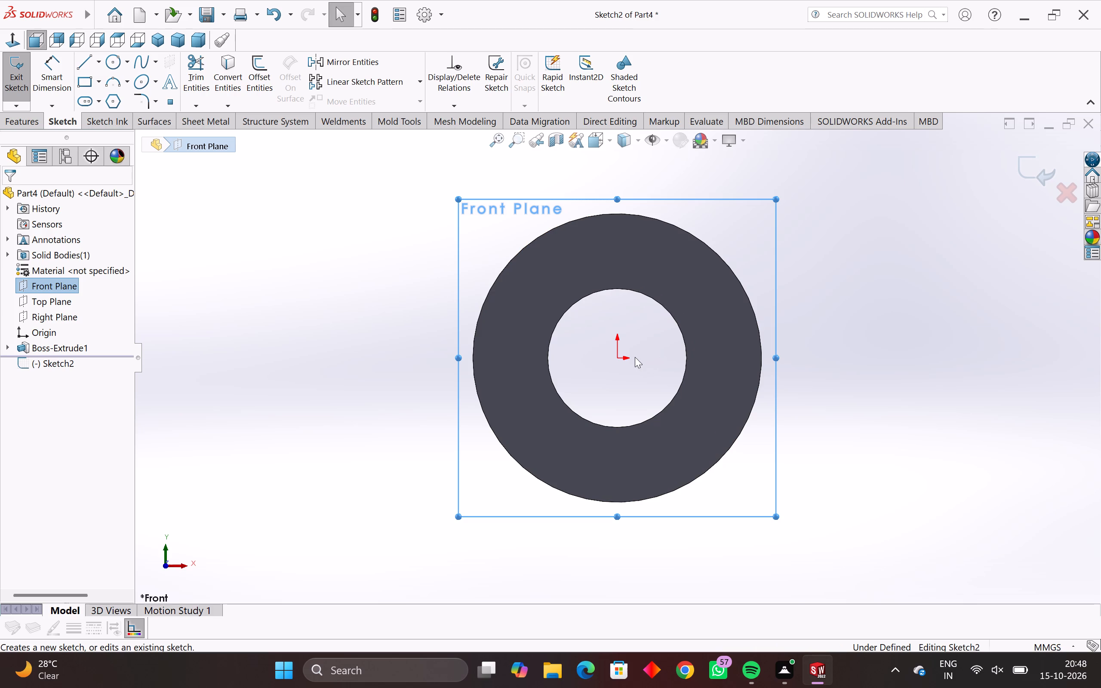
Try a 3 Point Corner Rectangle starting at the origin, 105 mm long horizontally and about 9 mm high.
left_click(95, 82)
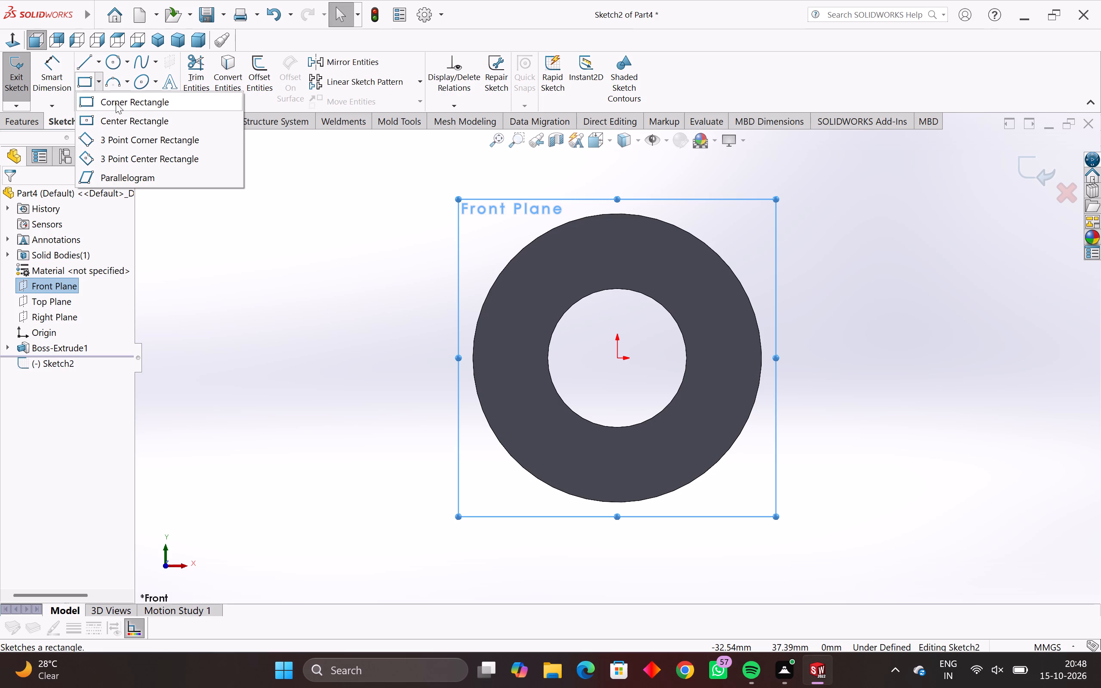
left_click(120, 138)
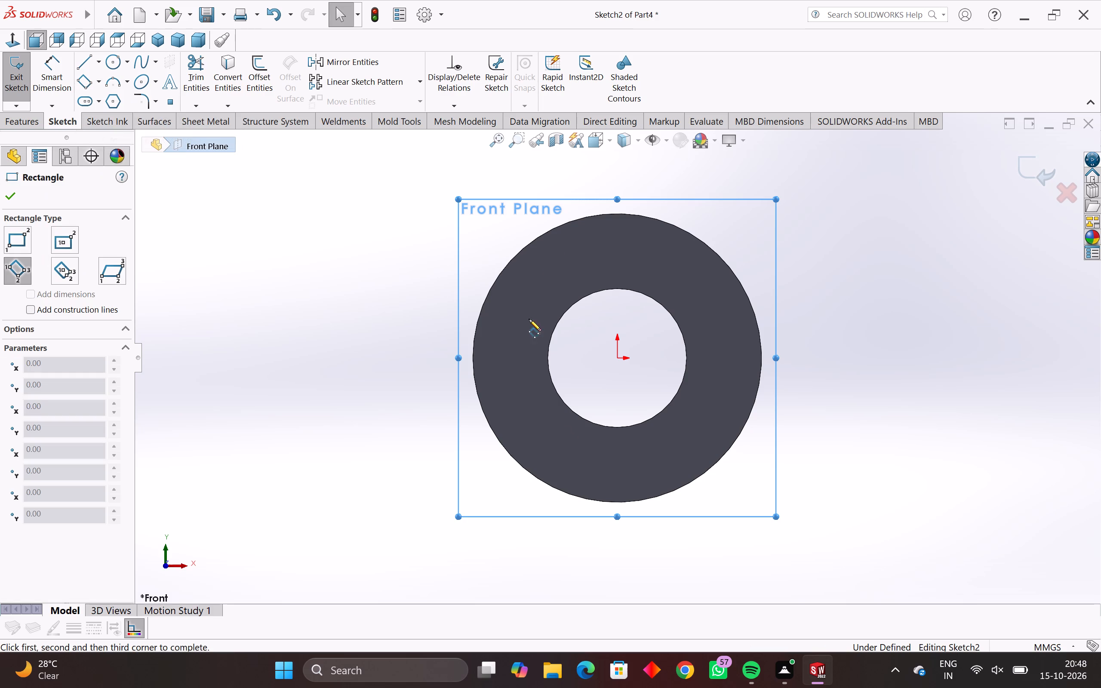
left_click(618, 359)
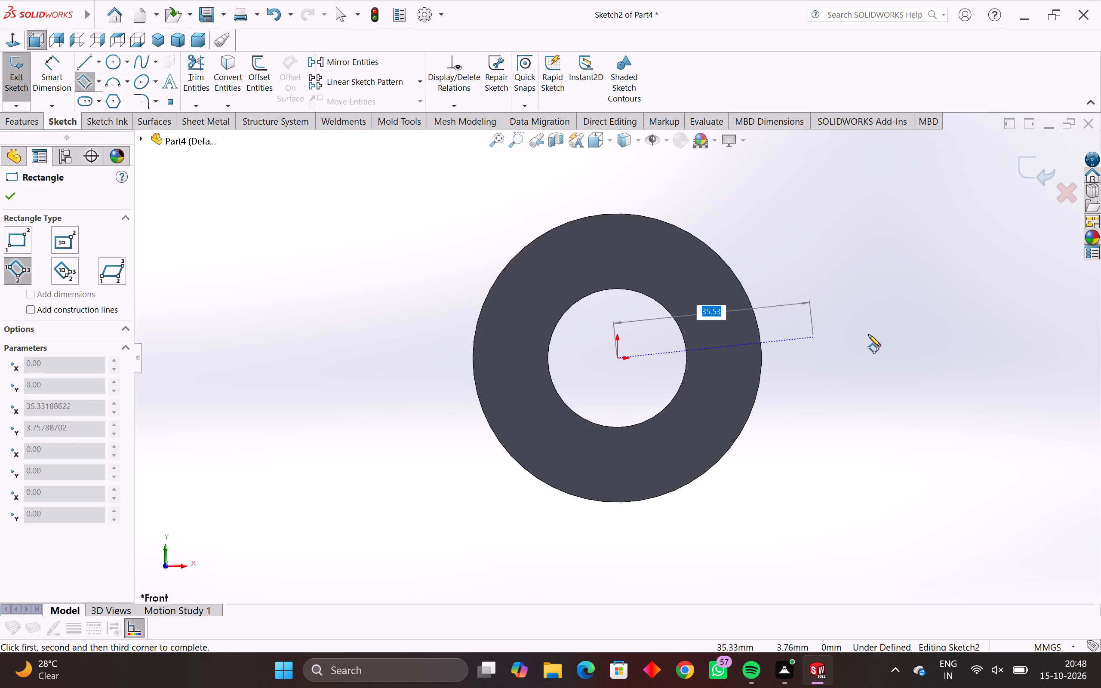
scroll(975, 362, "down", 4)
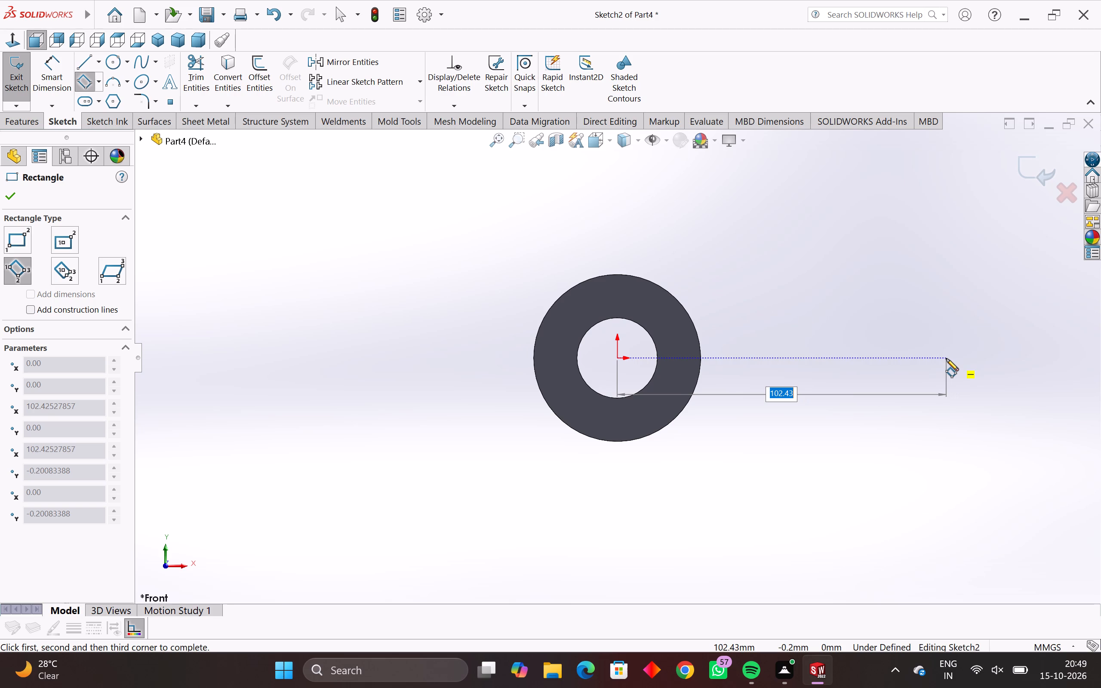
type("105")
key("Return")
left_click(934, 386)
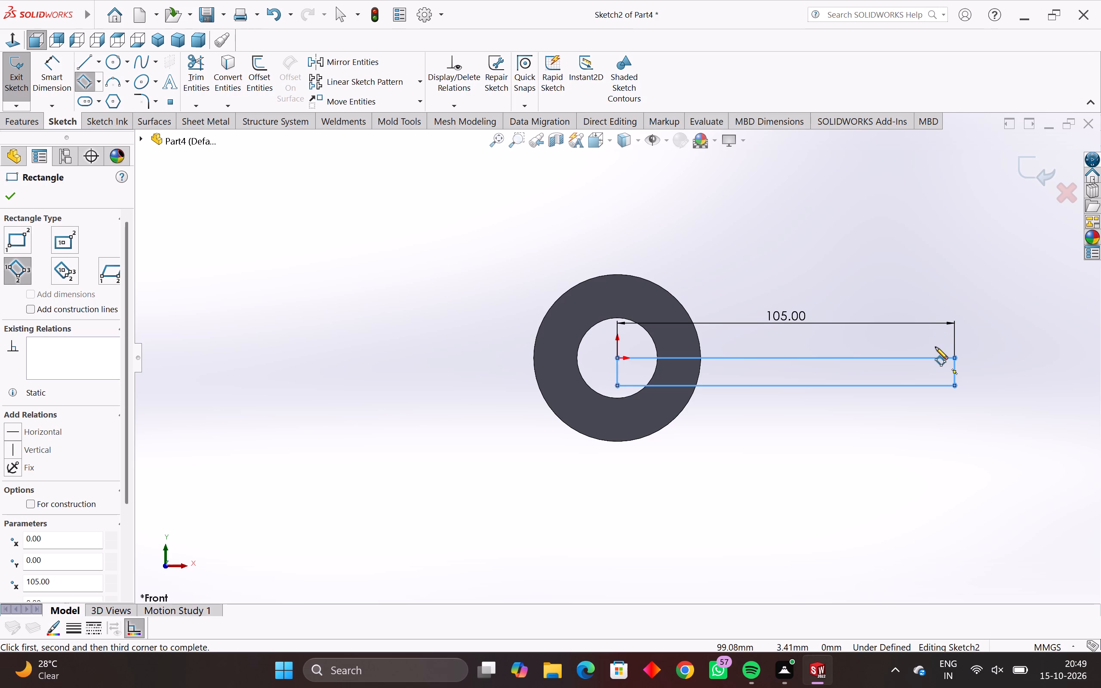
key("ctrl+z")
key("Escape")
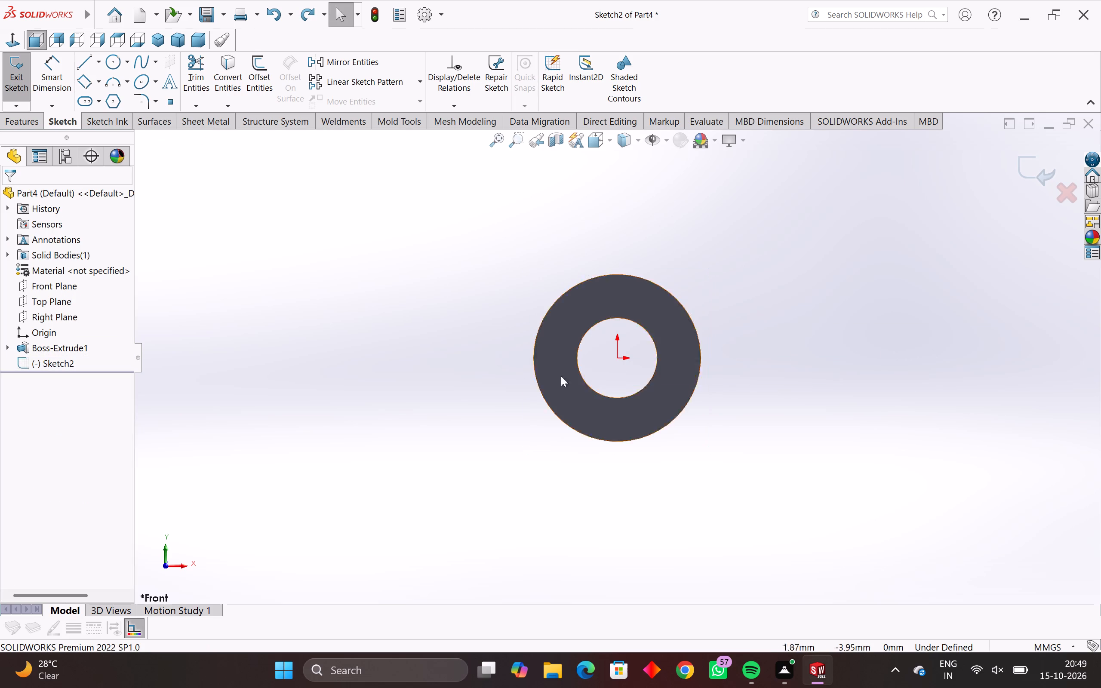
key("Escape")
Draw a Center Rectangle about 83 by 10 mm, centred on the horizontal line through the origin with its short side passing through the origin.
left_click(88, 77)
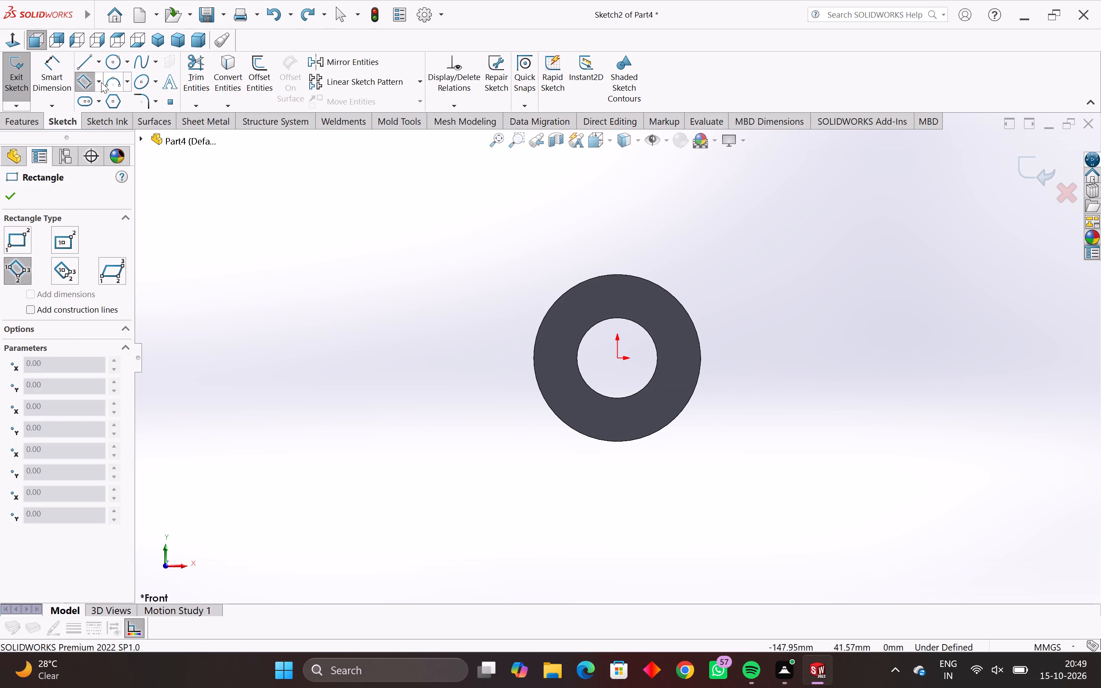
left_click(98, 80)
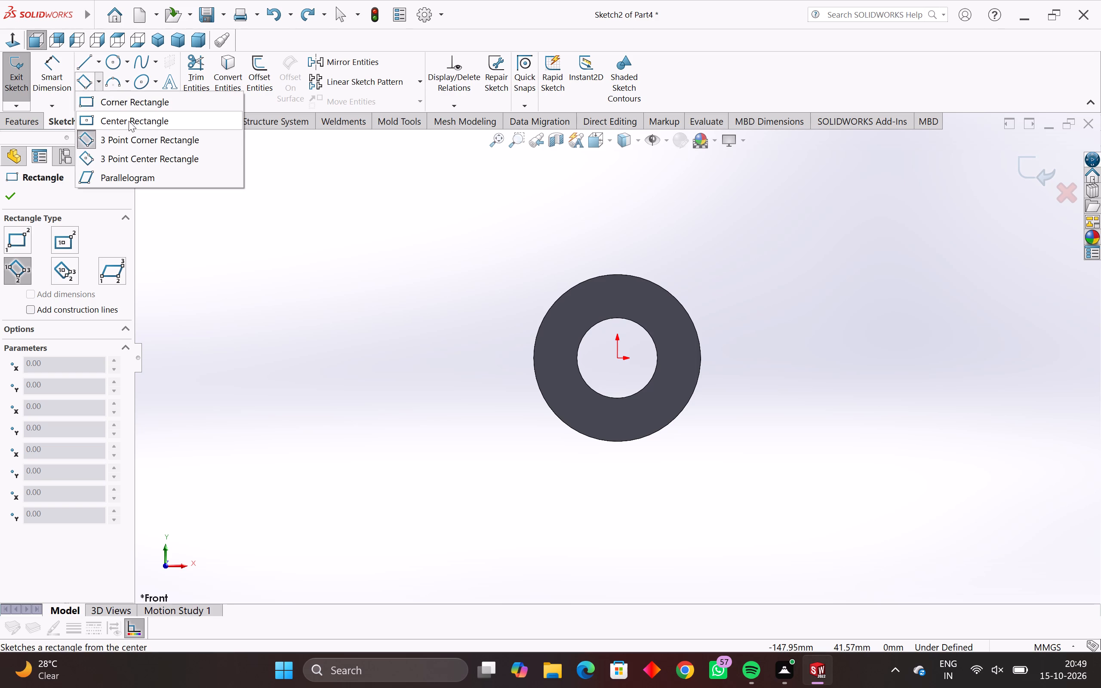
left_click(129, 123)
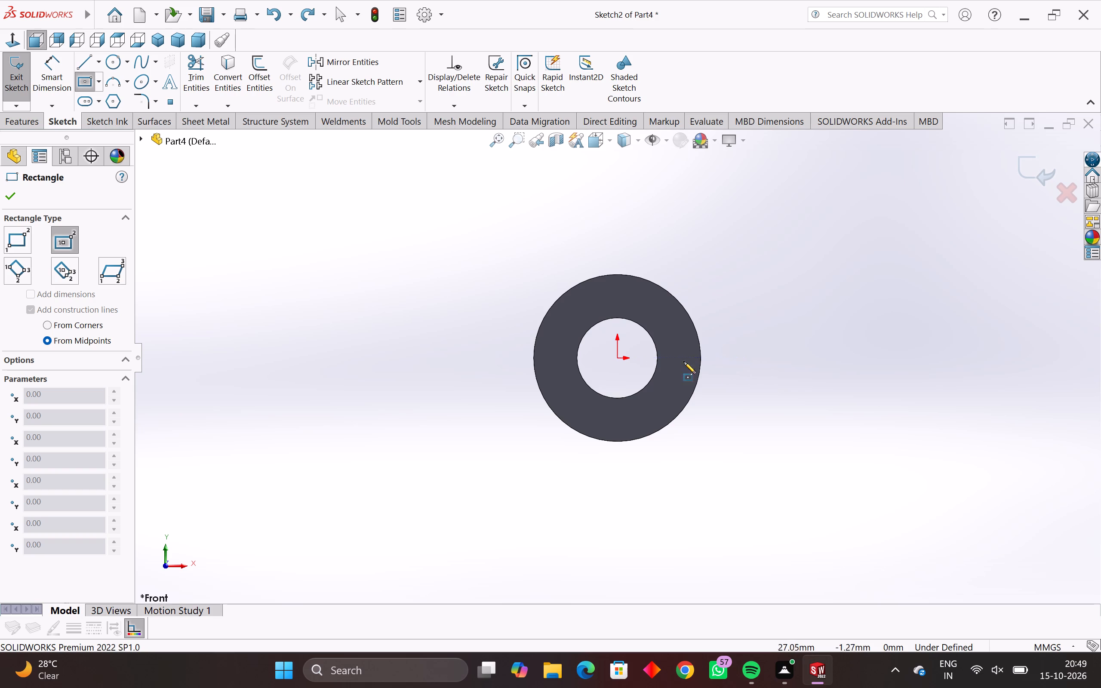
left_click(751, 359)
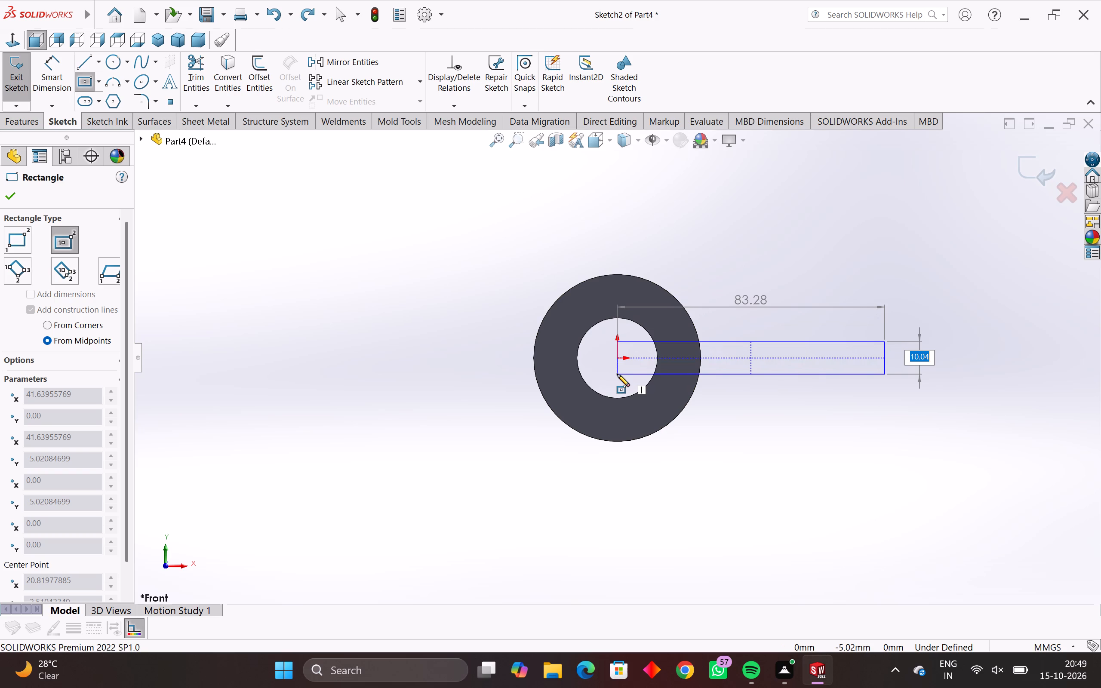
left_click(617, 374)
scroll(649, 372, "up", 5)
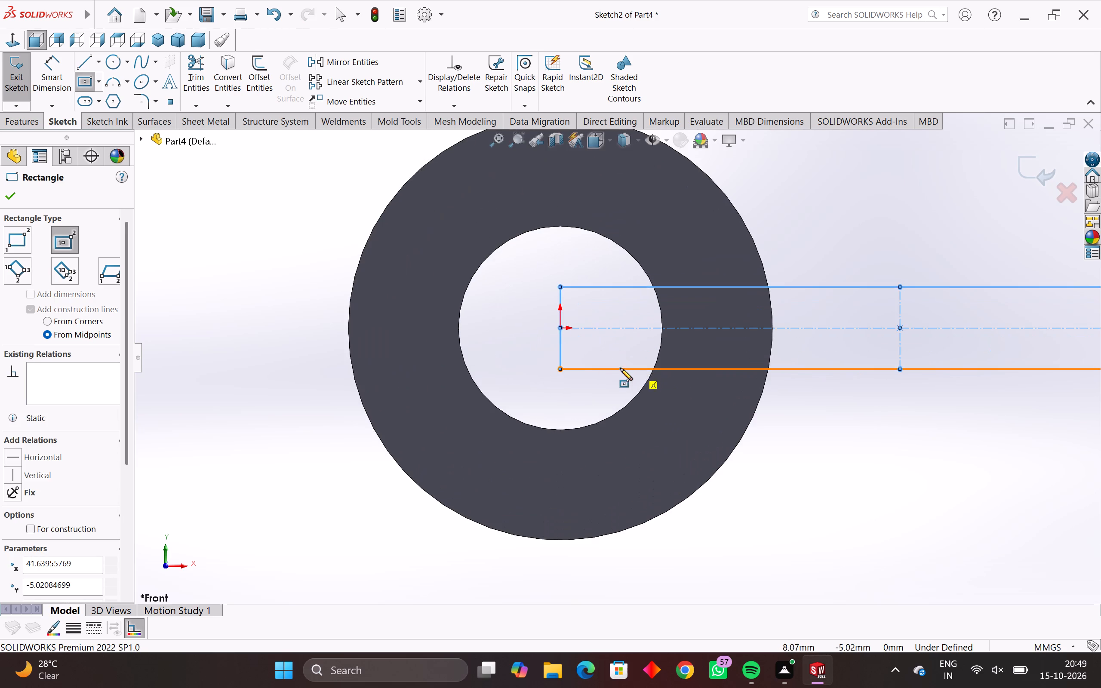
scroll(604, 362, "up", 5)
scroll(581, 334, "up", 4)
scroll(484, 221, "up", 4)
scroll(480, 227, "down", 10)
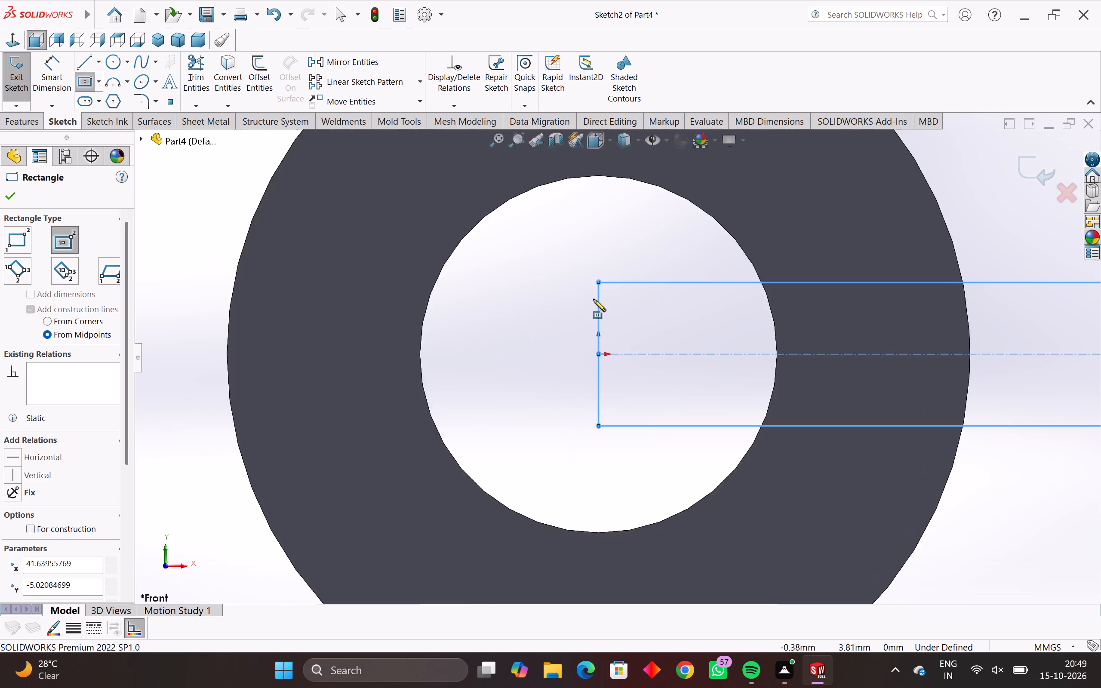
scroll(594, 299, "down", 4)
key("Escape")
key("Escape")
key("Escape")
key("Escape")
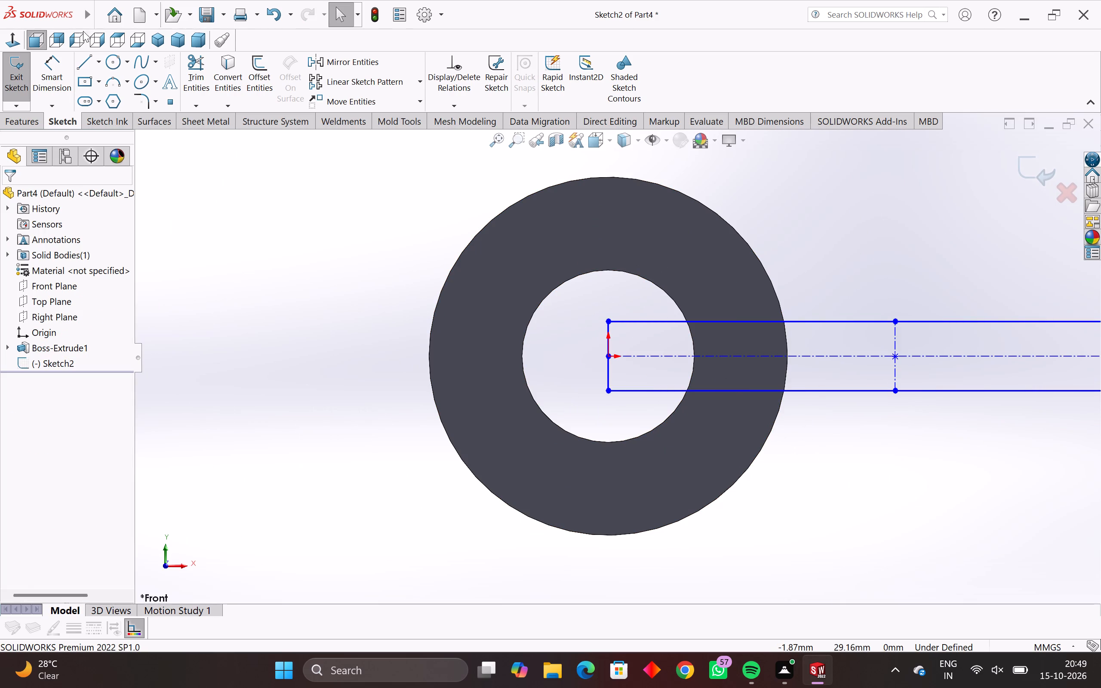
Dimension the rectangle's long side to 105 mm.
left_click(58, 73)
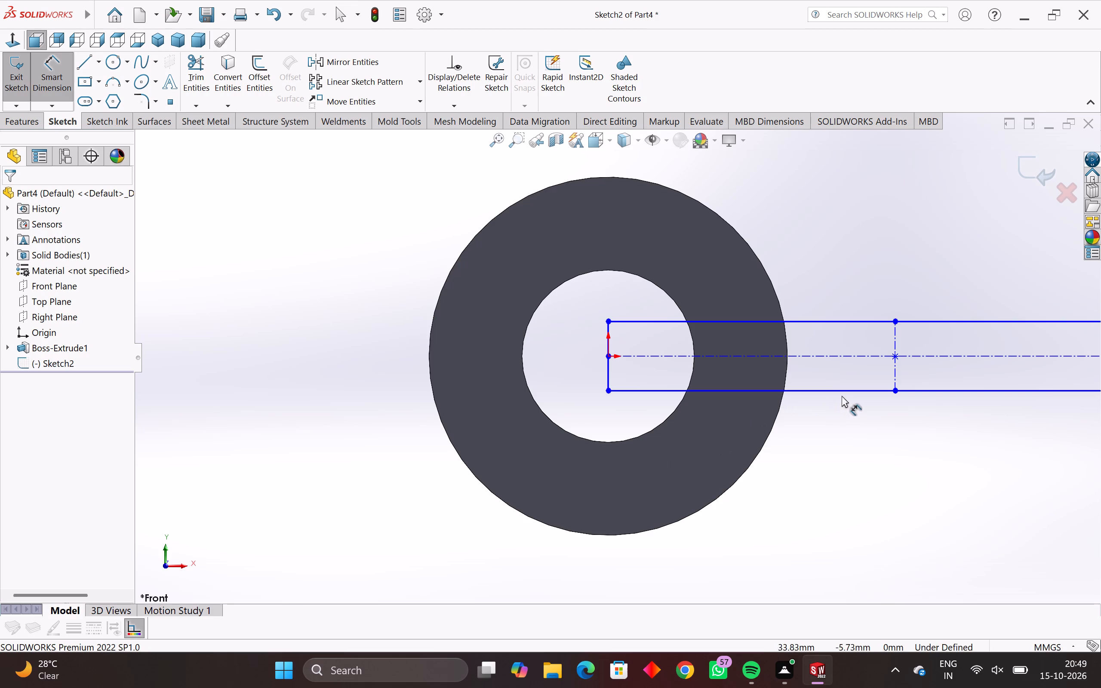
left_click(846, 391)
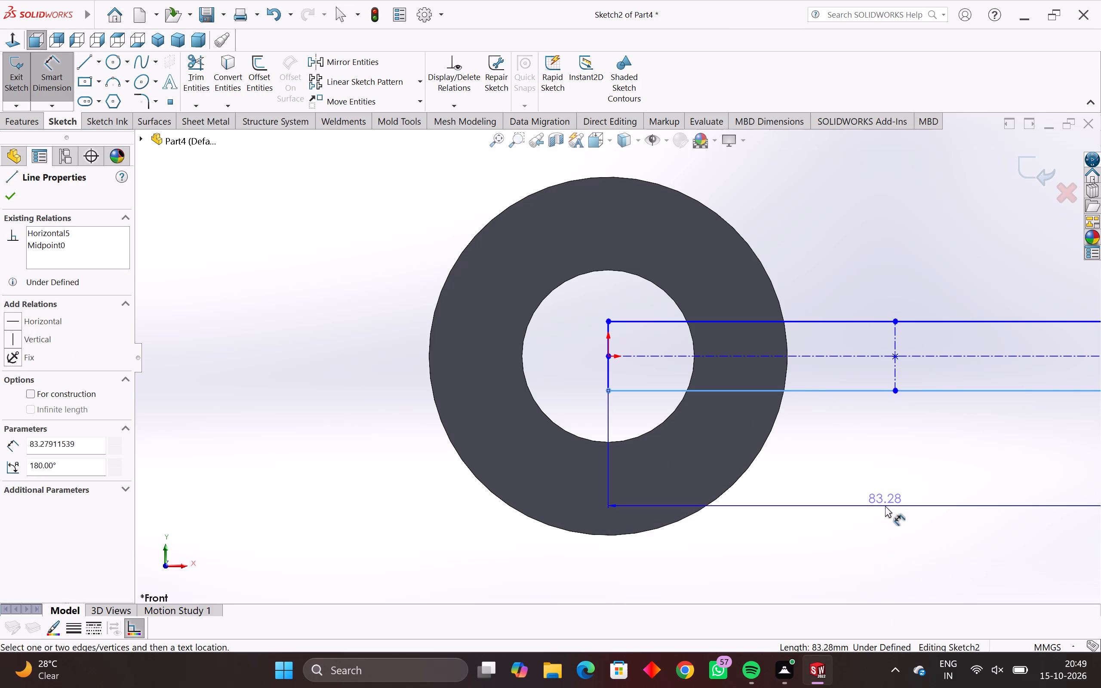
scroll(898, 513, "down", 1)
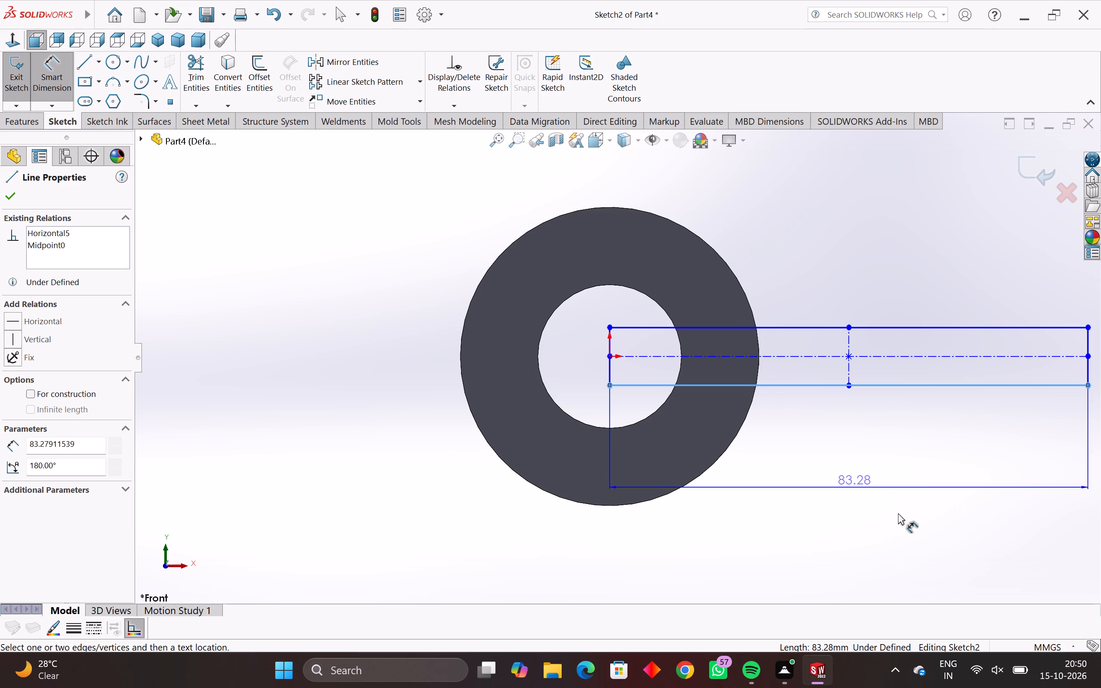
type("105")
key("Return")
left_click(878, 472)
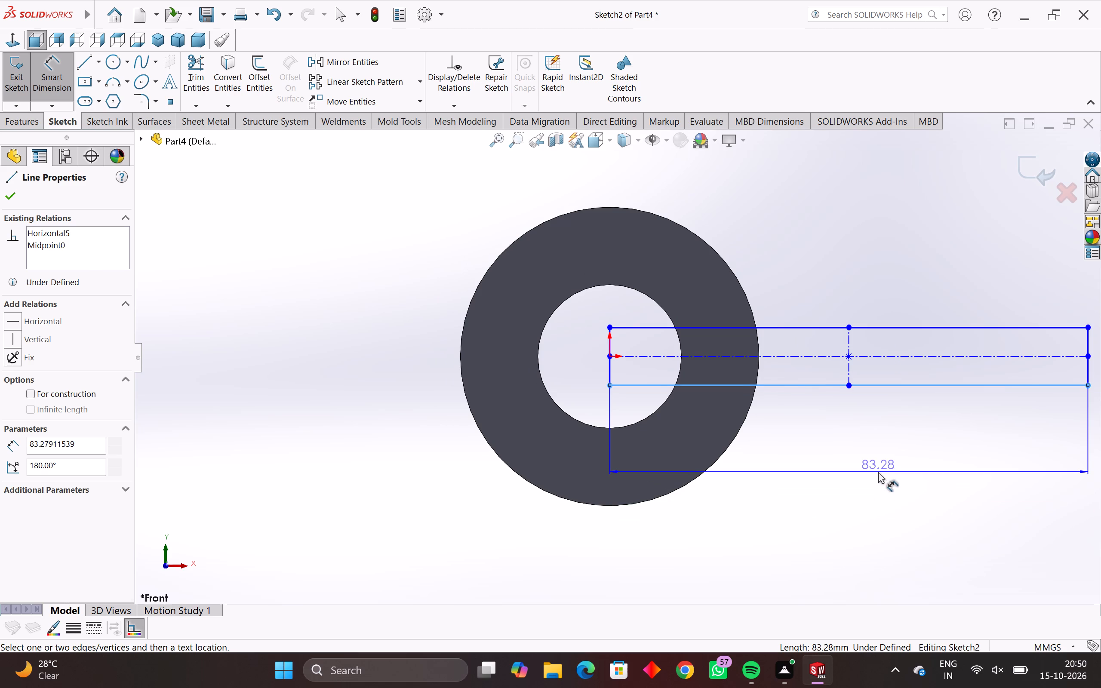
type("105")
key("Return")
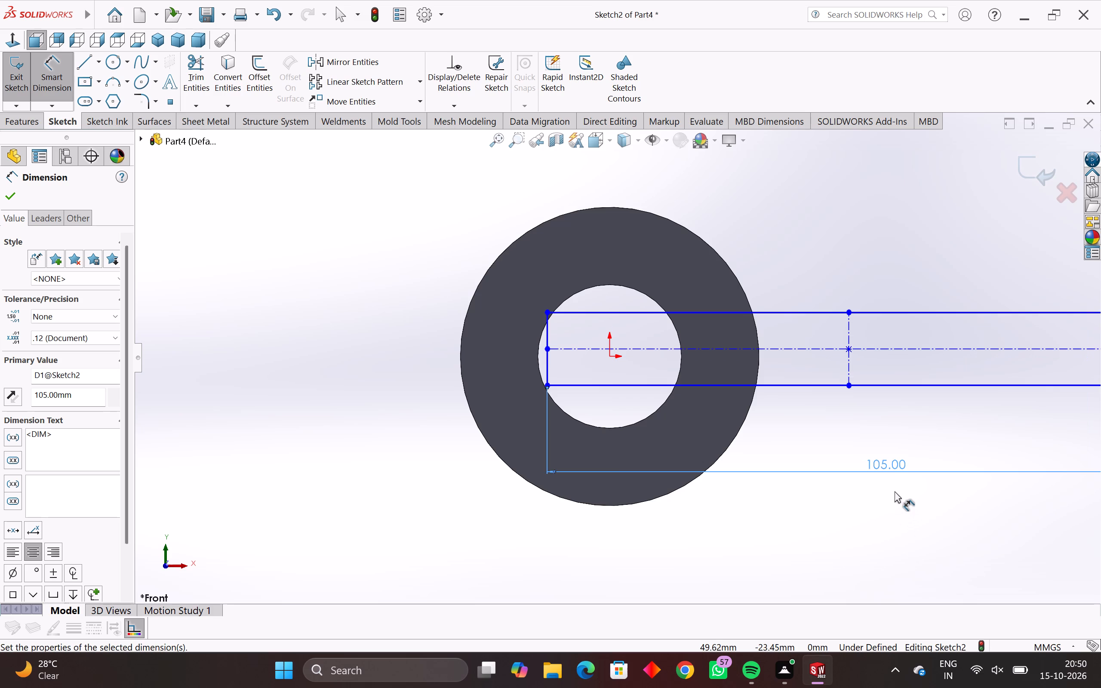
scroll(895, 491, "down", 3)
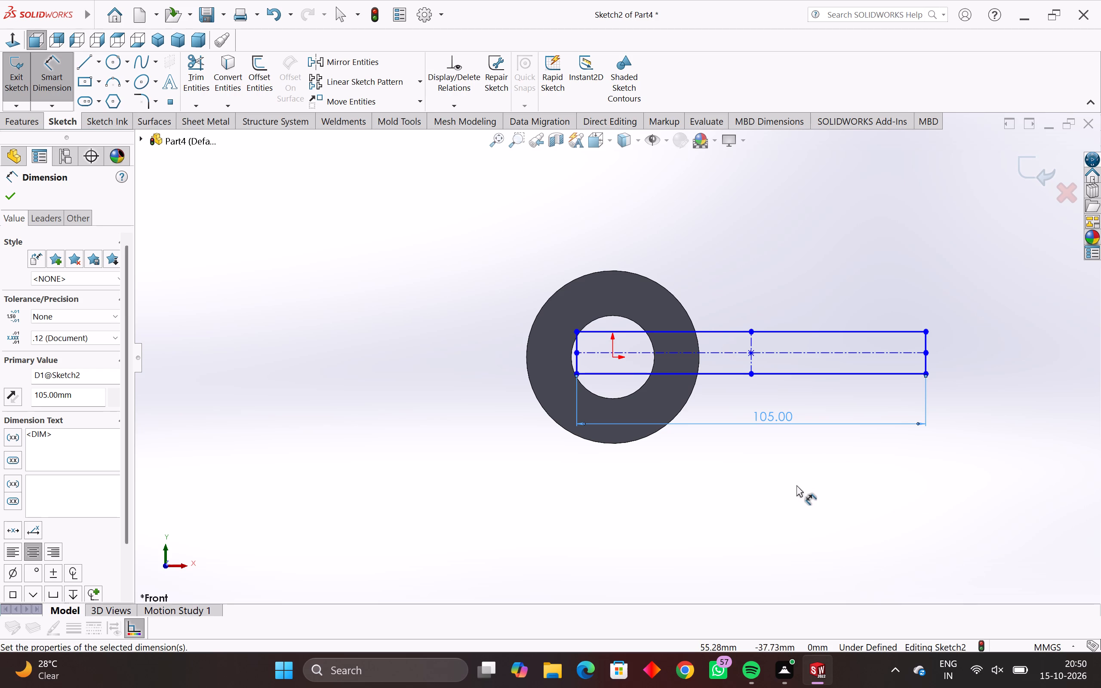
key("Escape")
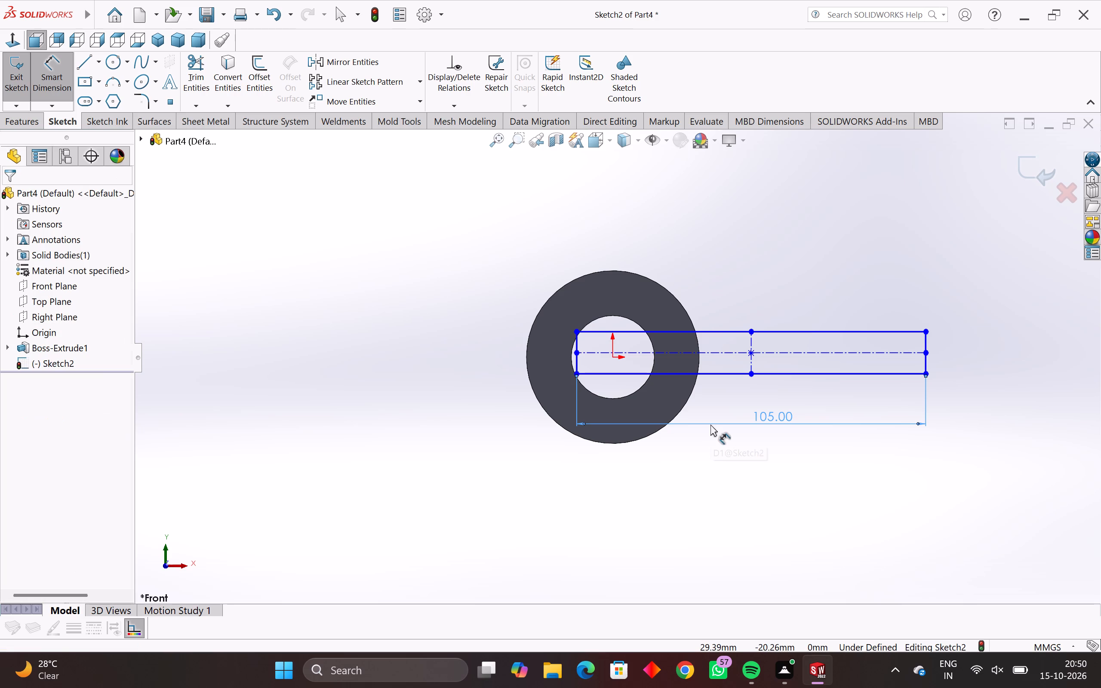
key("Escape")
key("Escape")
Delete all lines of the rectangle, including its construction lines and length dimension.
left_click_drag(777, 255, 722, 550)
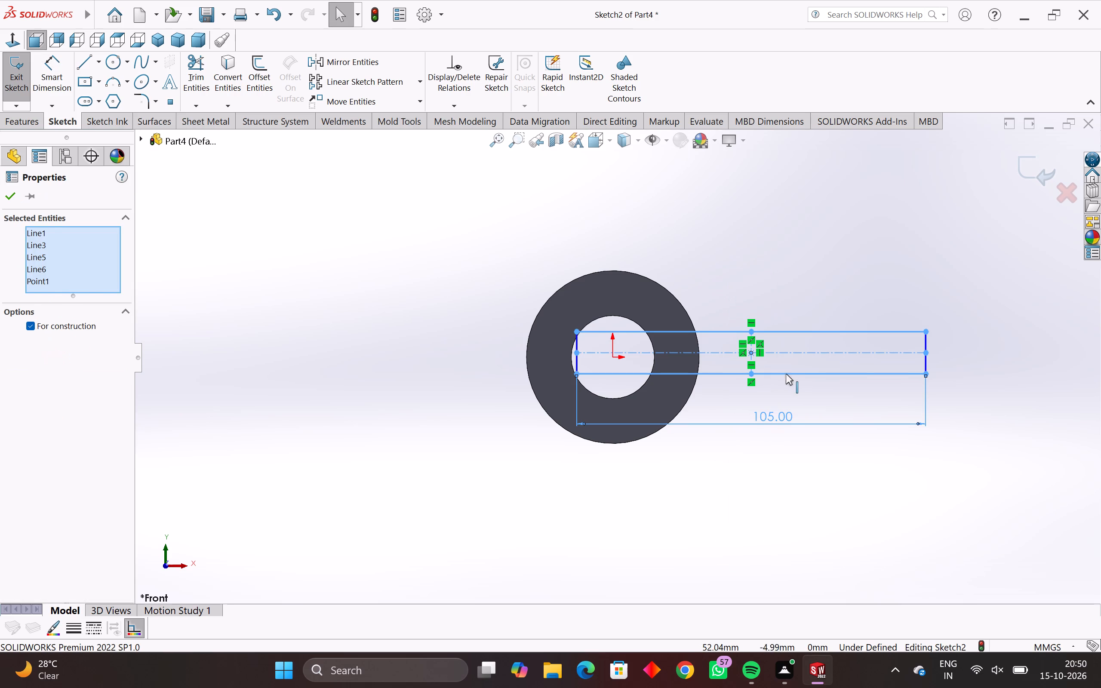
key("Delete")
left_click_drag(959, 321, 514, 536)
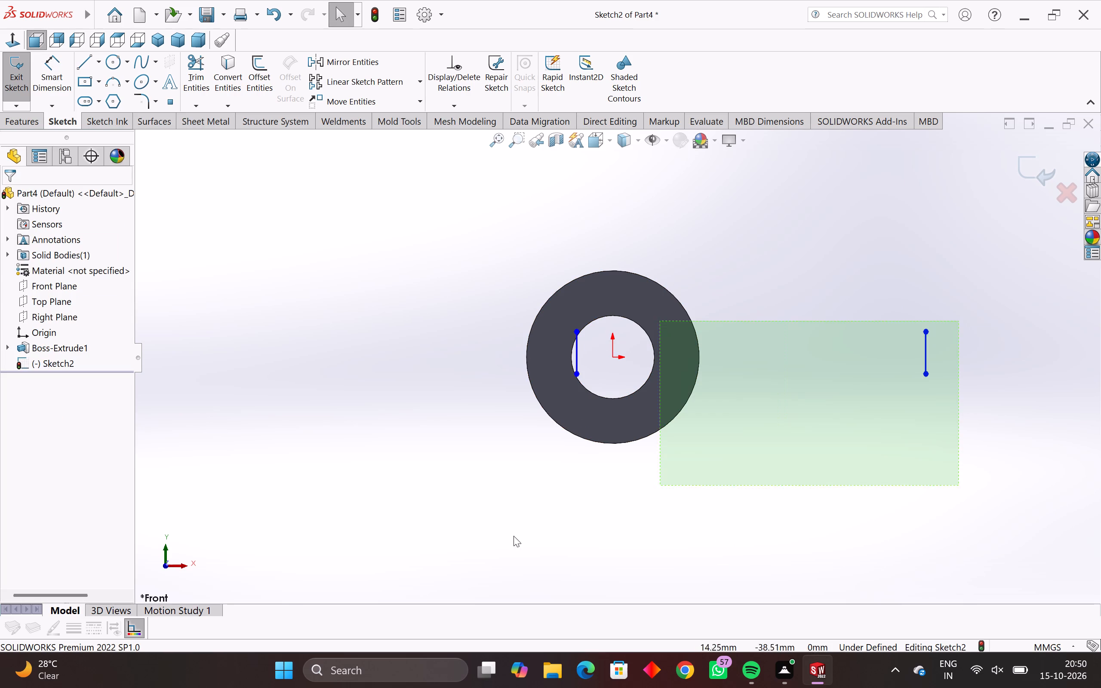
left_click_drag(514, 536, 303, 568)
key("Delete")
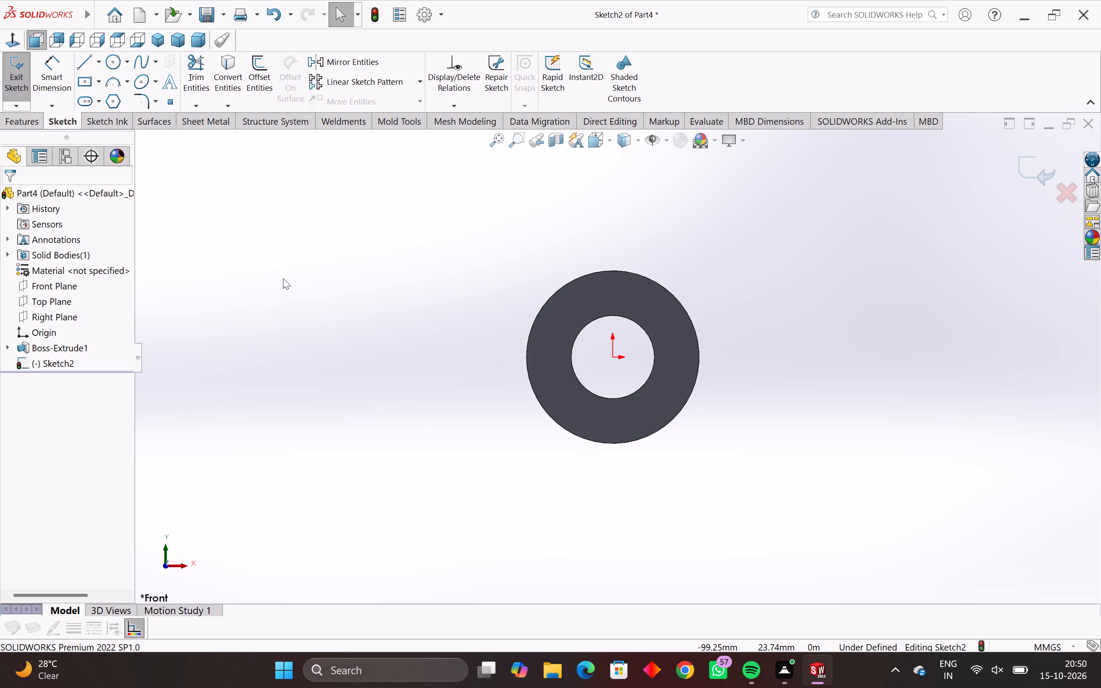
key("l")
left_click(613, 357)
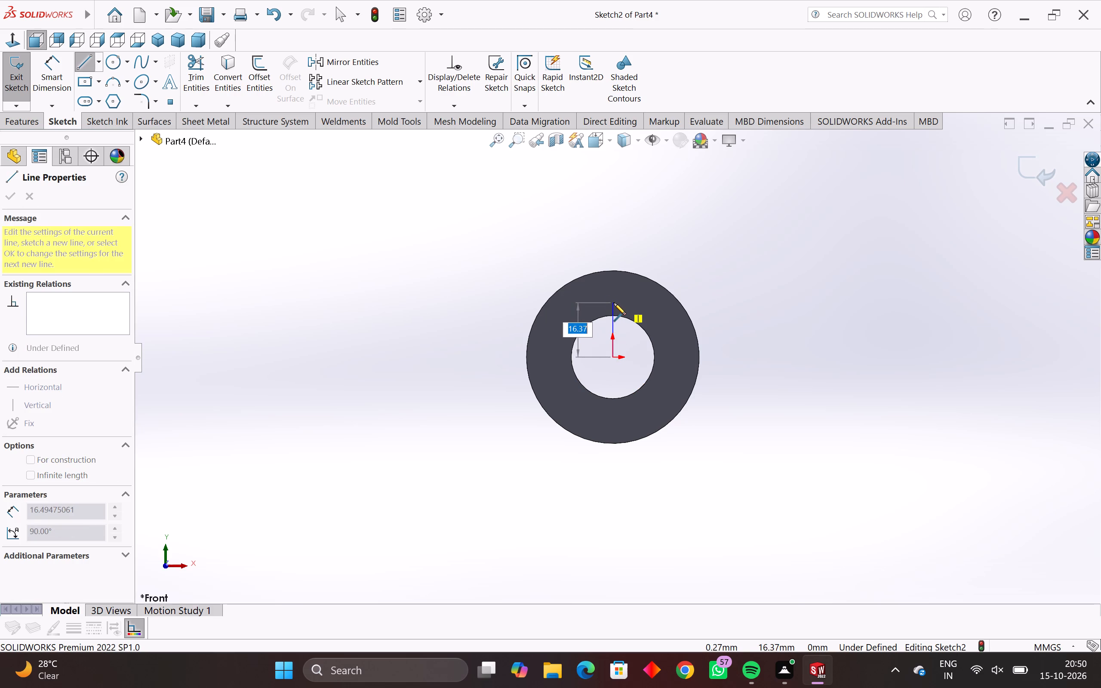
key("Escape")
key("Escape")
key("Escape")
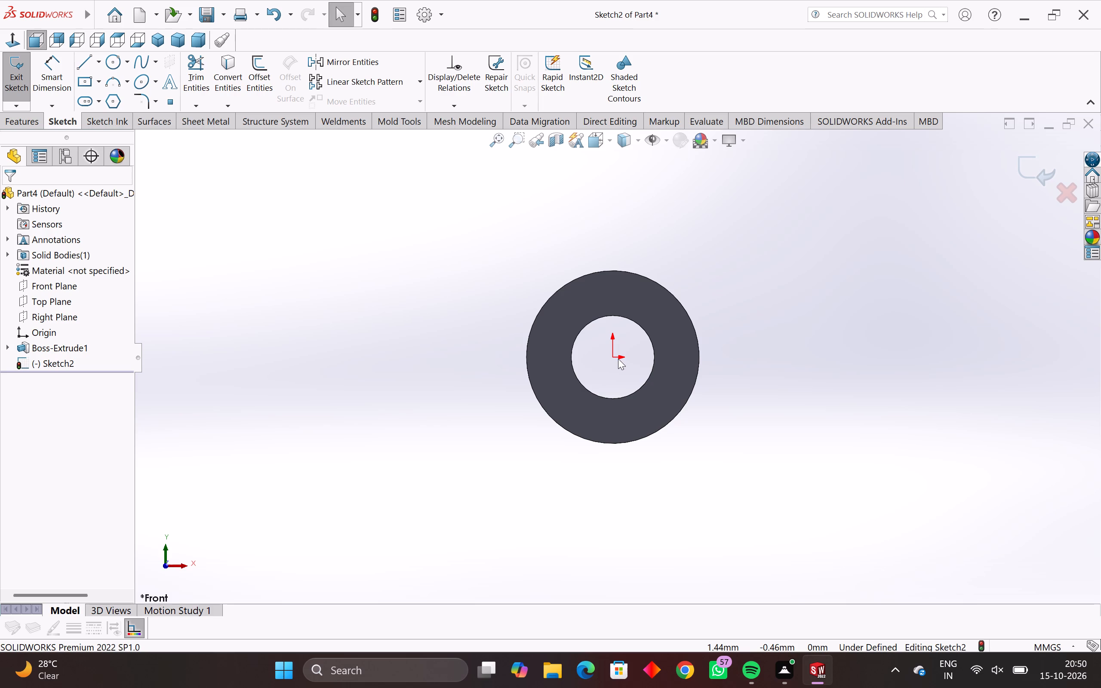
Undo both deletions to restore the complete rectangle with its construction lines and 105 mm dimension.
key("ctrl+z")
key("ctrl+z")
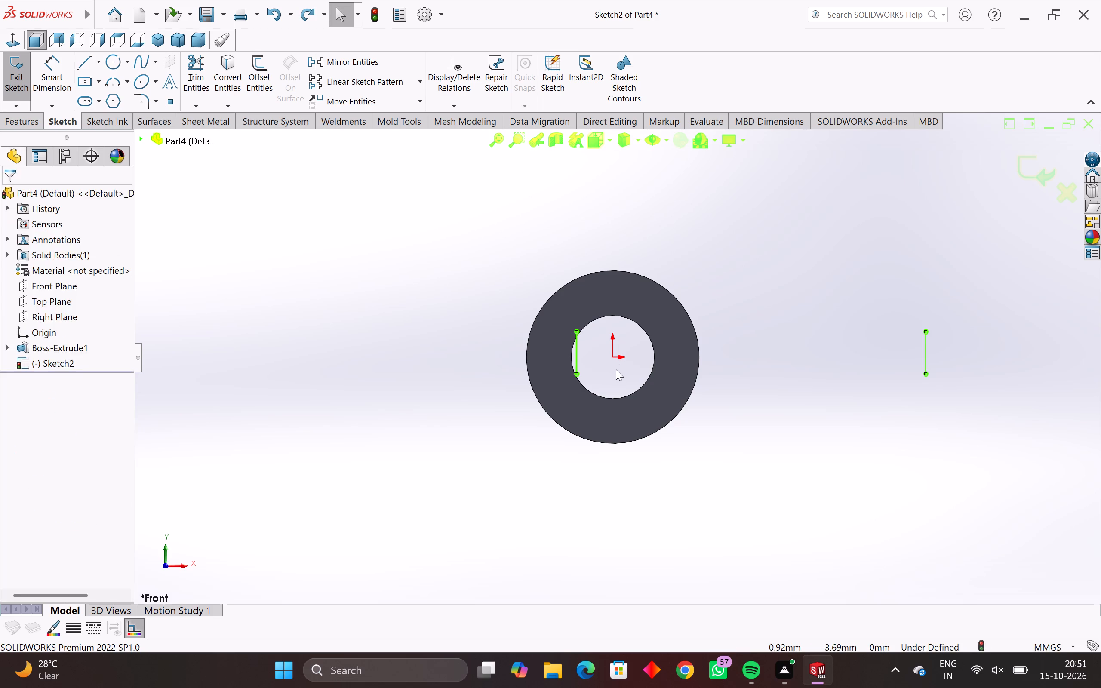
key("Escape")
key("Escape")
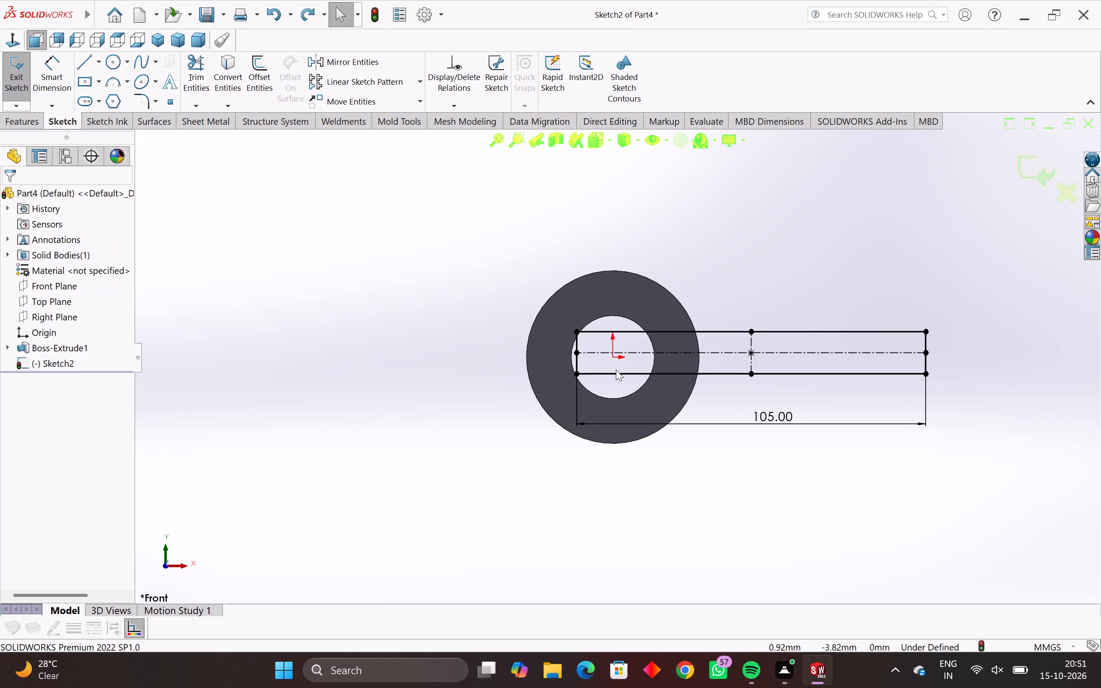
Draw a vertical centerline about 94 mm long through the origin, extending above and below the ring.
scroll(610, 478, "up", 3, "ctrl")
key("Escape")
scroll(605, 526, "down", 5)
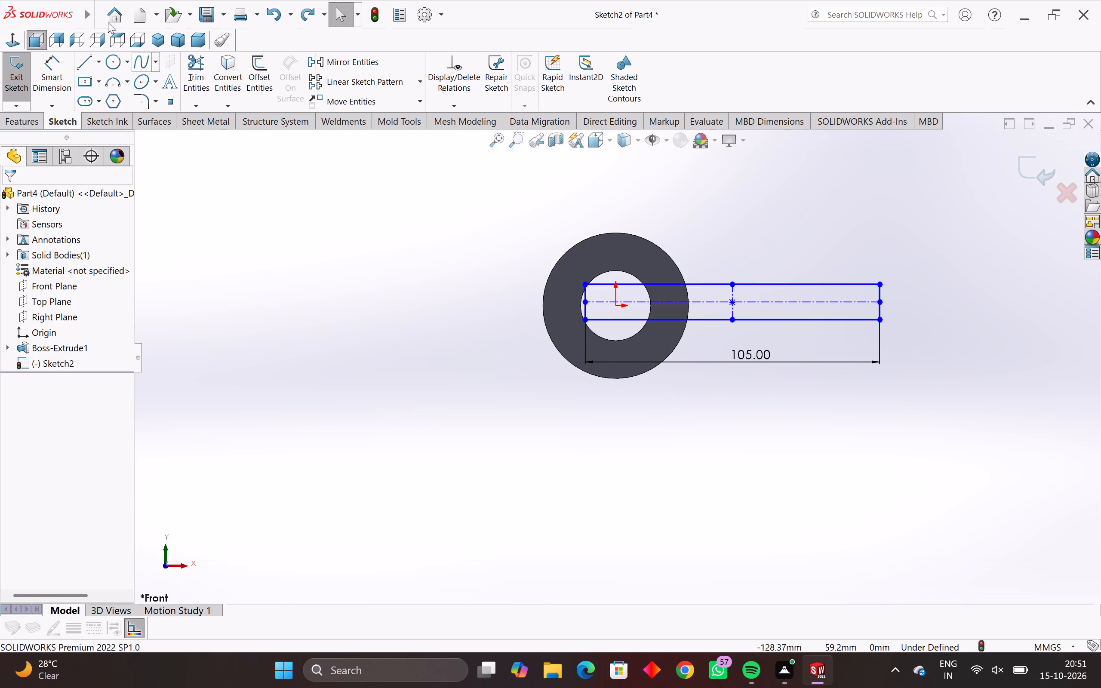
left_click(97, 62)
left_click(99, 96)
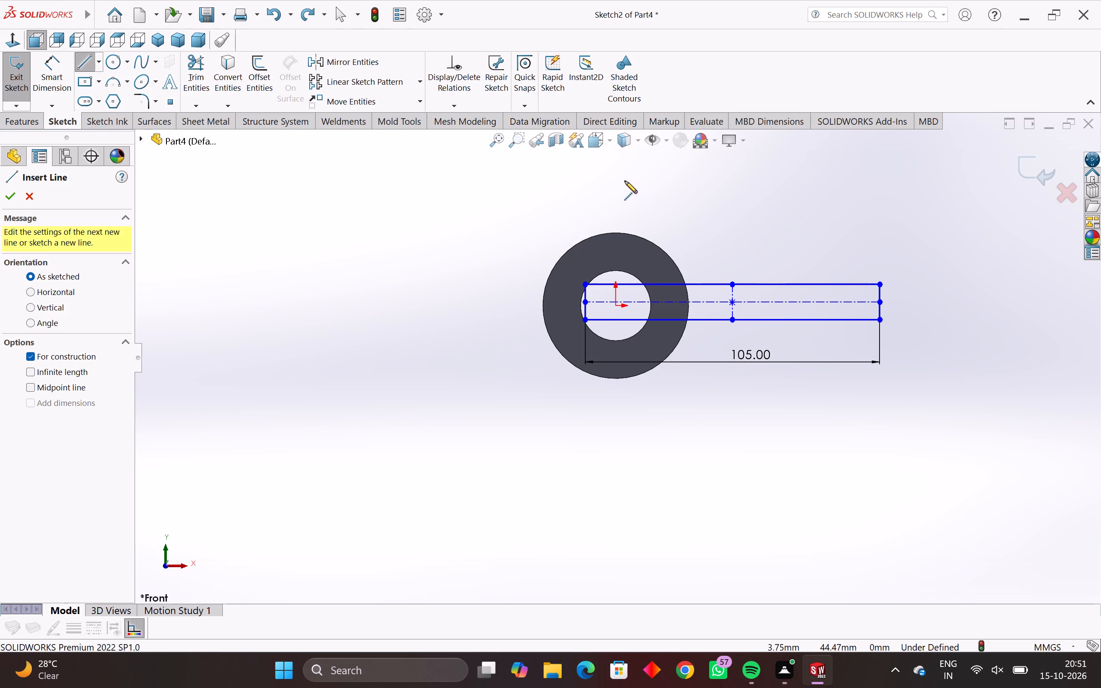
left_click(617, 180)
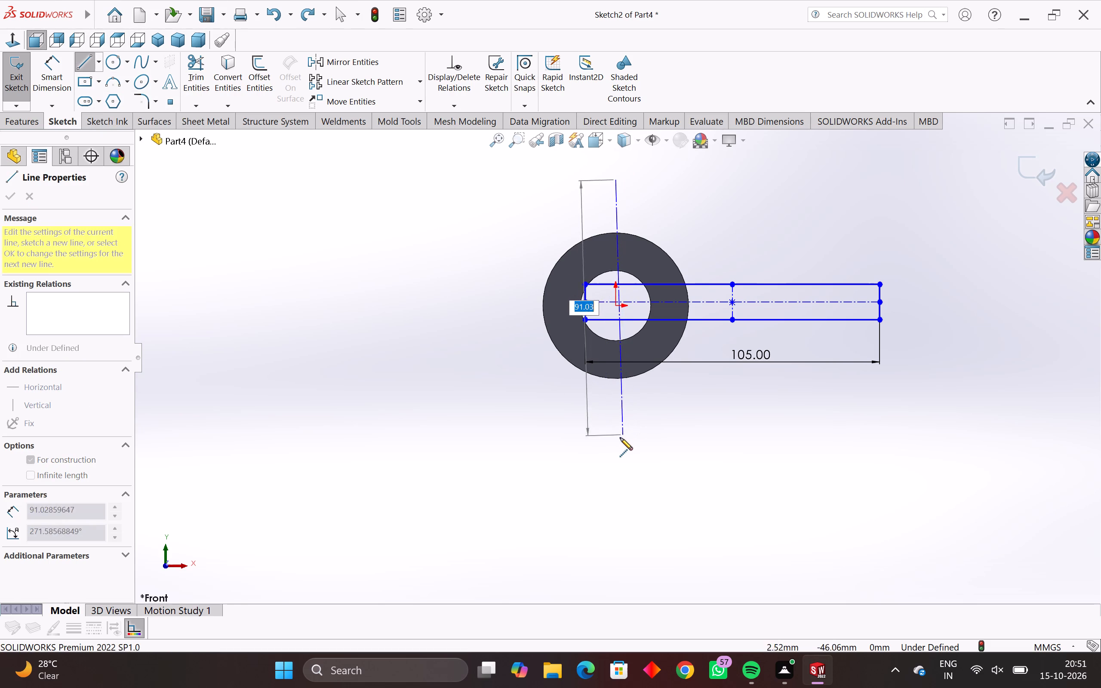
left_click(618, 444)
key("Escape")
key("Escape")
Add a Collinear relation between the rectangle's short side inside the bore and the vertical centerline.
scroll(649, 326, "up", 3)
scroll(612, 301, "up", 5)
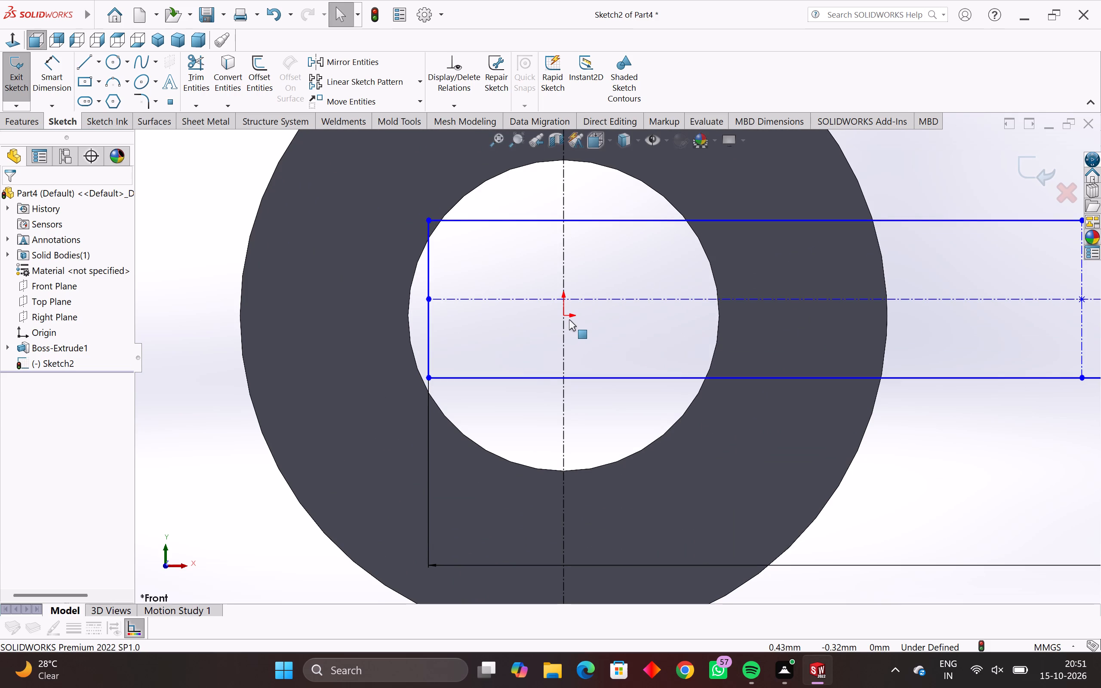
left_click(562, 328, "ctrl")
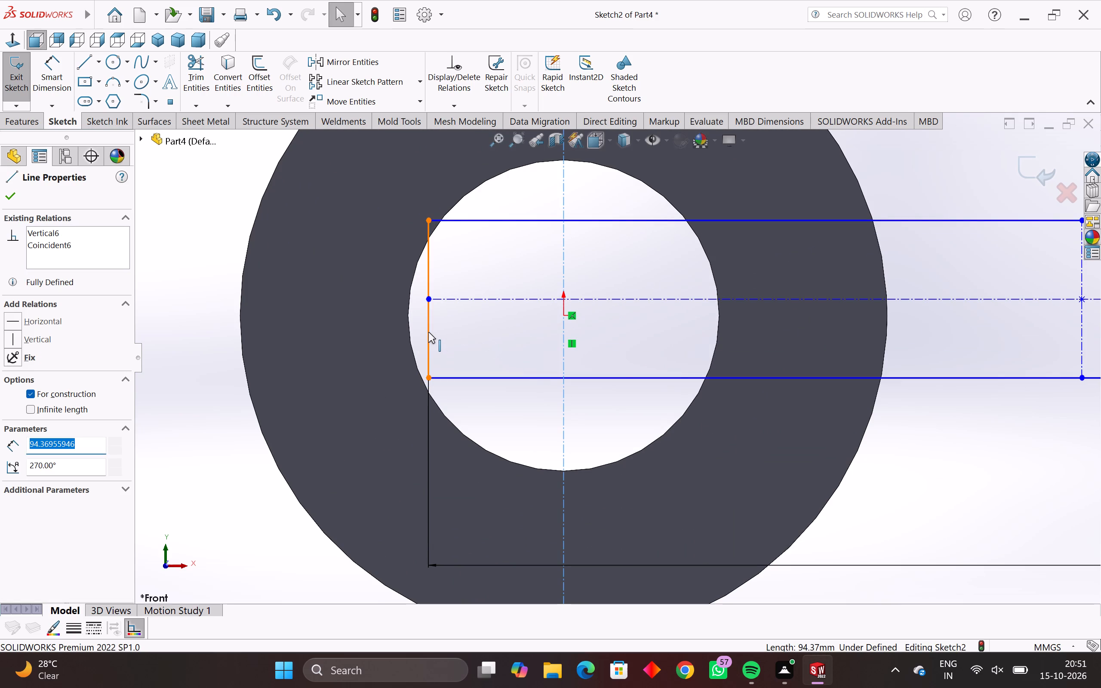
left_click(428, 332, "ctrl")
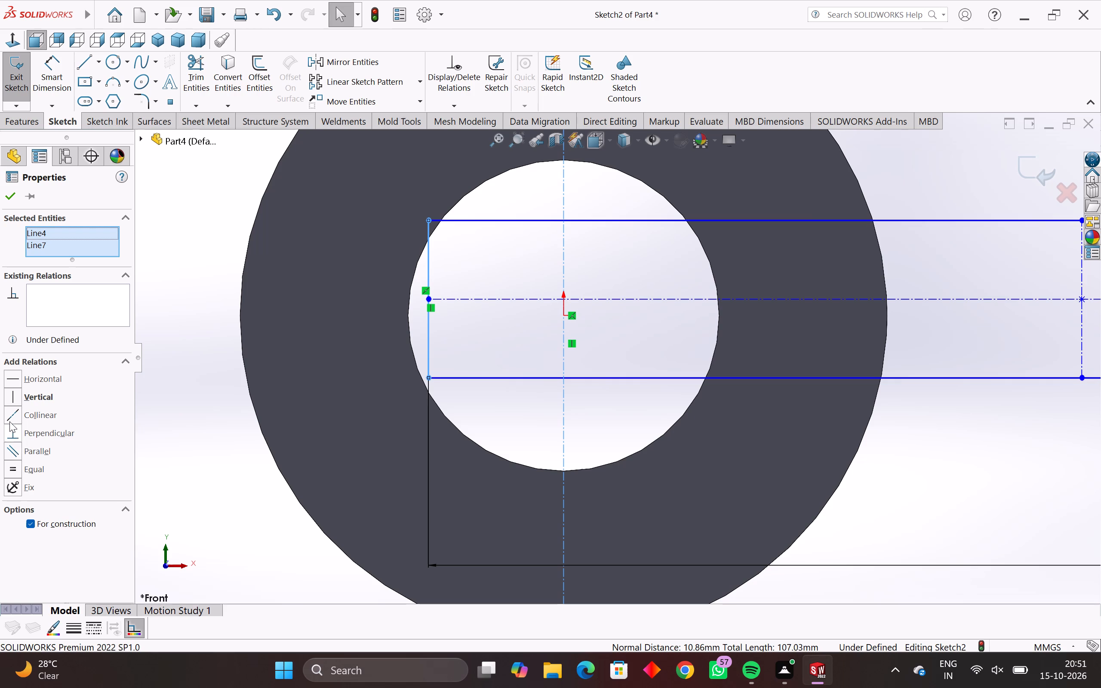
left_click(9, 418)
Dimension the rectangle's outer short side to 28 mm.
scroll(443, 402, "down", 4)
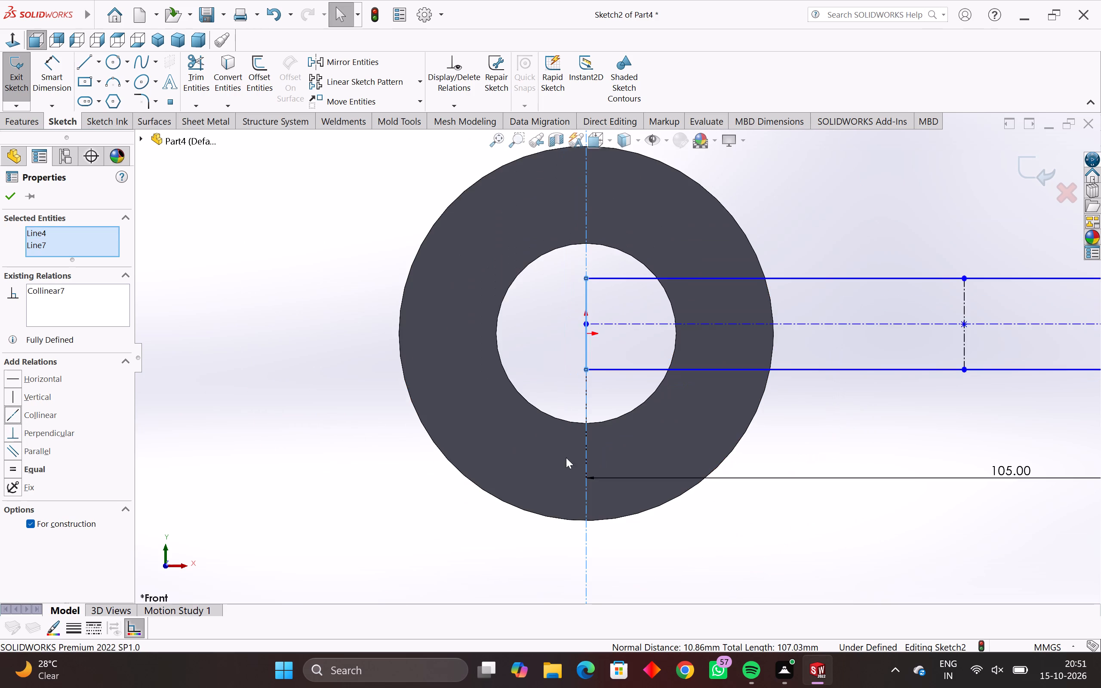
scroll(597, 455, "down", 4)
scroll(603, 377, "up", 3)
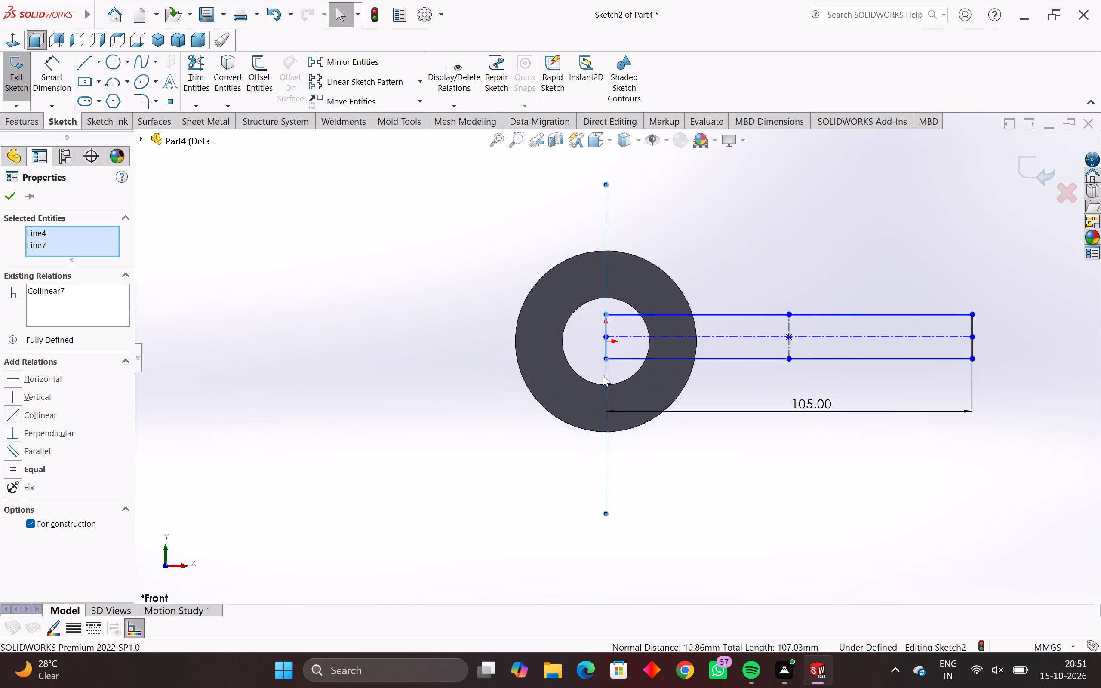
scroll(627, 326, "up", 8)
scroll(622, 341, "down", 11)
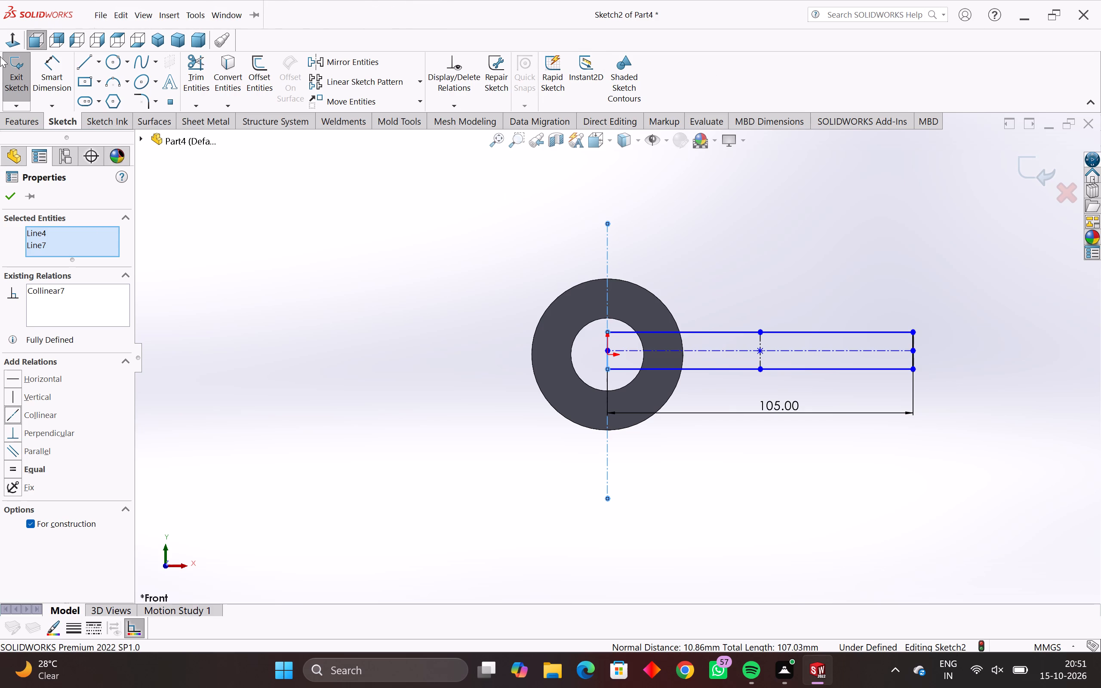
left_click(54, 47)
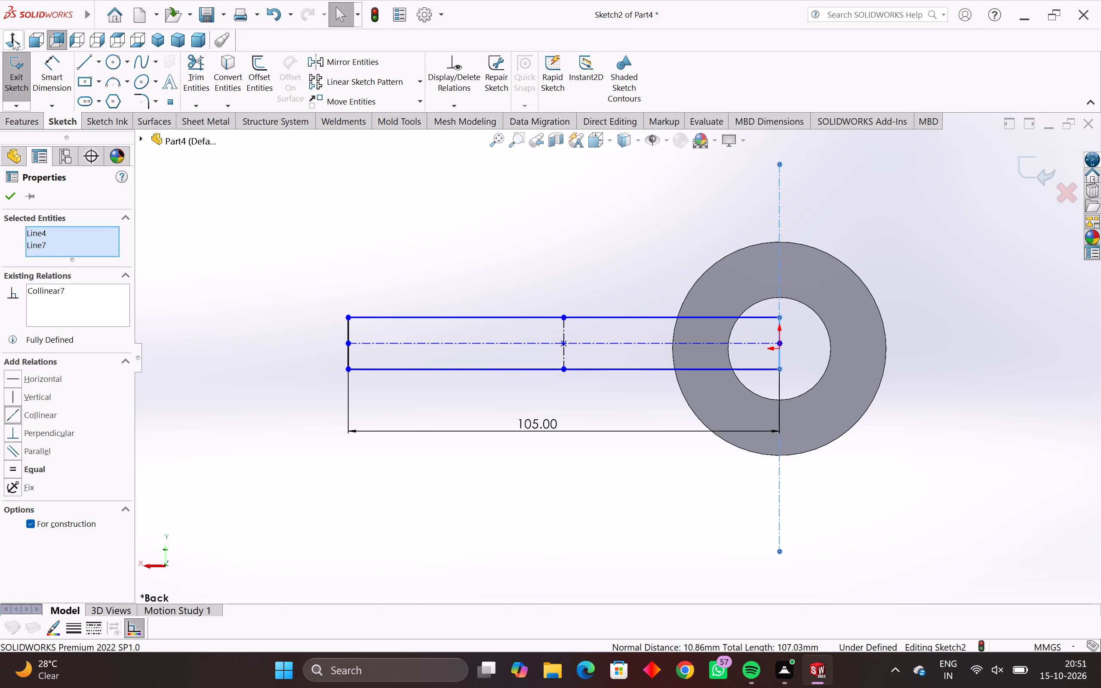
left_click(36, 39)
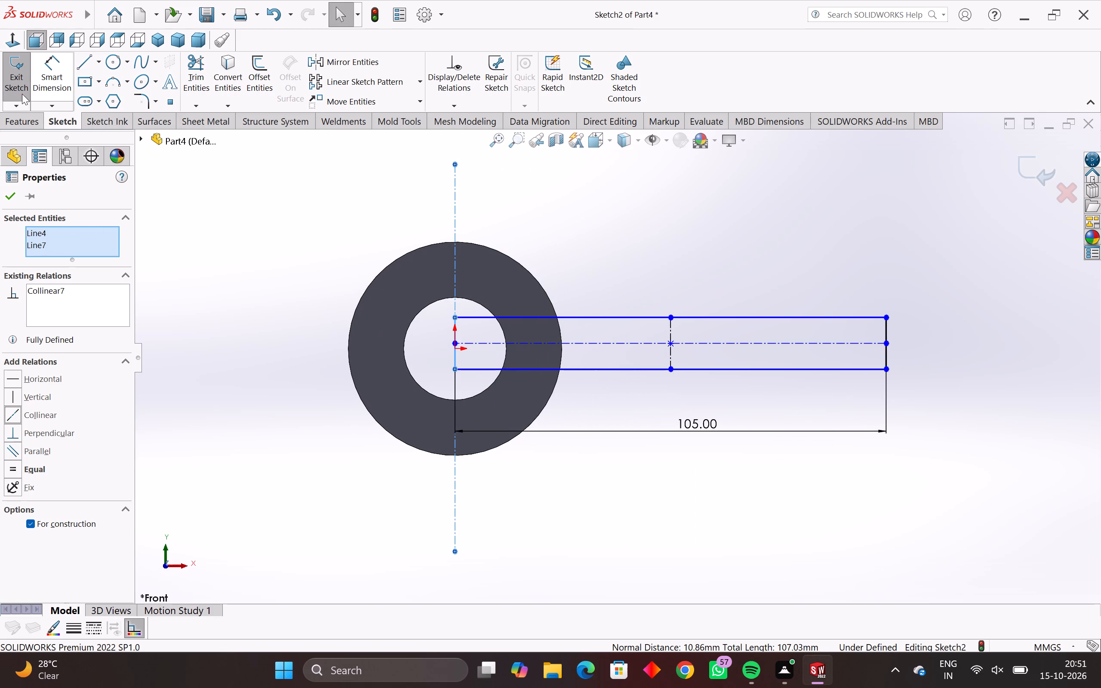
left_click(60, 71)
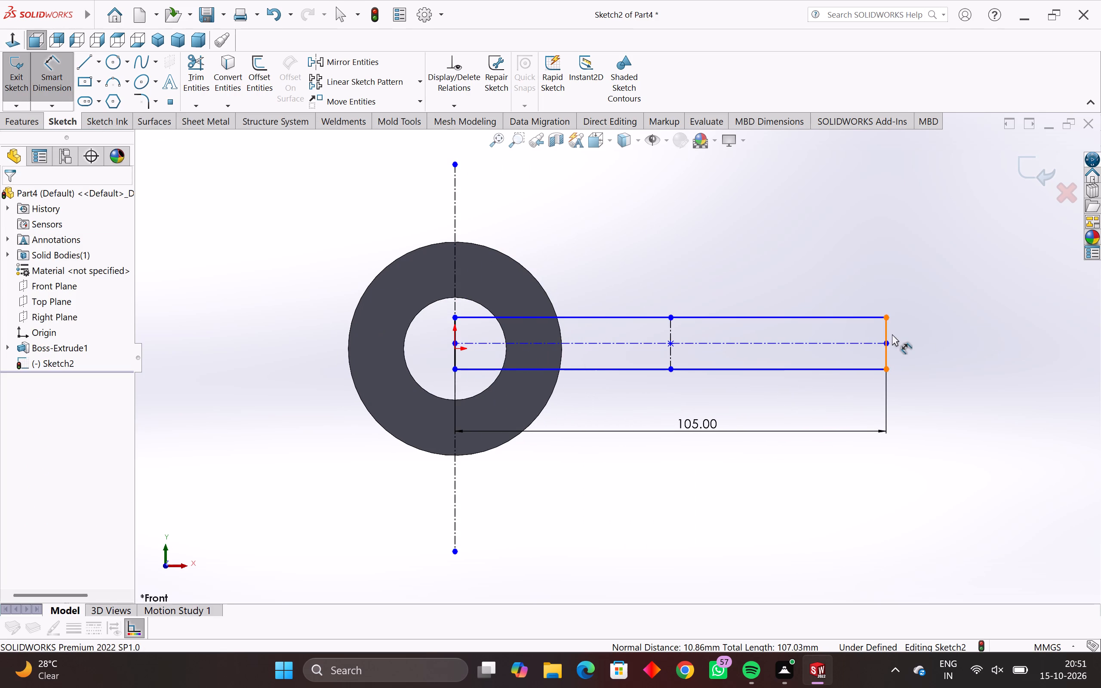
left_click(887, 333)
left_click(933, 323)
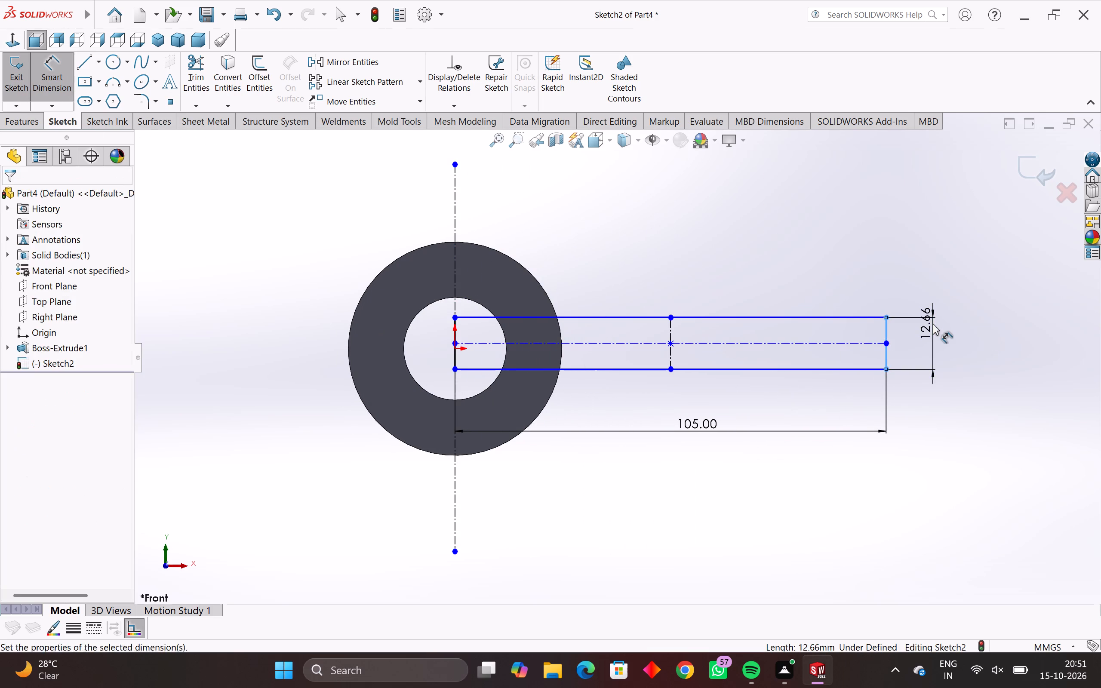
type("28")
key("Return")
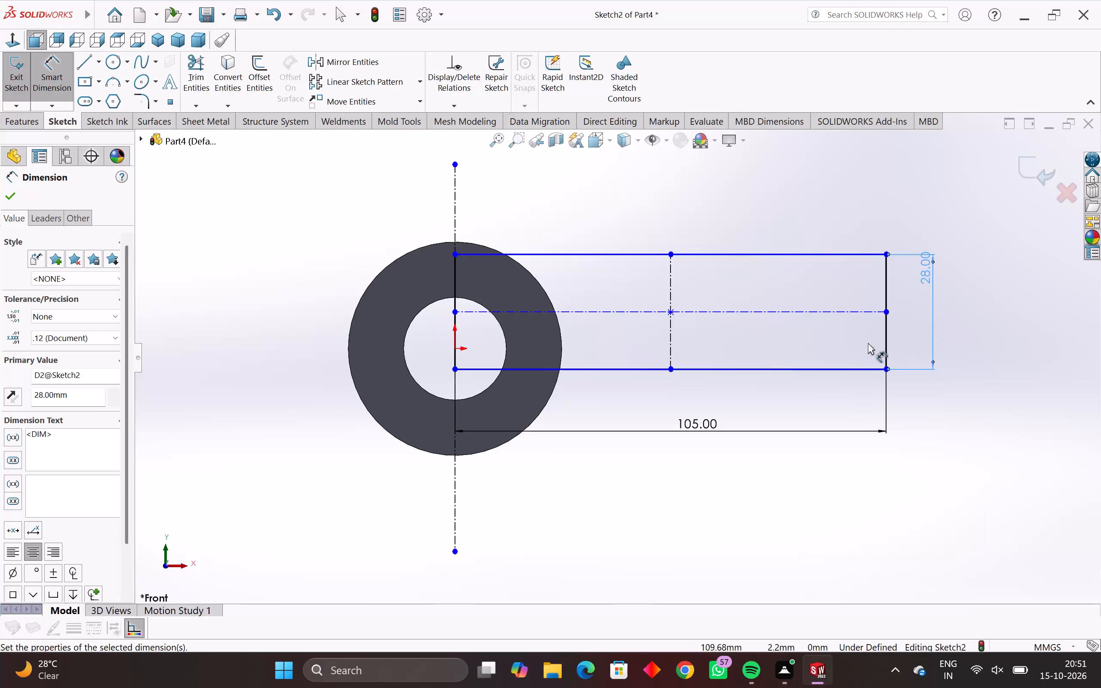
key("Escape")
key("Escape")
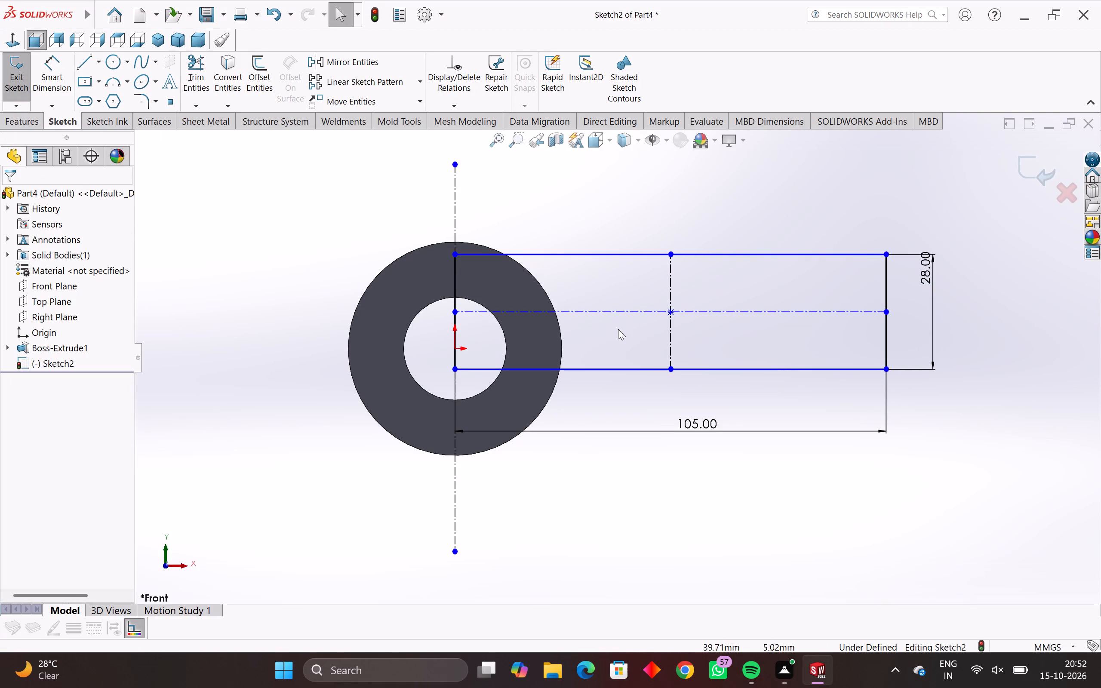
Add a Symmetric relation between the rectangle's two long sides about its horizontal construction line.
left_click(595, 372, "ctrl")
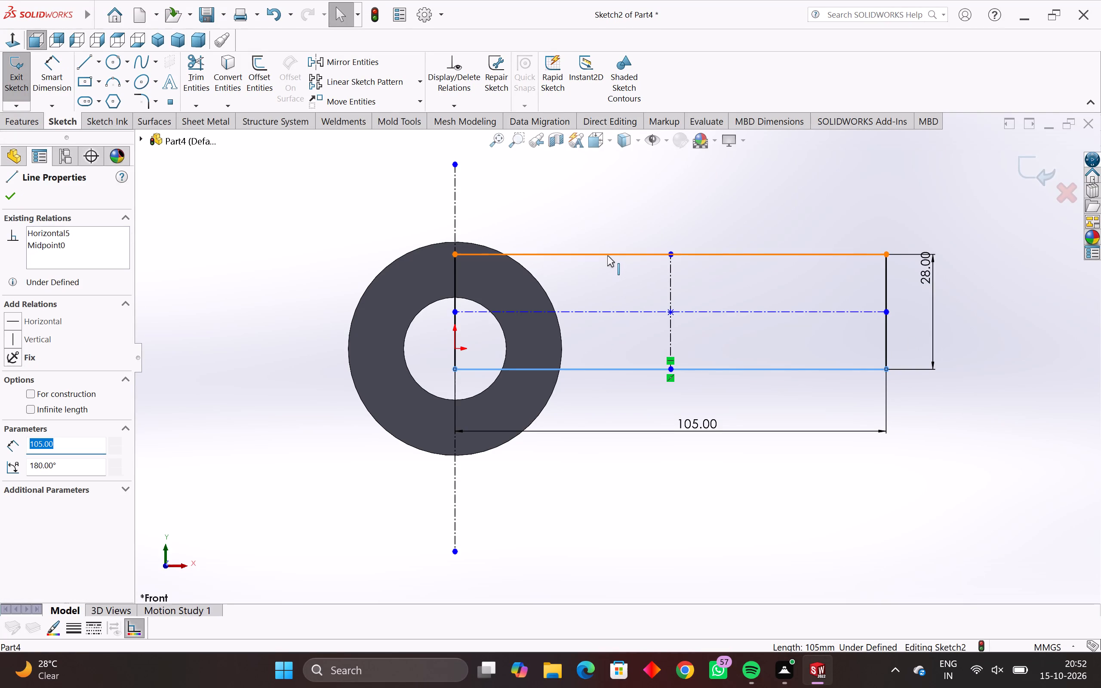
left_click(607, 255, "ctrl")
left_click(603, 314, "ctrl")
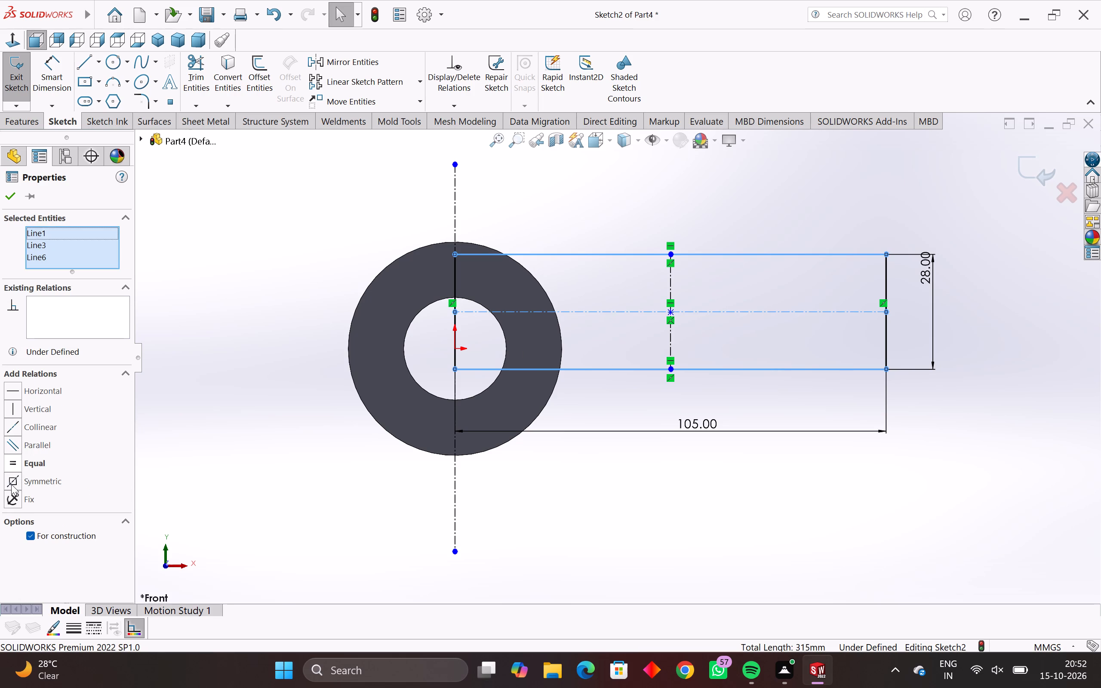
left_click(11, 482)
key("Escape")
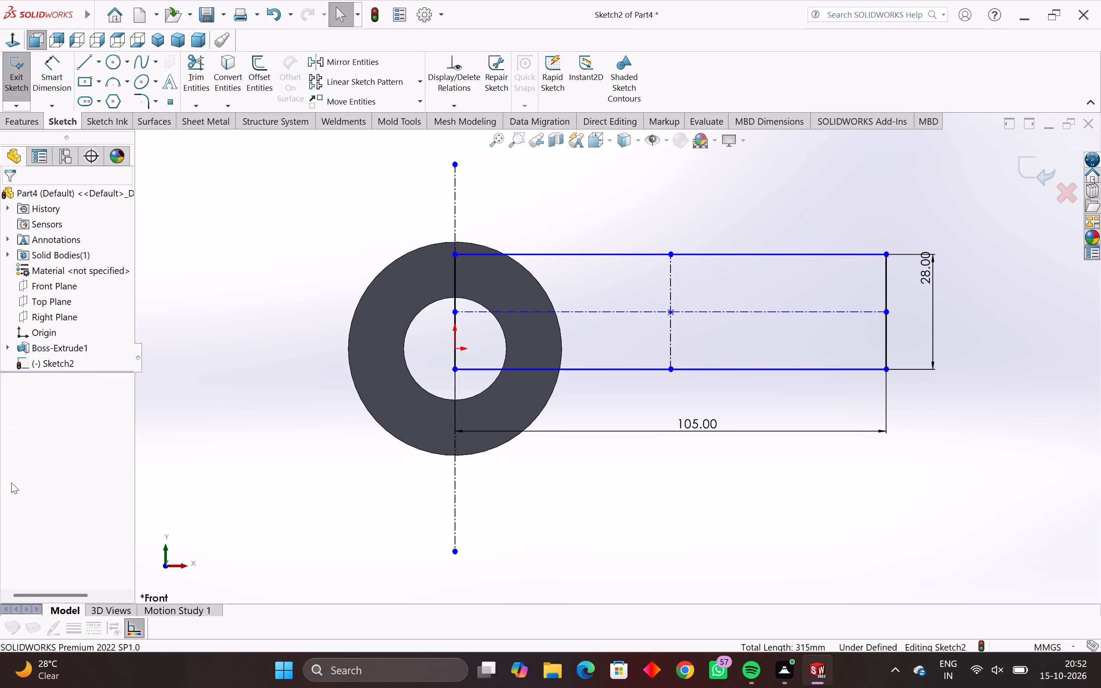
Delete the rectangle's two internal construction lines that cross at its centre.
key("Escape")
key("Escape")
key("Escape")
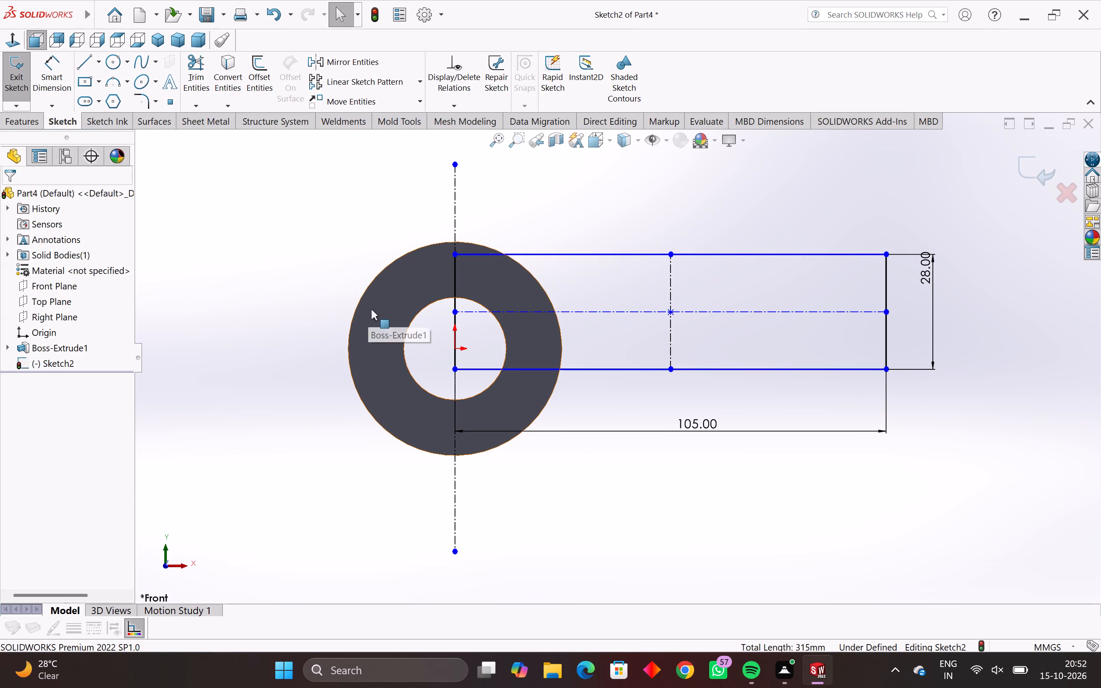
left_click_drag(706, 293, 646, 335)
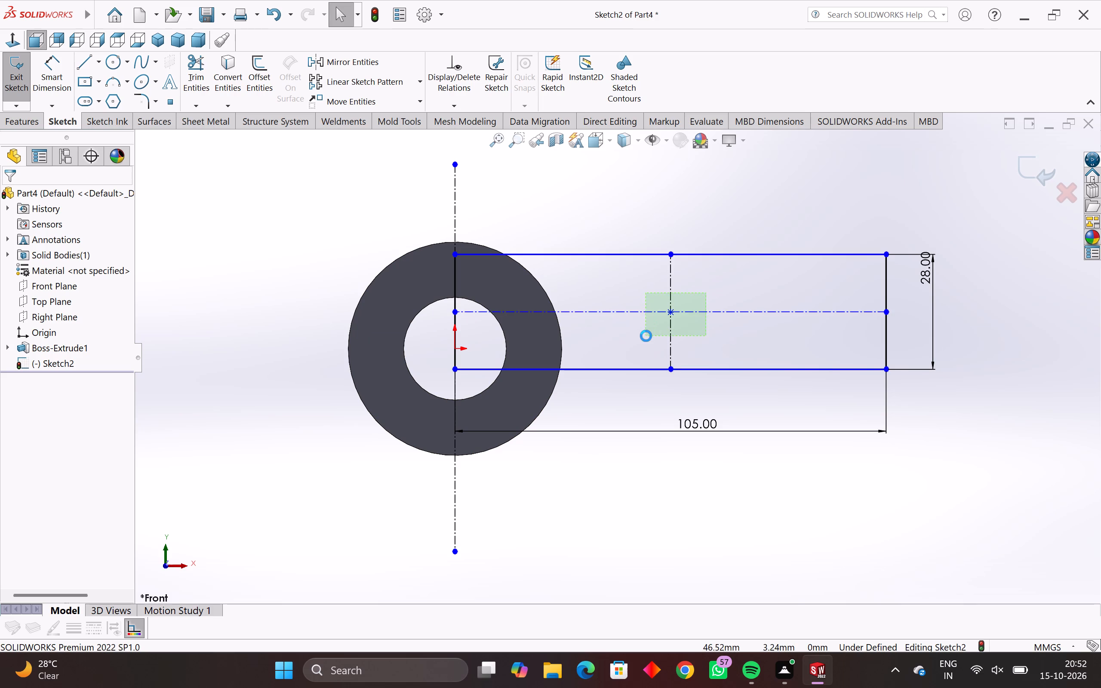
key("Delete")
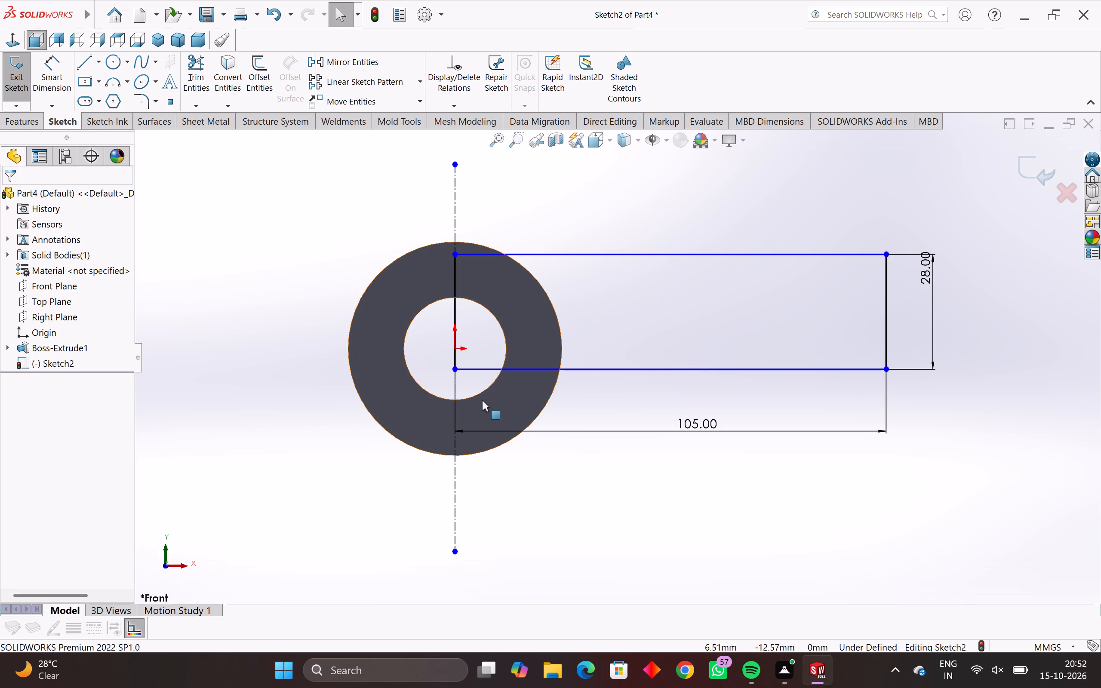
Draw a horizontal line about 170 mm long through the origin, extending past both the ring and the rectangle's outer end.
key("l")
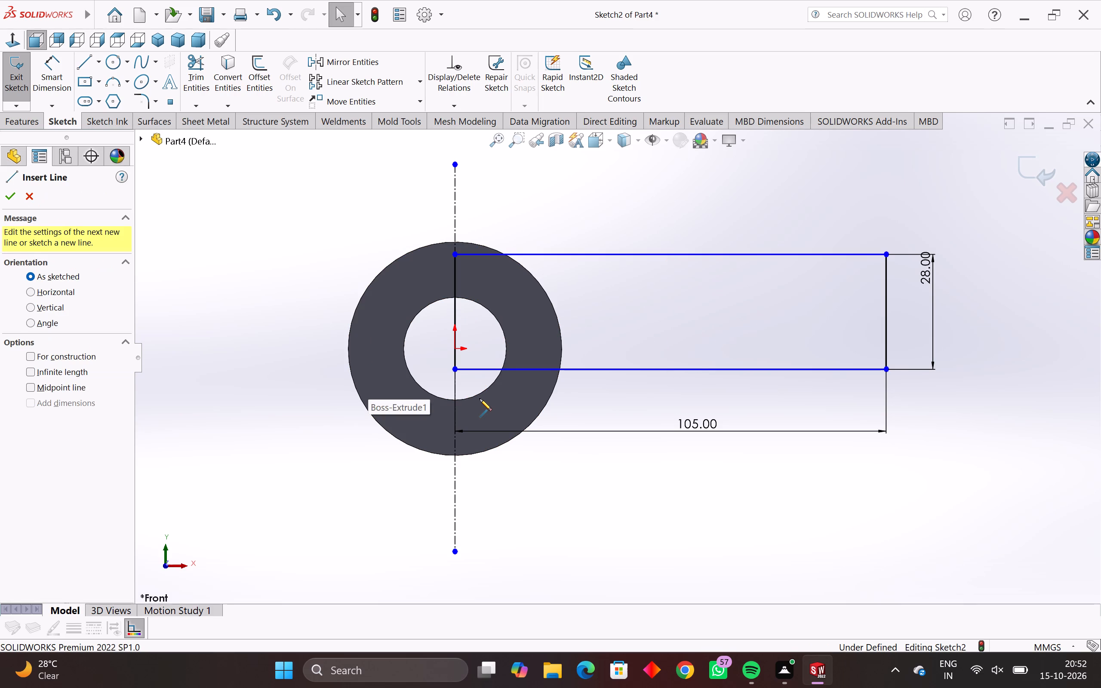
key("Escape")
key("Escape")
key("l")
left_click(290, 348)
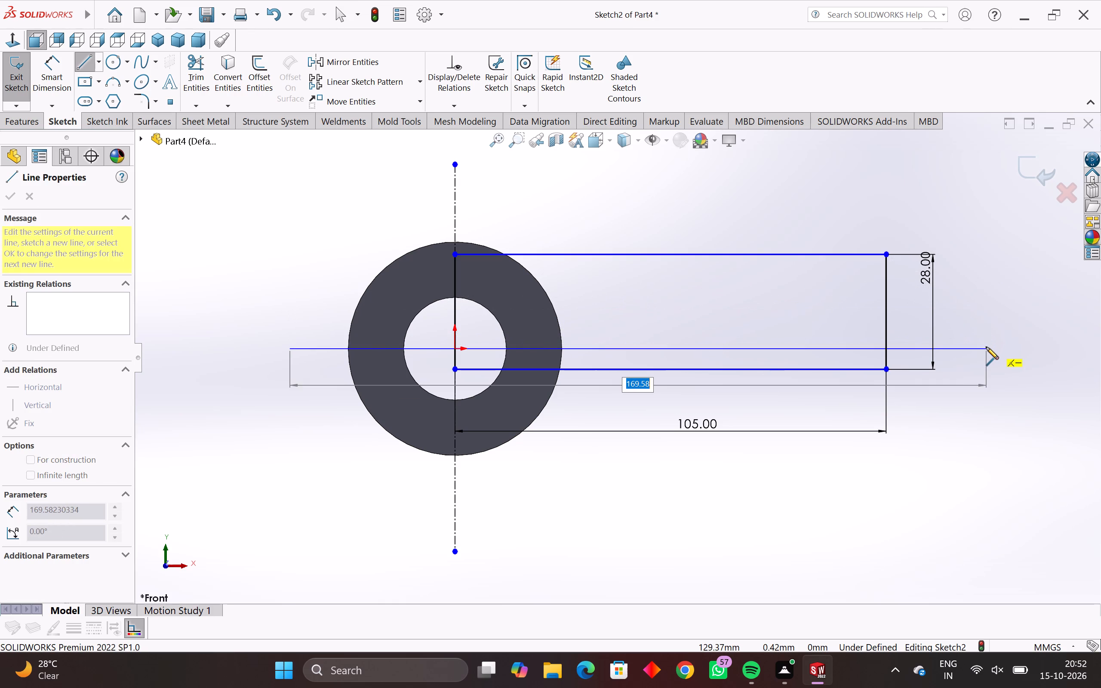
left_click(986, 347)
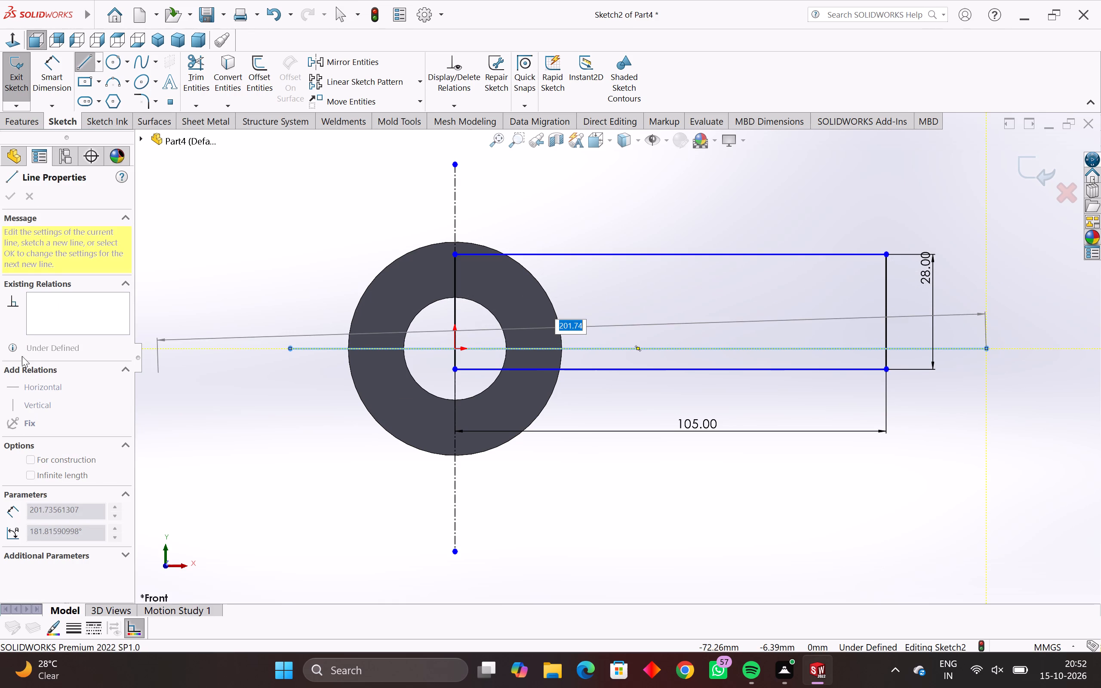
left_click(2, 195)
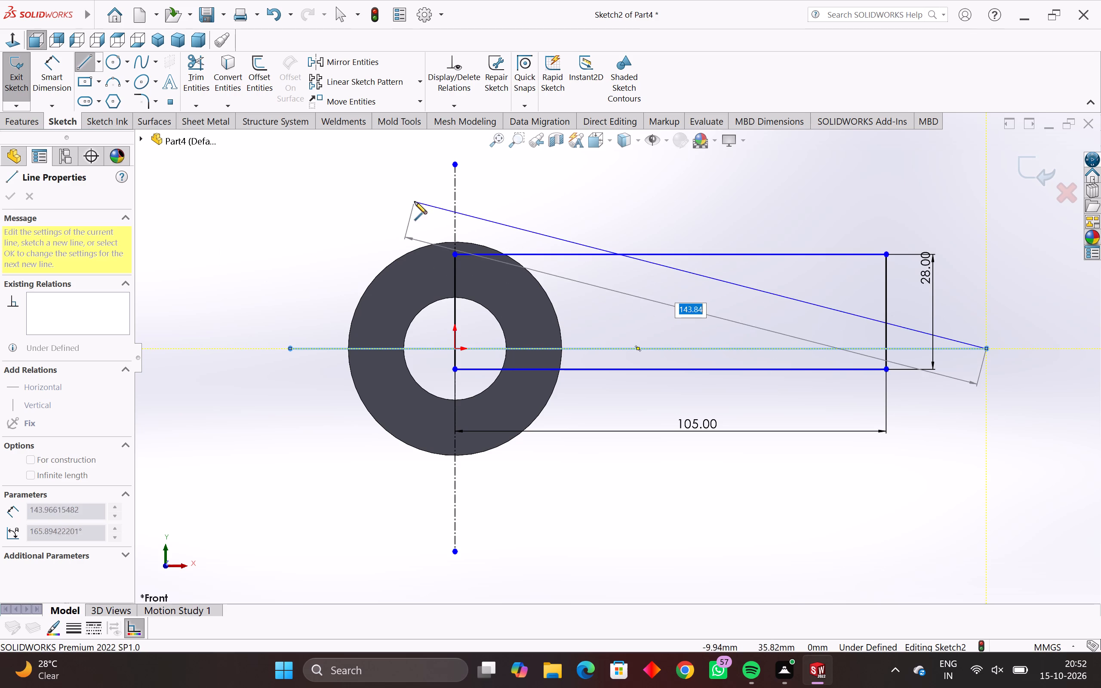
key("Escape")
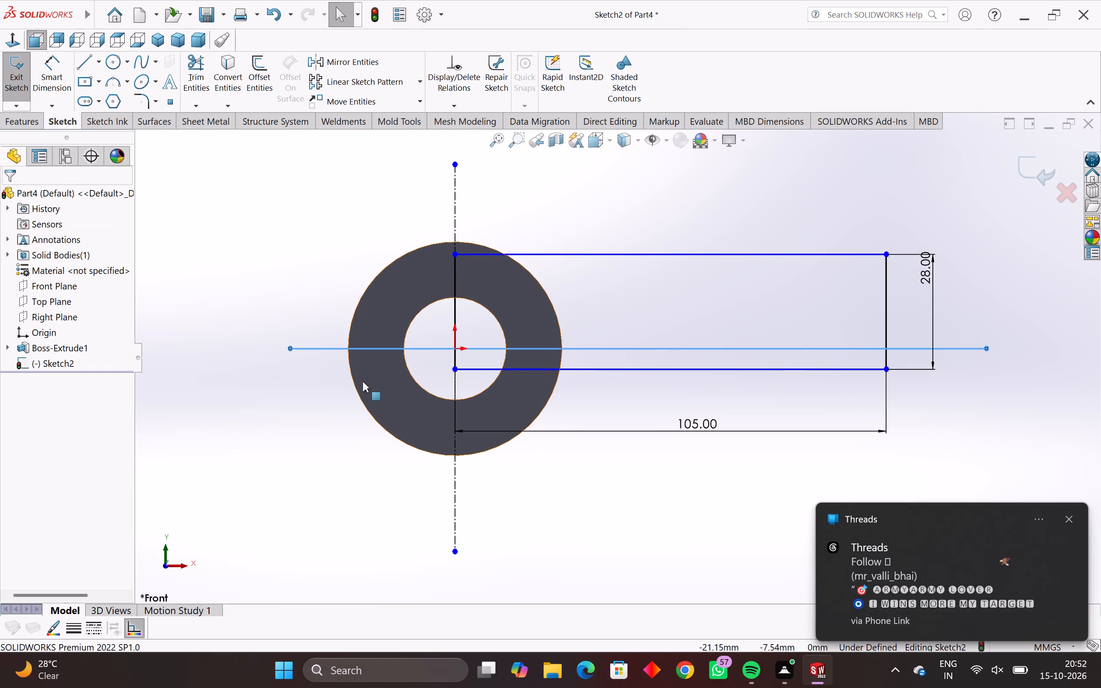
key("Escape")
Convert the horizontal line through the origin to construction geometry.
left_click_drag(584, 338, 583, 343)
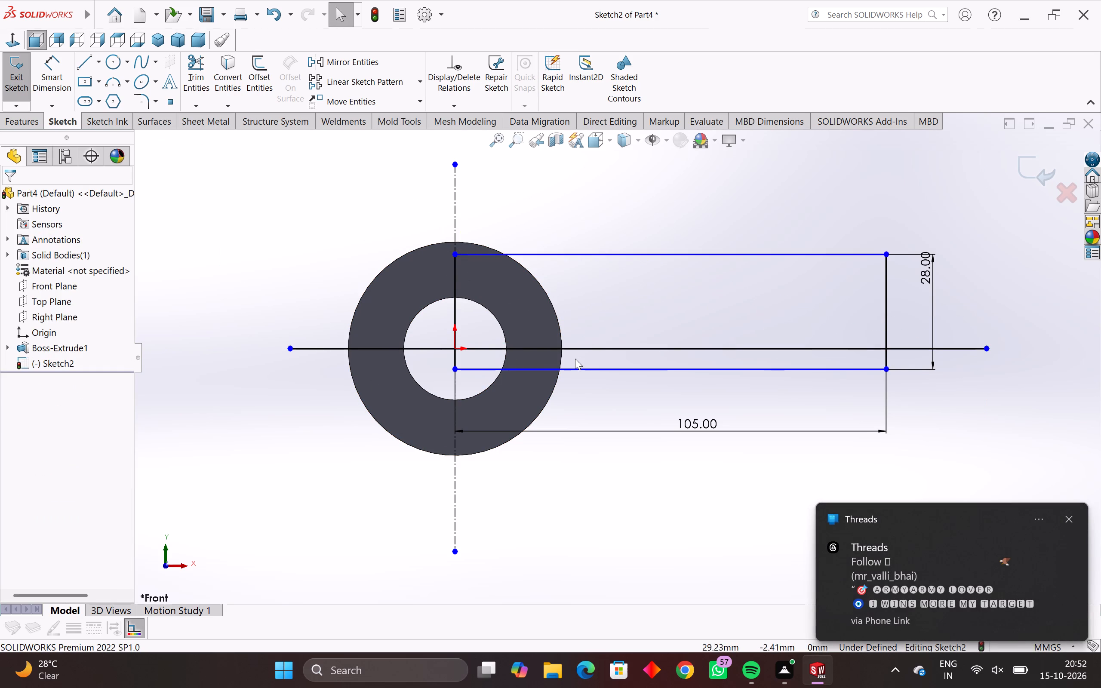
left_click_drag(607, 326, 596, 353)
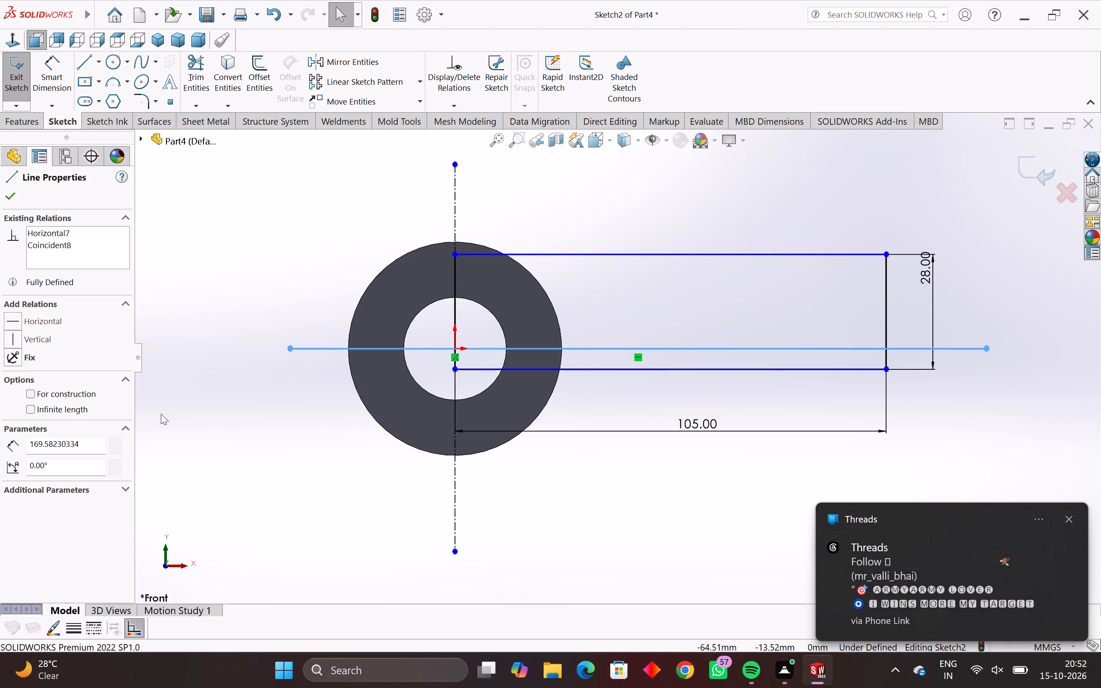
left_click(30, 393)
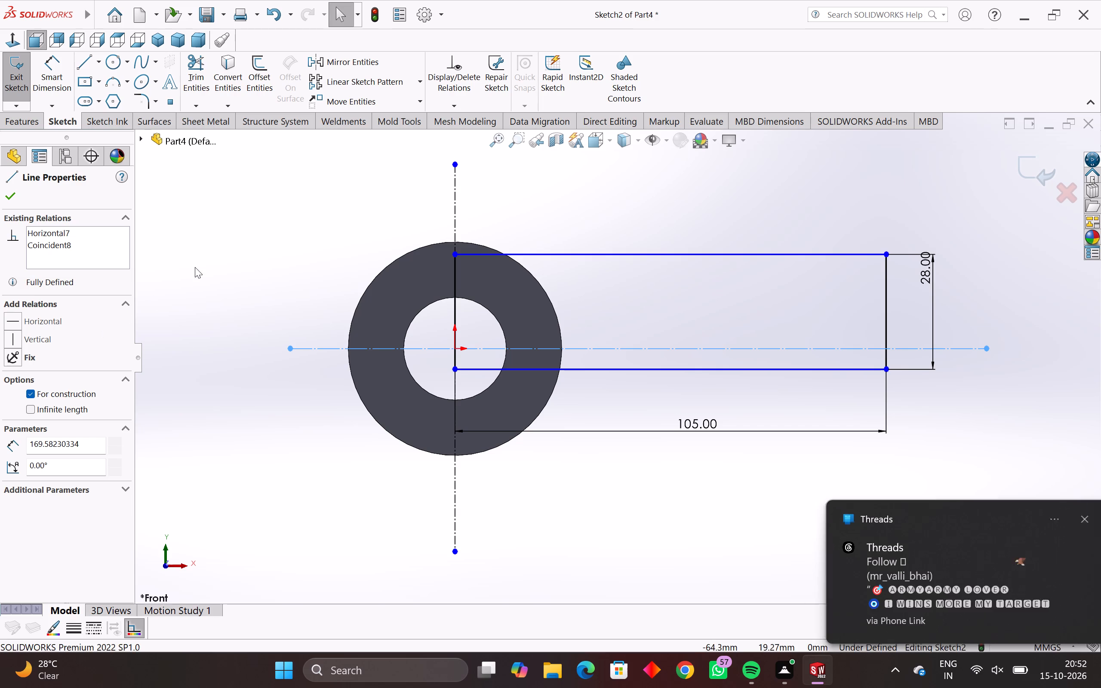
left_click(195, 267)
key("Escape")
key("Escape")
key("Escape")
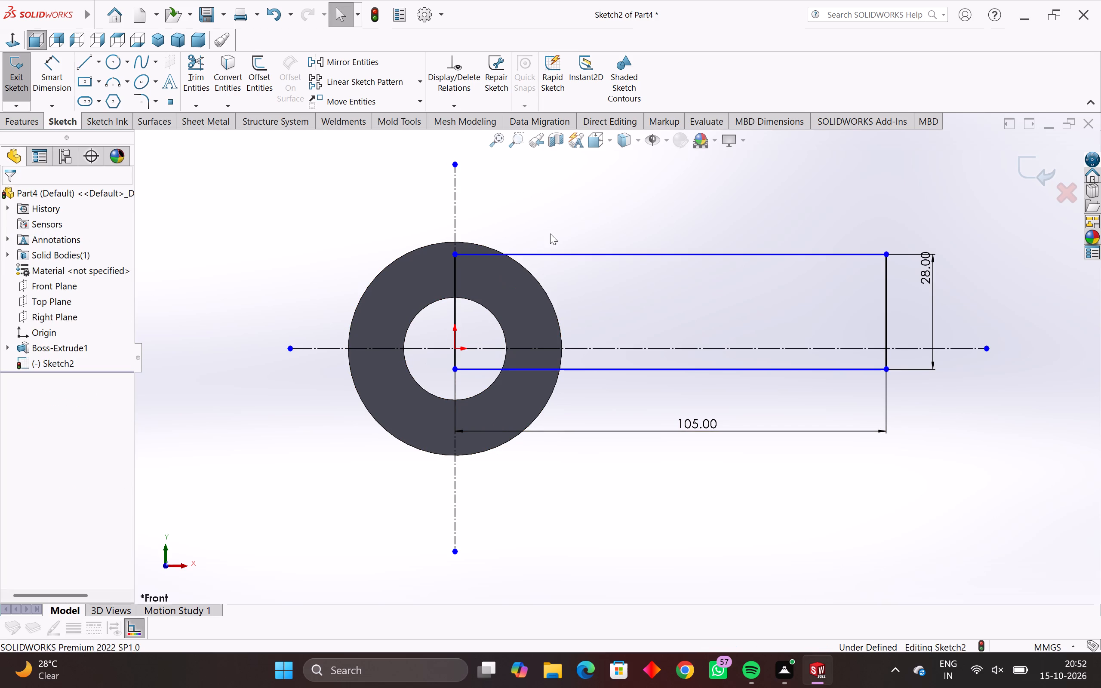
Add a Symmetric relation between the rectangle's two long sides about the horizontal construction line through the origin.
left_click(564, 255, "ctrl")
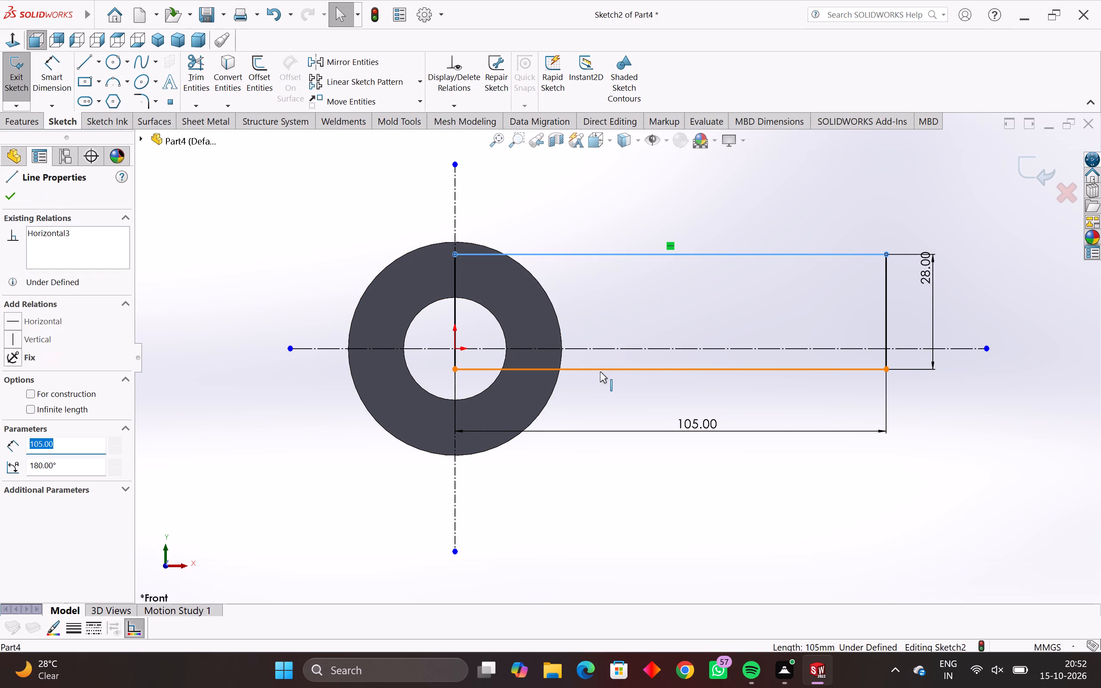
left_click(600, 372, "ctrl")
left_click(594, 351, "ctrl")
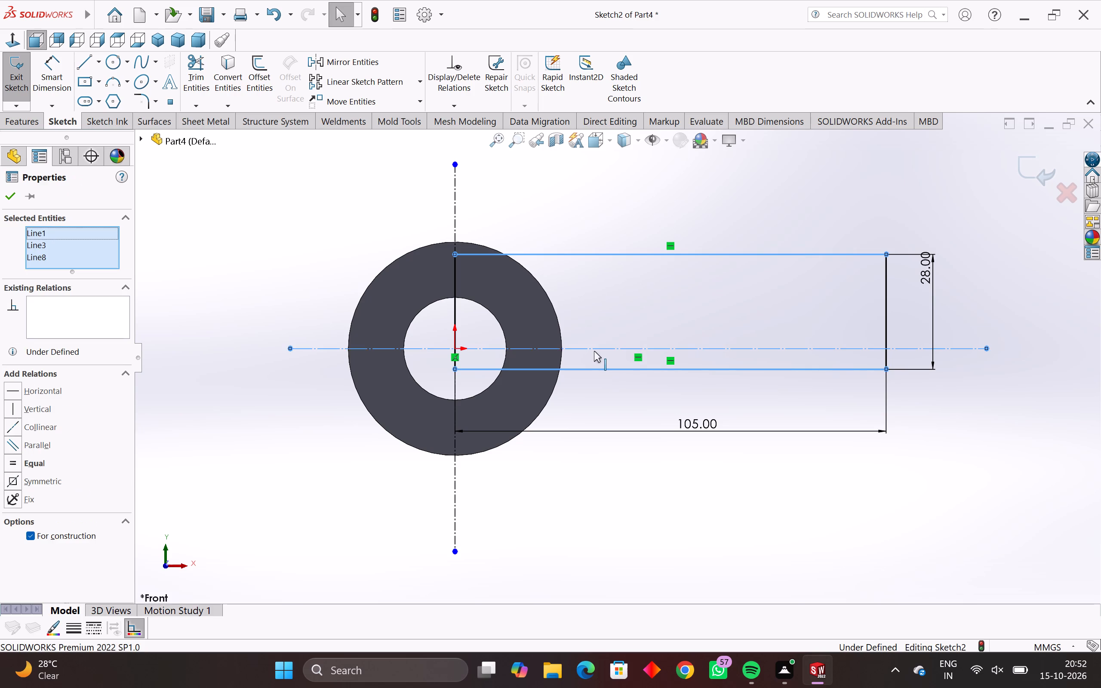
left_click(15, 479)
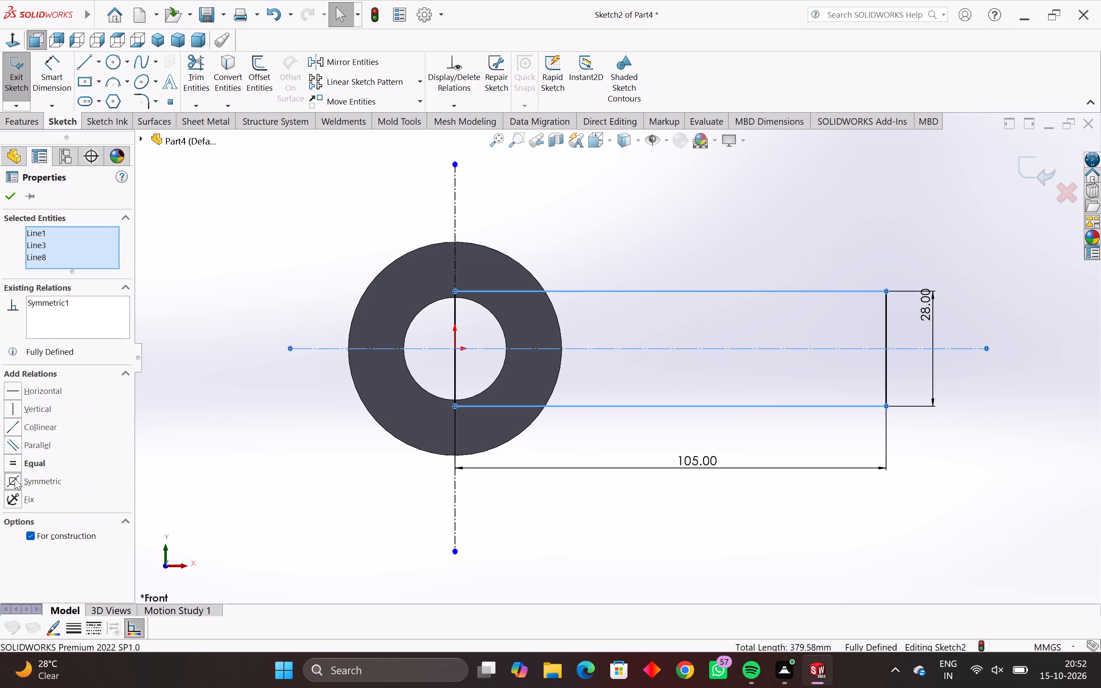
key("Escape")
key("Escape")
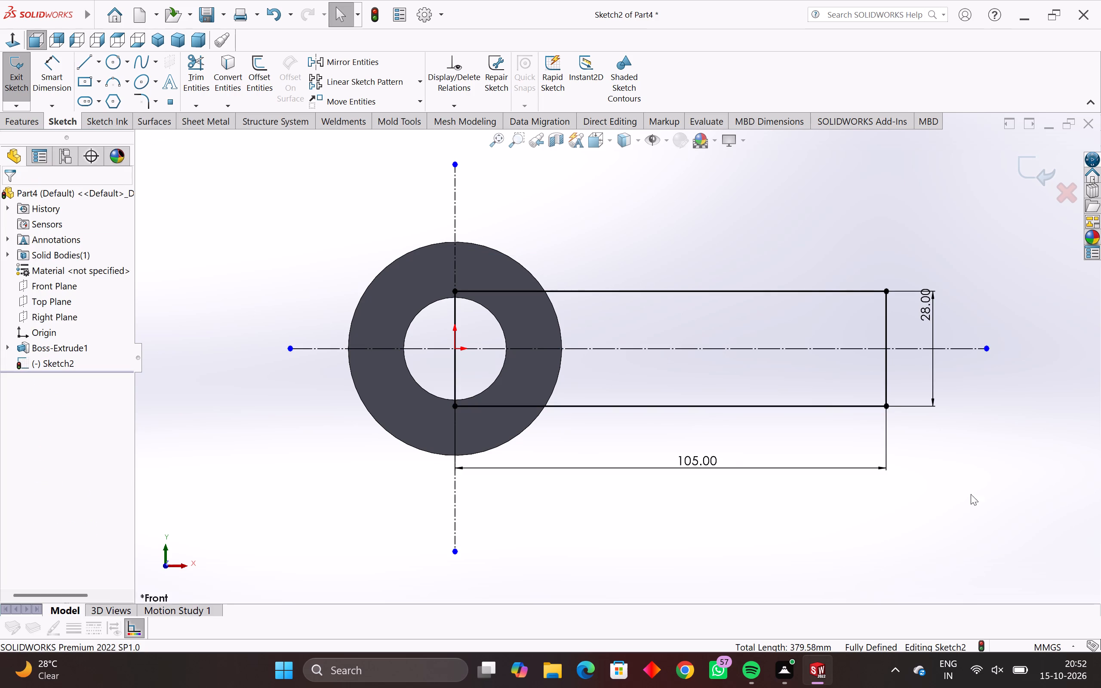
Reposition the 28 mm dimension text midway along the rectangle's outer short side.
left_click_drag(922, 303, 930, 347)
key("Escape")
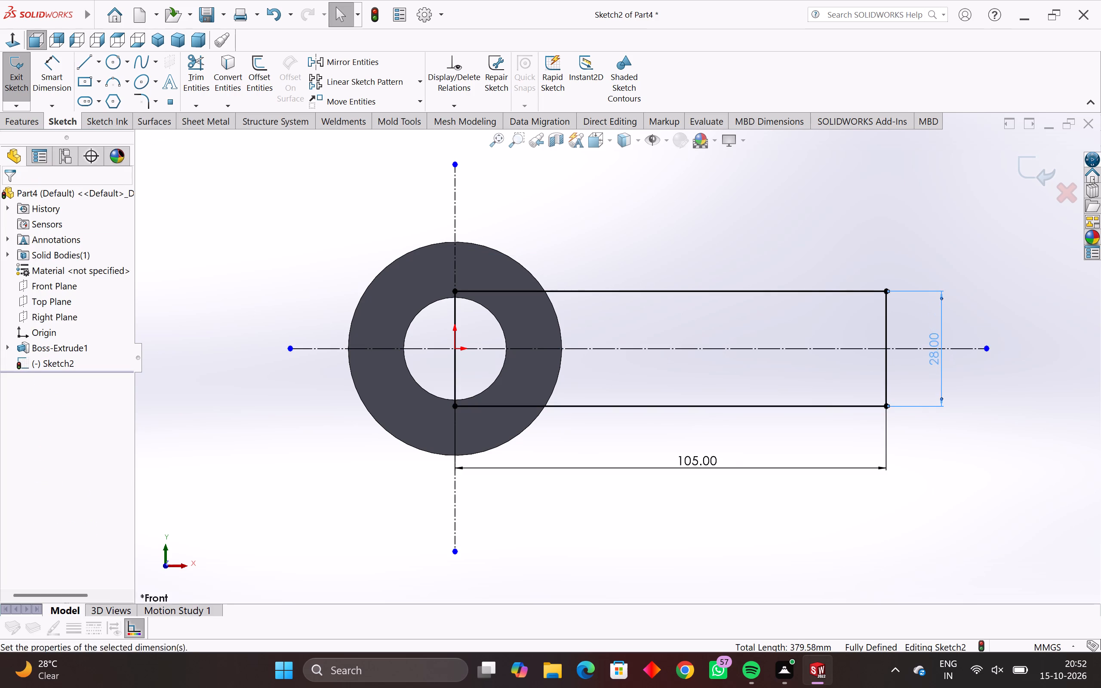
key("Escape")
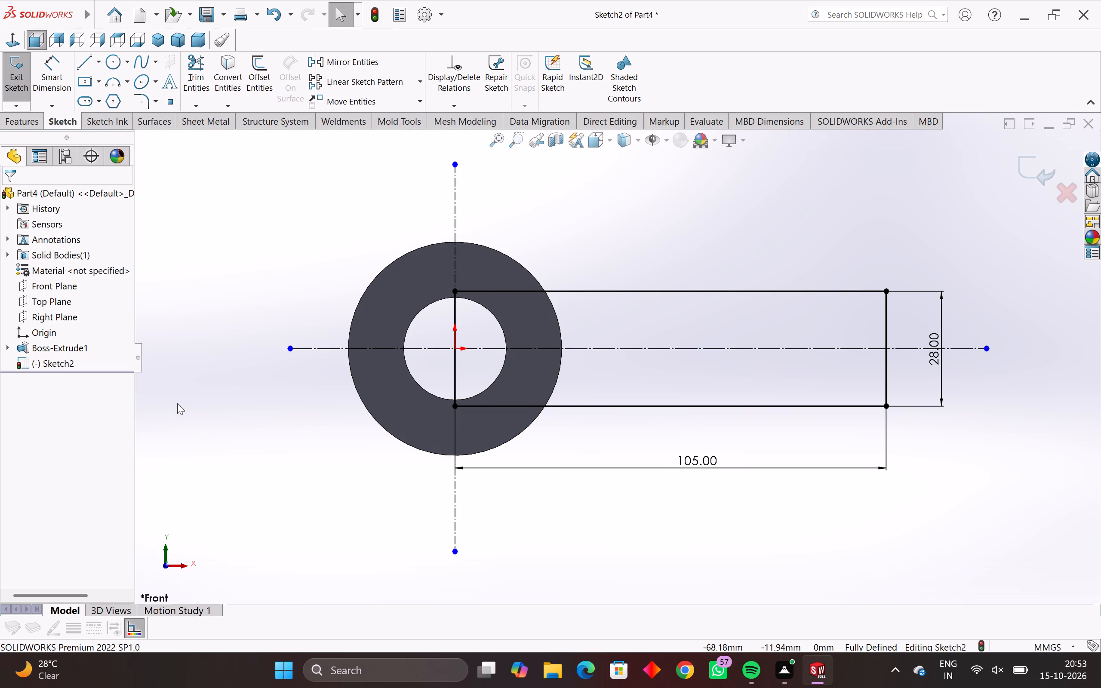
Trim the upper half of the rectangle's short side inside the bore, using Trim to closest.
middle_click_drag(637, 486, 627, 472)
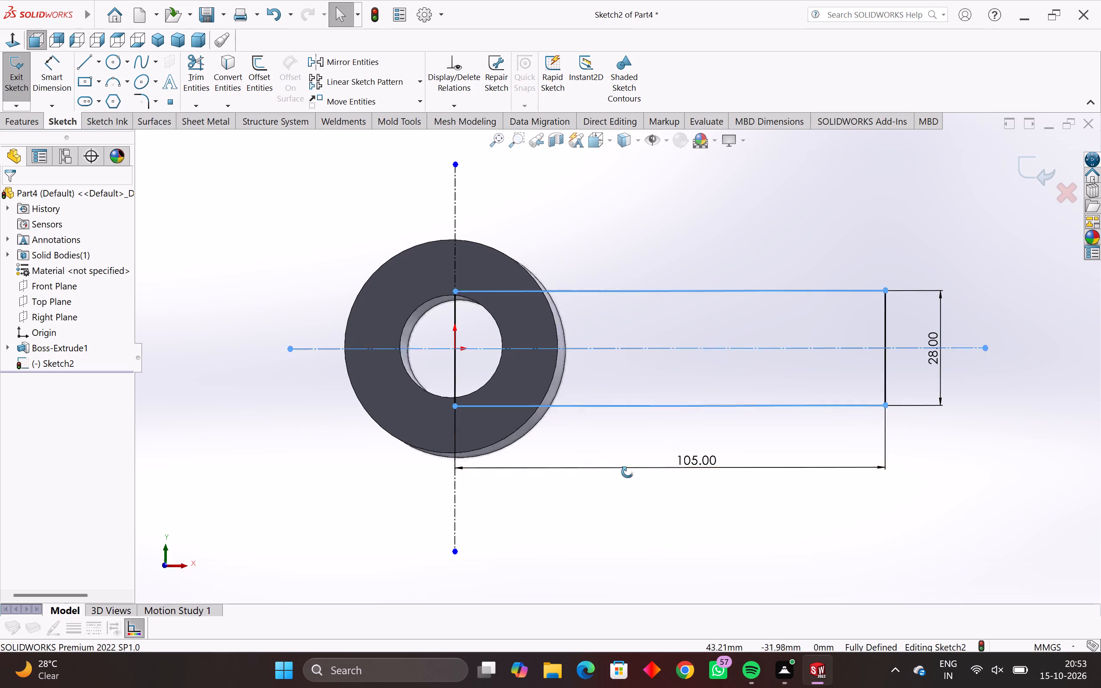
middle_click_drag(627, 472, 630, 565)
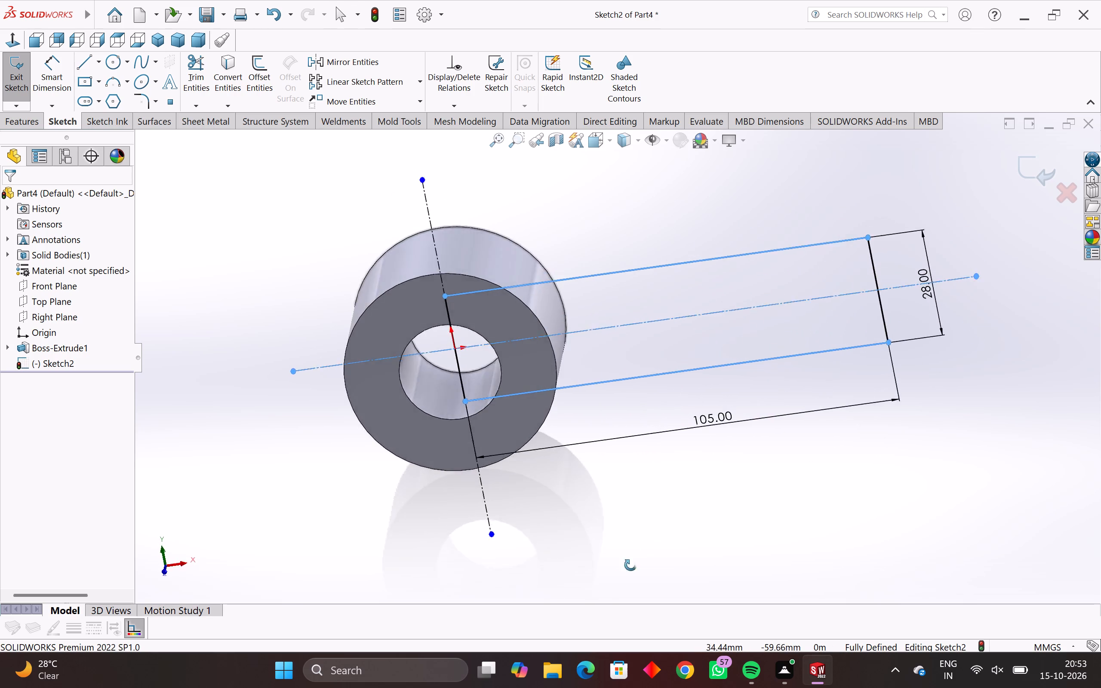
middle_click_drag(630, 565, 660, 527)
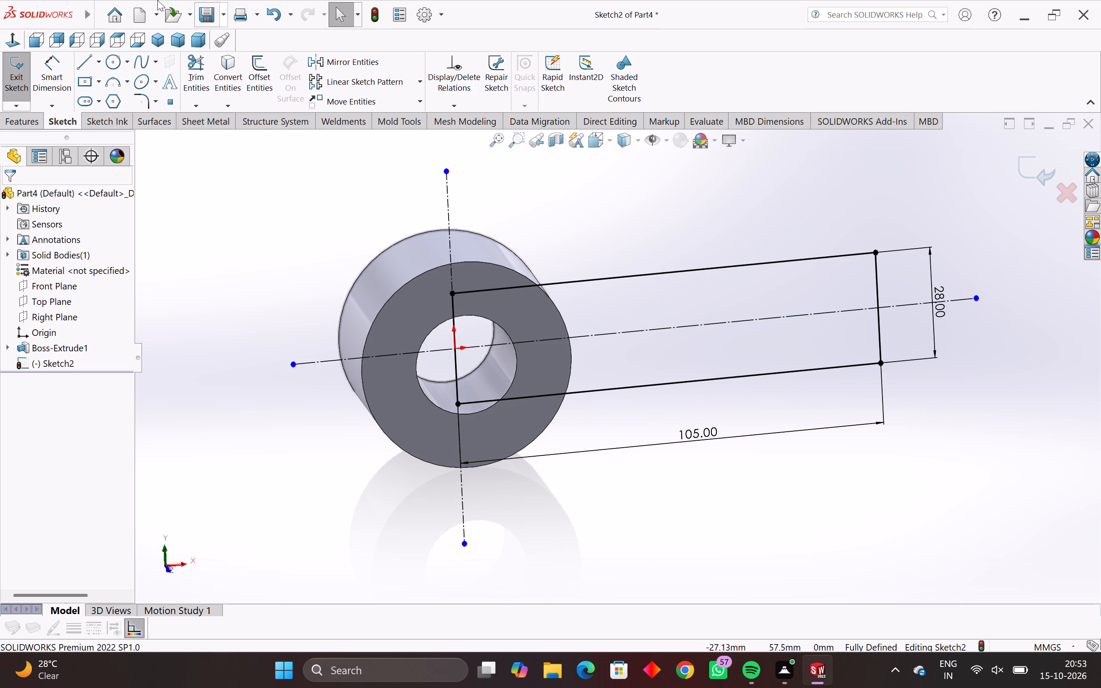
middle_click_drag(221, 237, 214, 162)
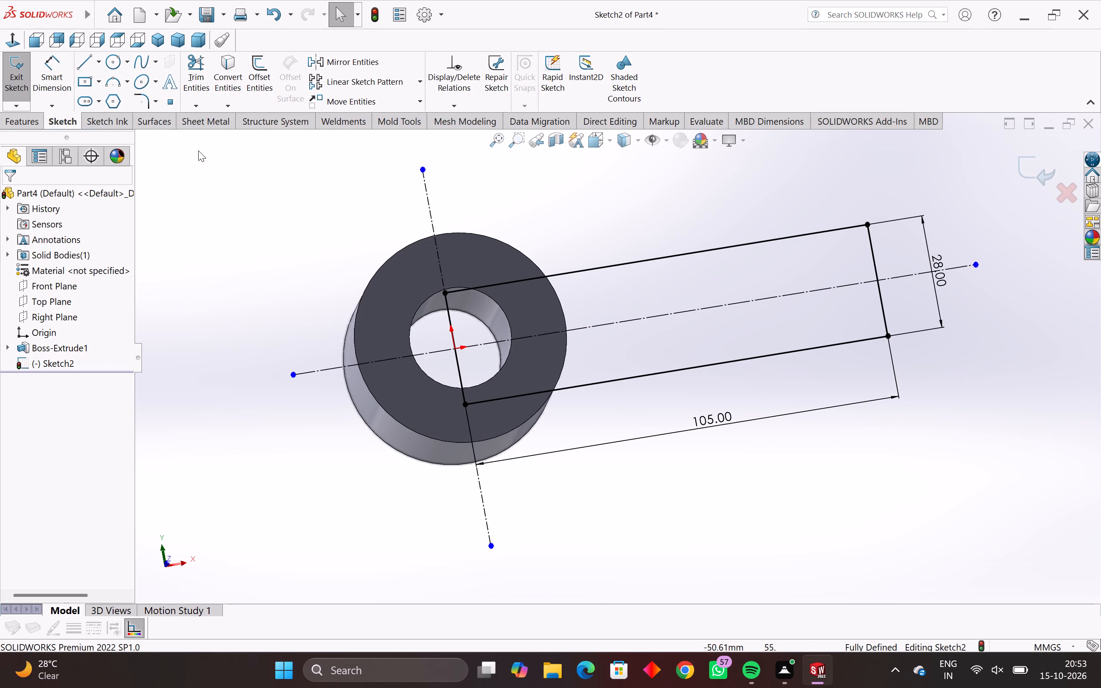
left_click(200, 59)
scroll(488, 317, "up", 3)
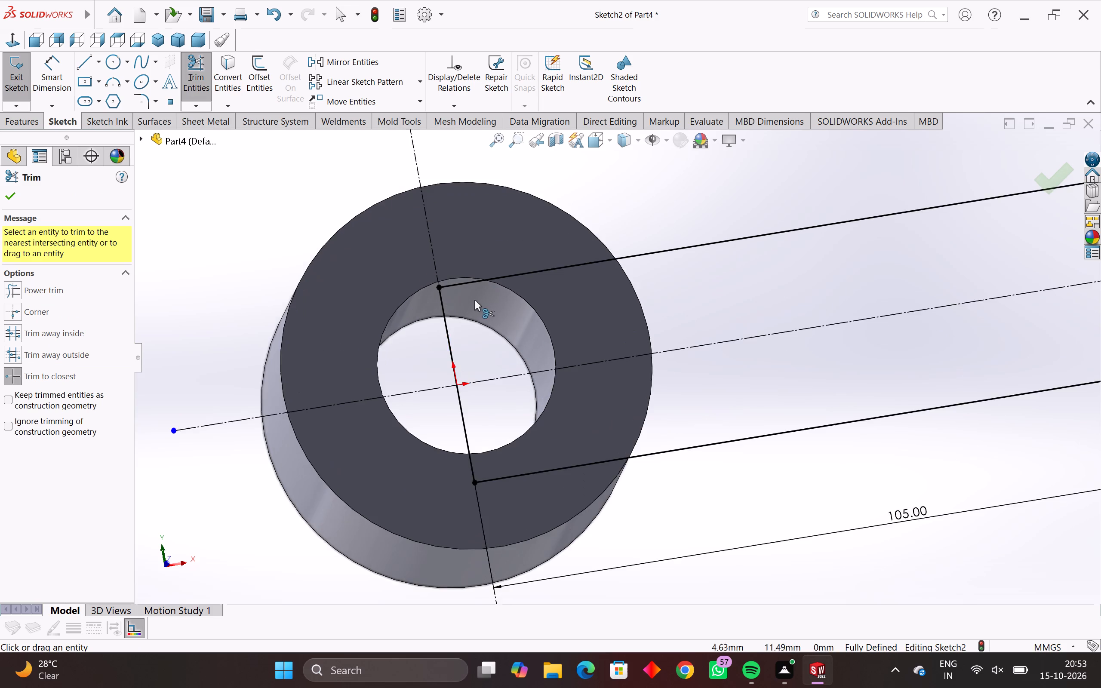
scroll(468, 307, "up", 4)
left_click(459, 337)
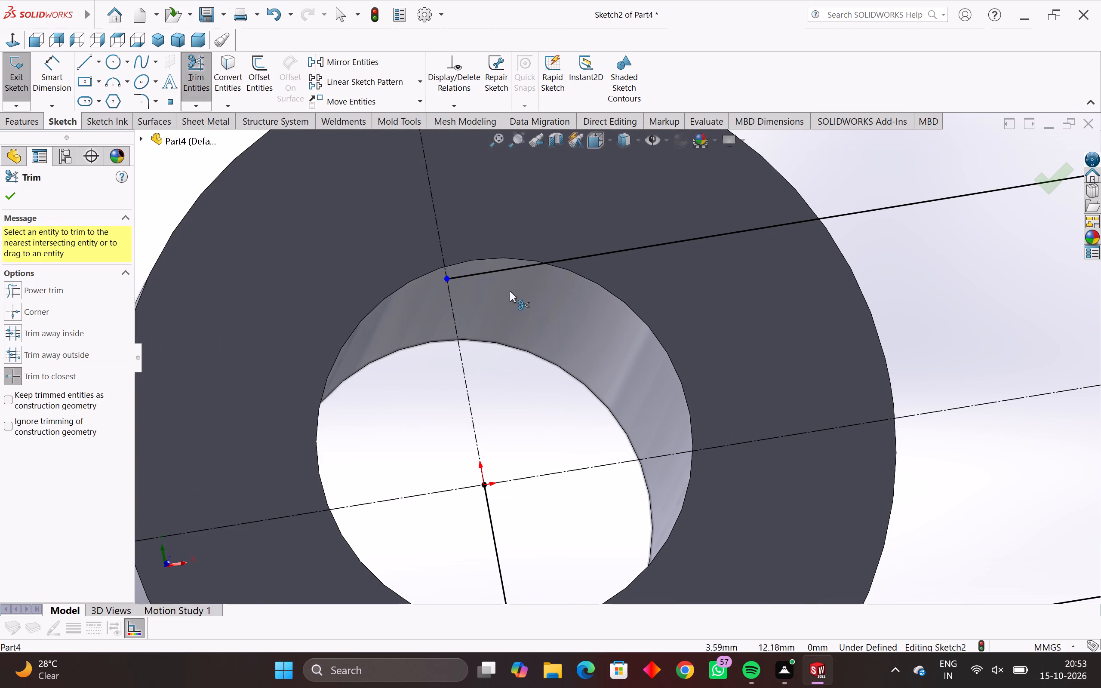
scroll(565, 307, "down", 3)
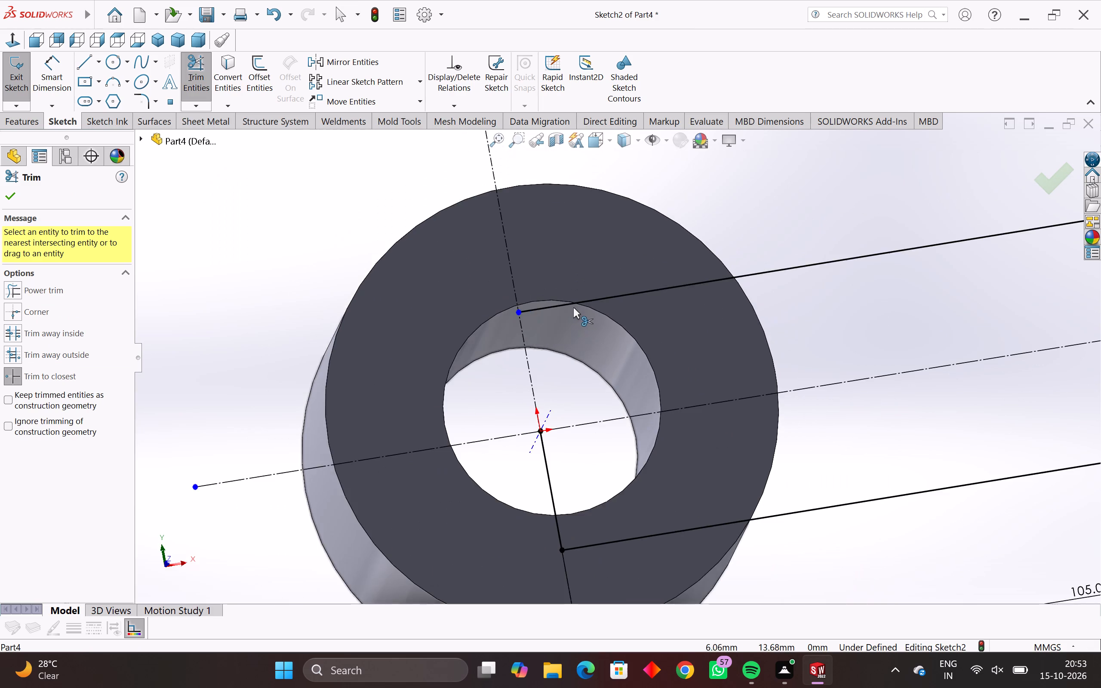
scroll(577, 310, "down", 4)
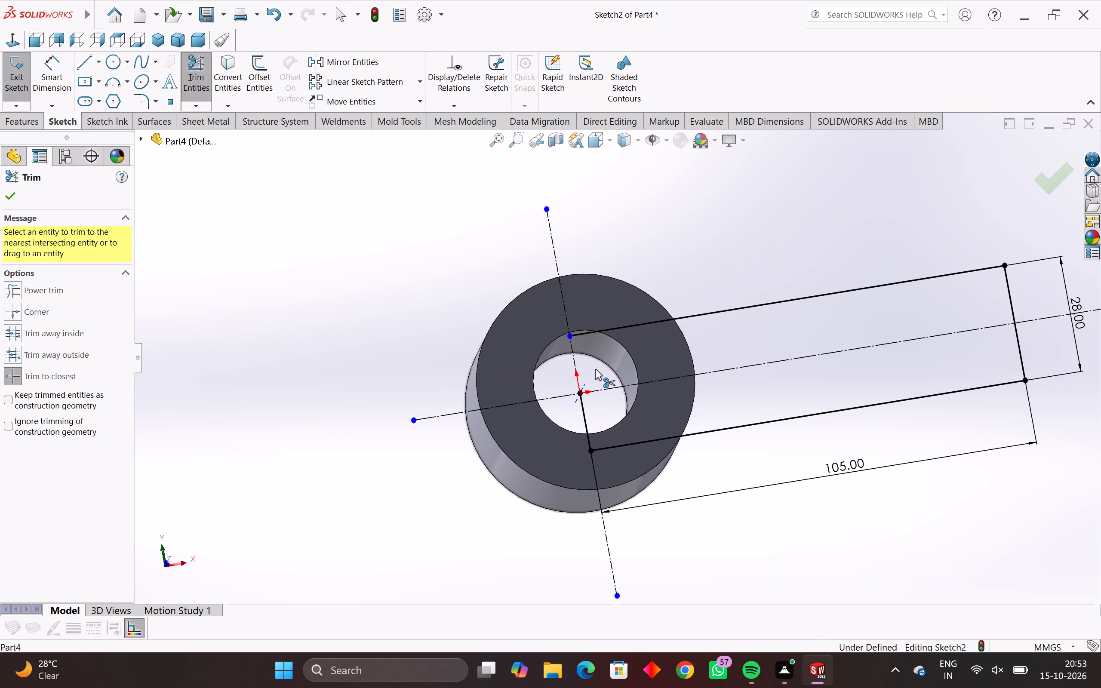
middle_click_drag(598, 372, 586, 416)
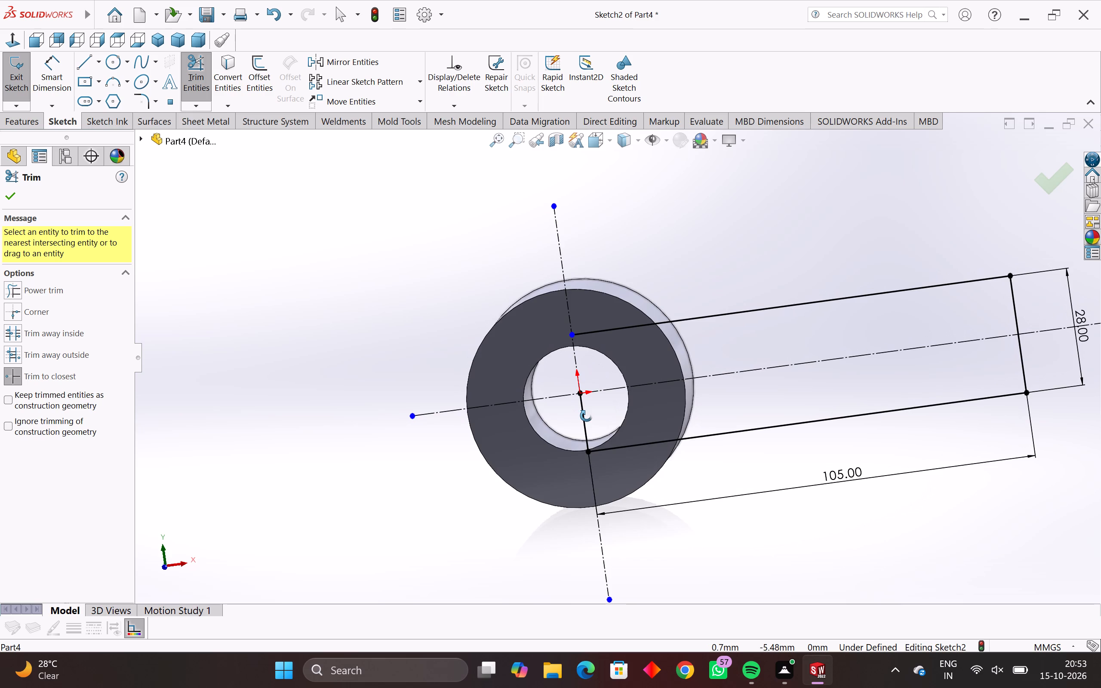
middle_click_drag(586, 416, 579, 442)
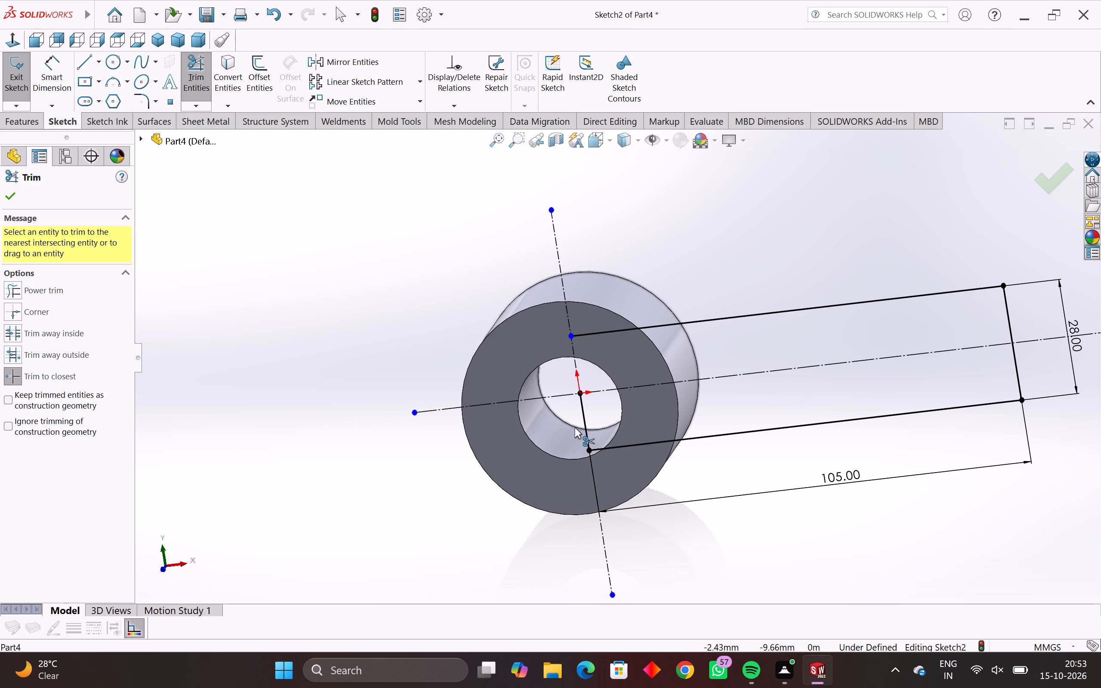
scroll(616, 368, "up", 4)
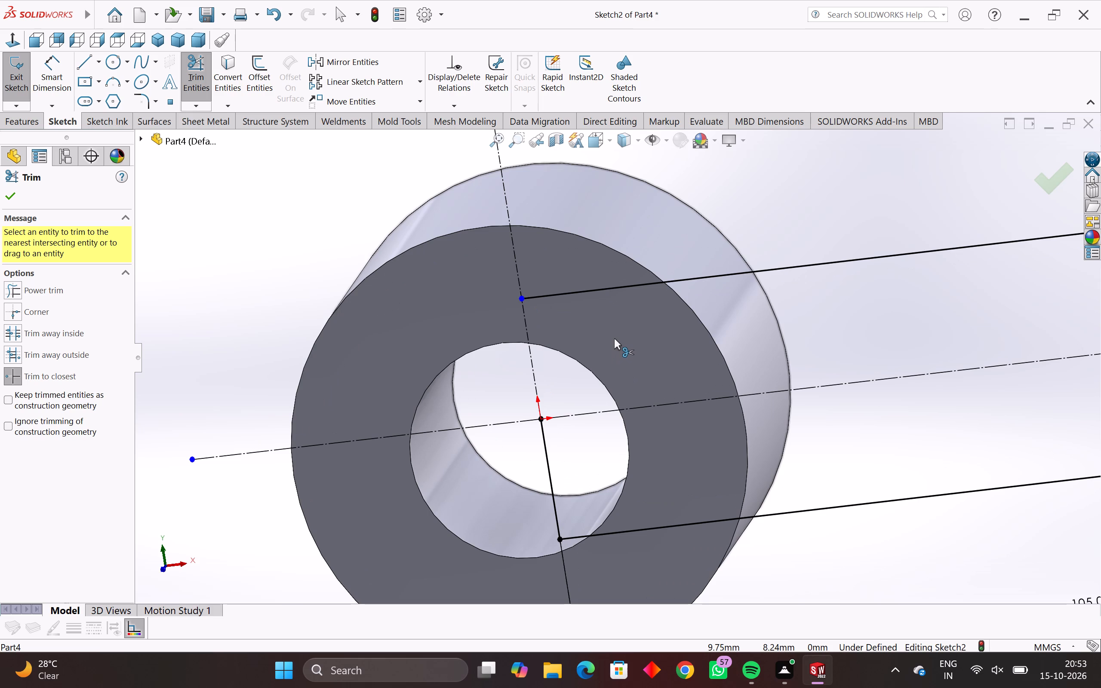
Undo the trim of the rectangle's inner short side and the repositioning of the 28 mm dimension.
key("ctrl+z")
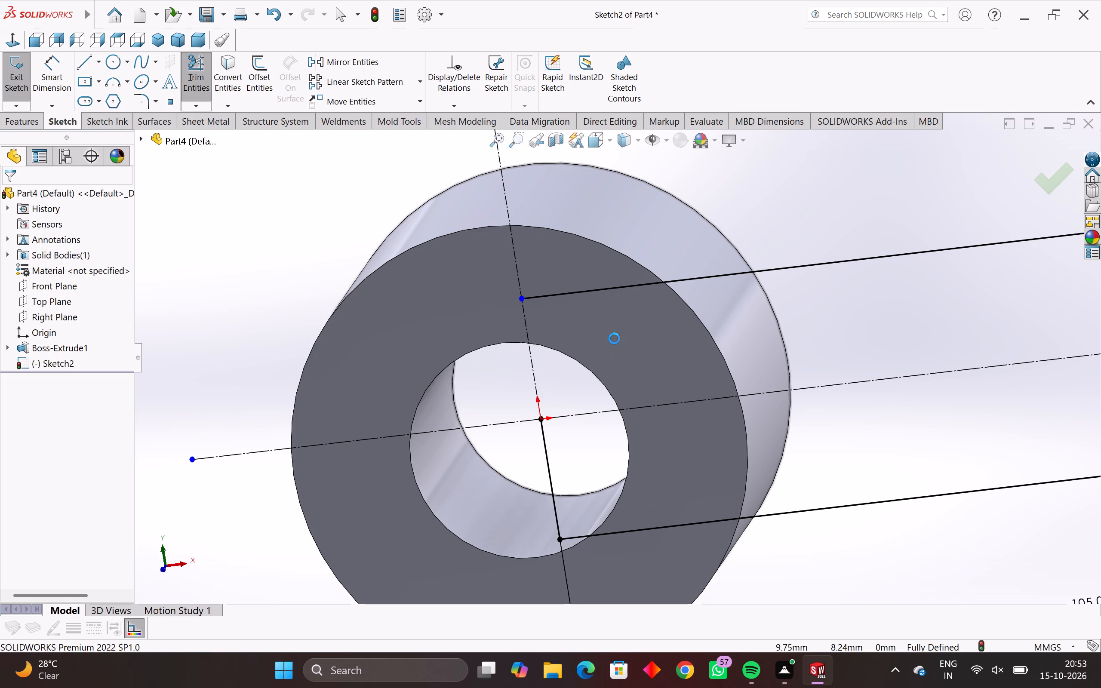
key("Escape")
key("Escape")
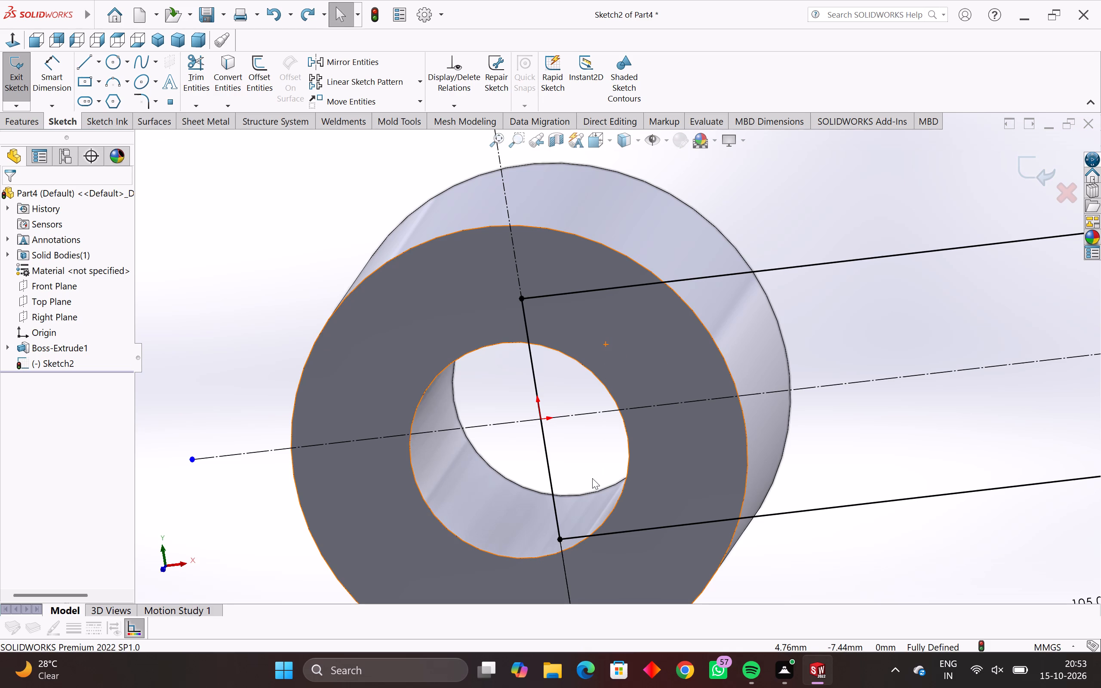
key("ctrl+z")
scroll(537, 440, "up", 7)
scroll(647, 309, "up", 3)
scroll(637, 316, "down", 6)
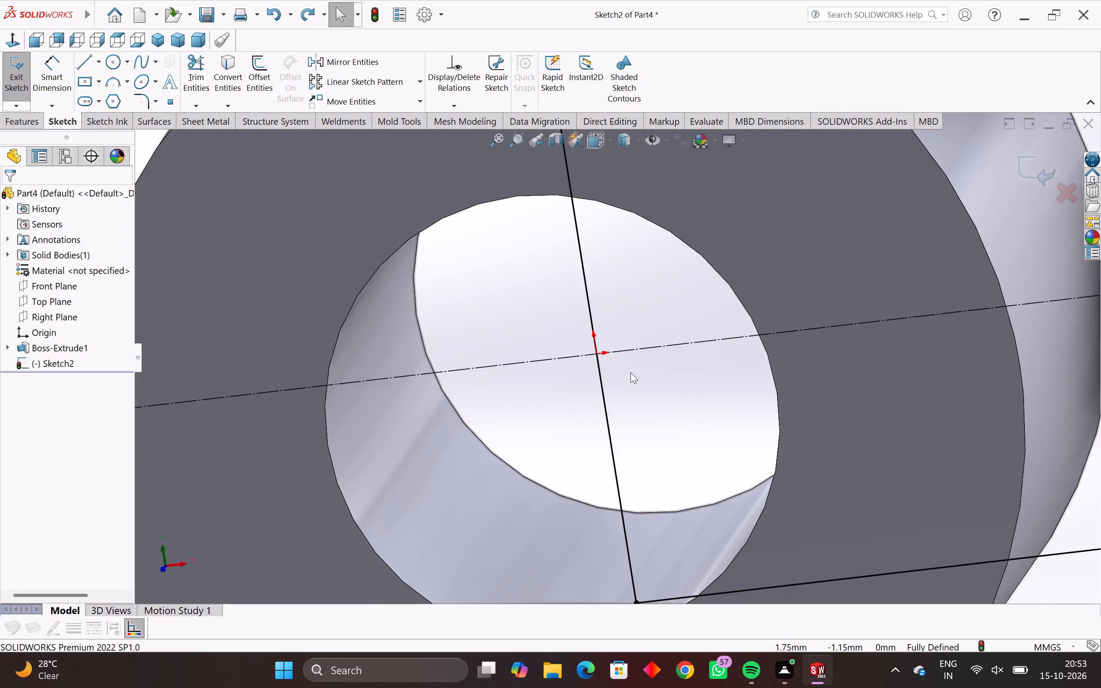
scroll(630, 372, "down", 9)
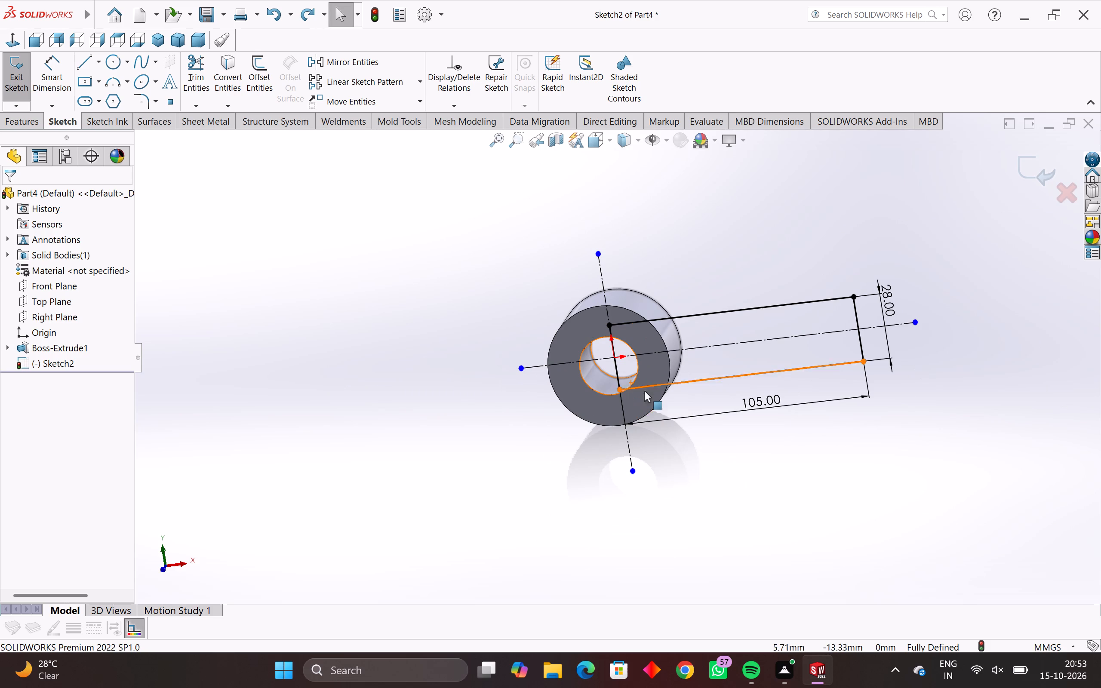
Convert the hub's ring-shaped end face into the arm sketch with Convert Entities.
middle_click_drag(656, 363, 597, 455)
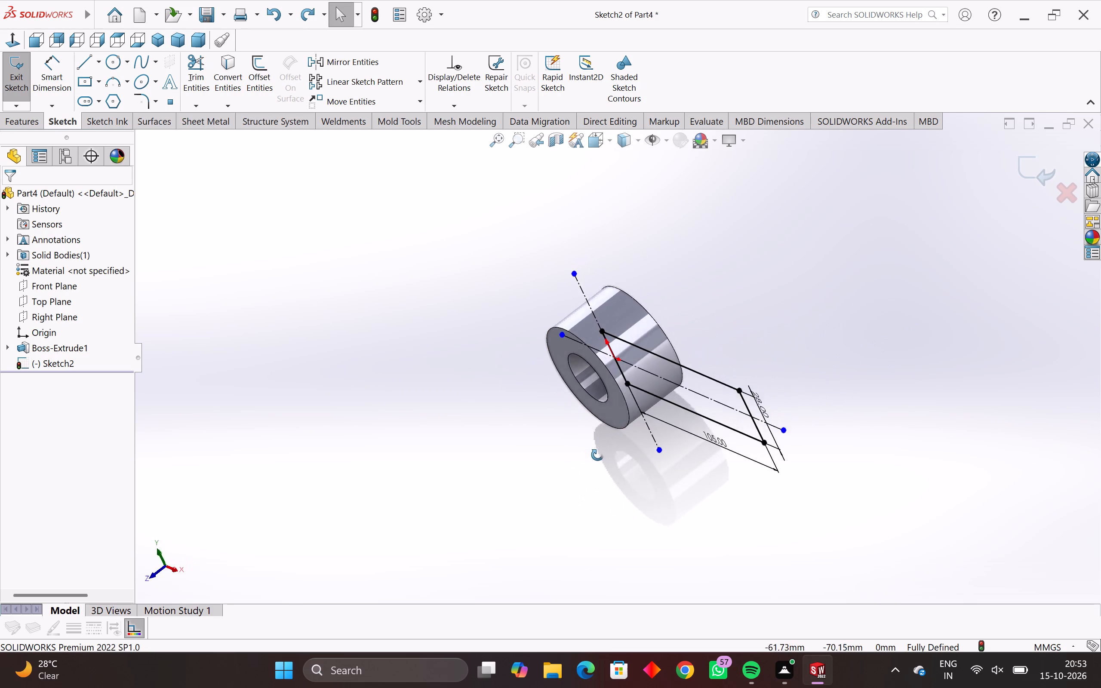
middle_click_drag(597, 455, 663, 427)
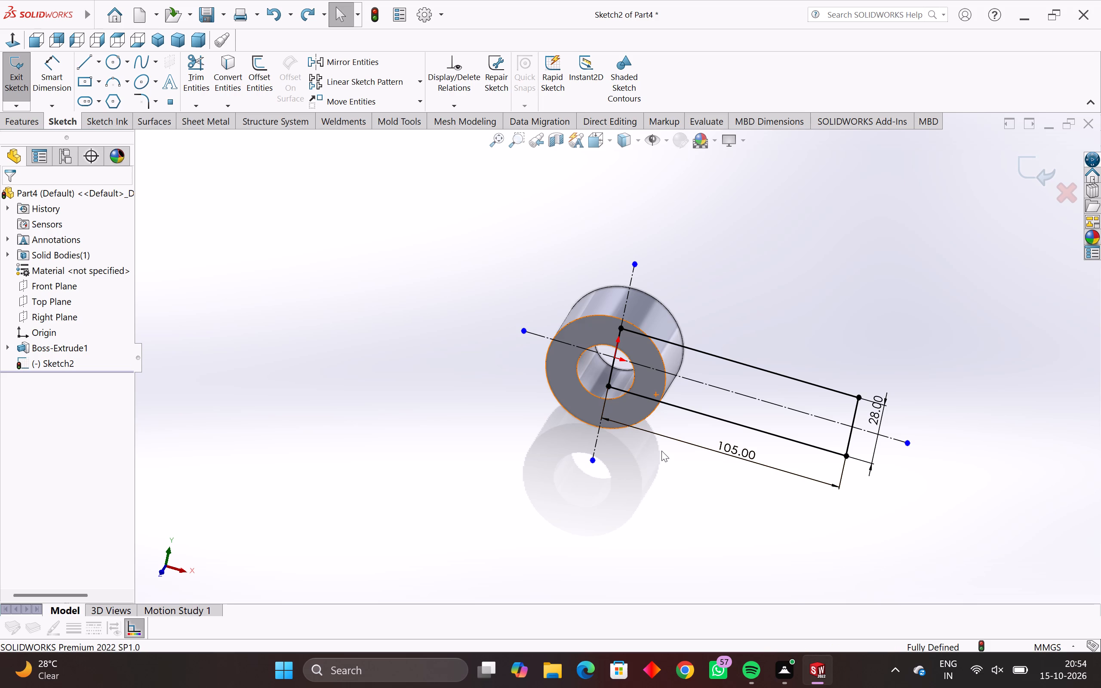
middle_click_drag(661, 450, 683, 531)
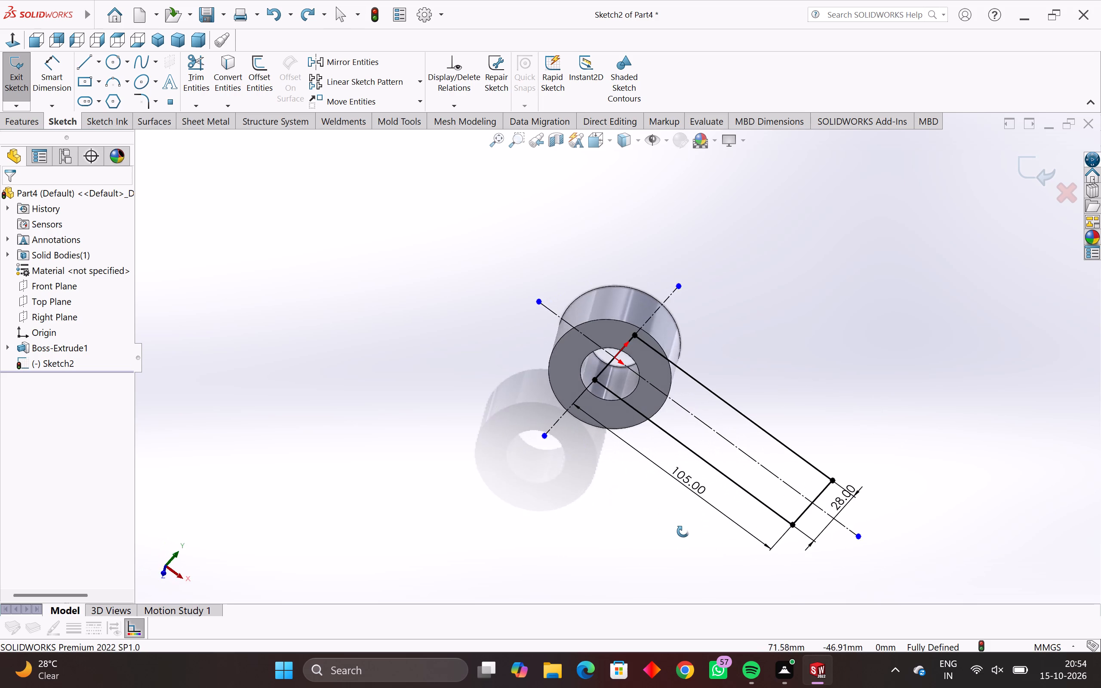
middle_click_drag(683, 531, 647, 501)
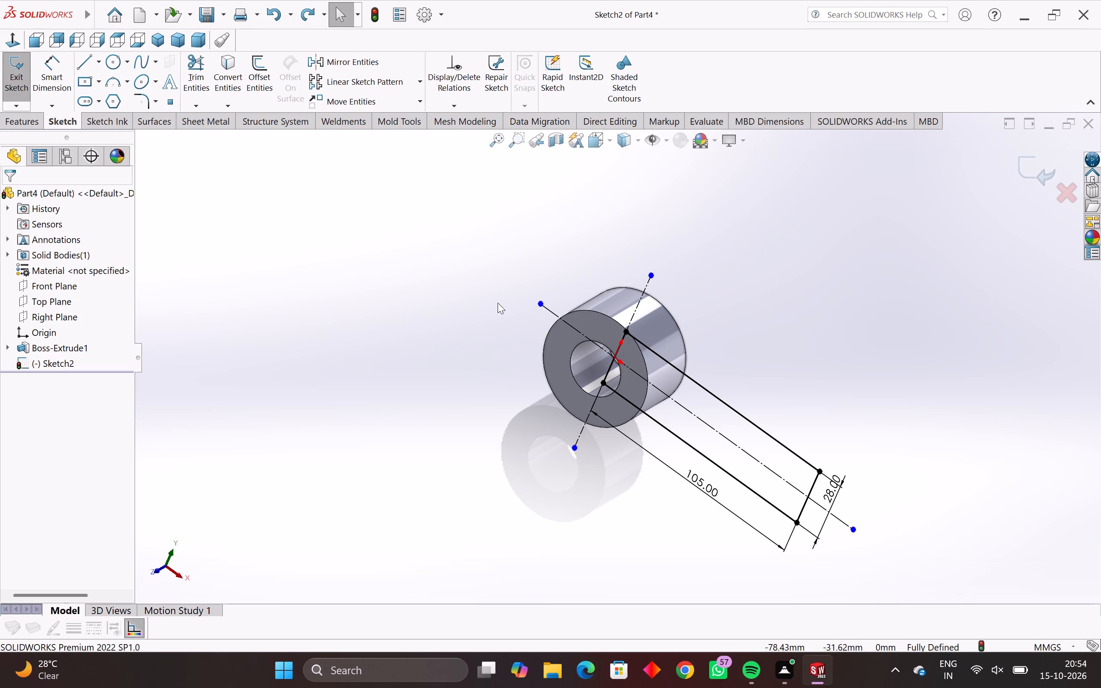
left_click(599, 329)
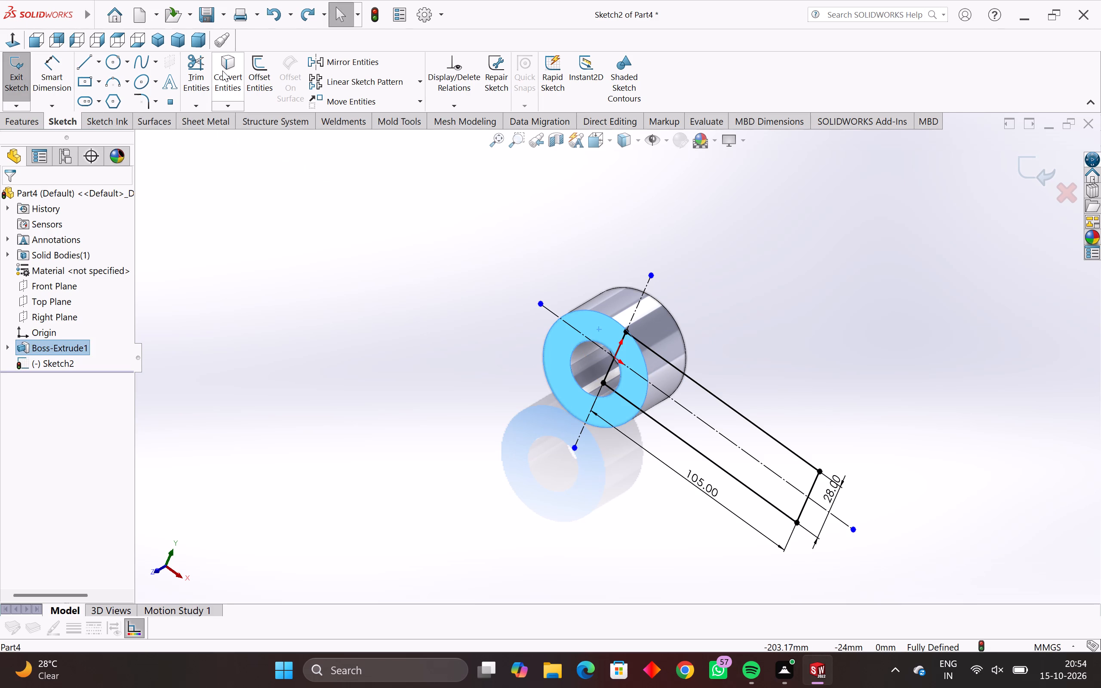
left_click(226, 67)
Trim to closest the upper long side inside the hub circle, the inner short side's upper half and the vertical construction line below the rectangle.
middle_click_drag(353, 197, 300, 204)
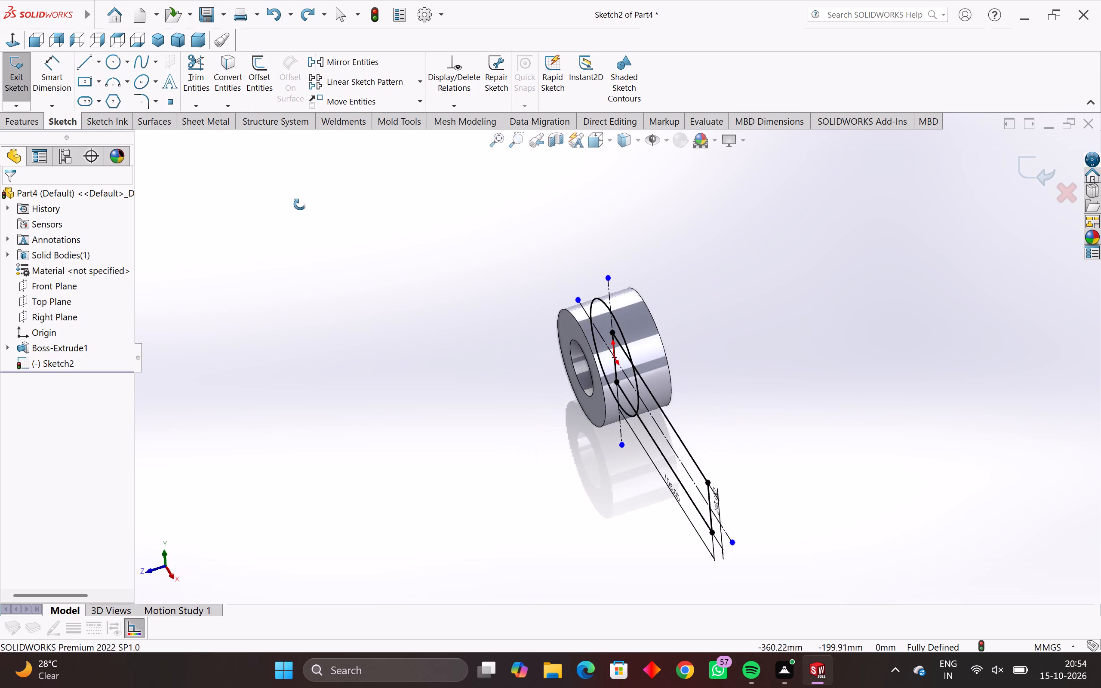
middle_click_drag(300, 204, 382, 153)
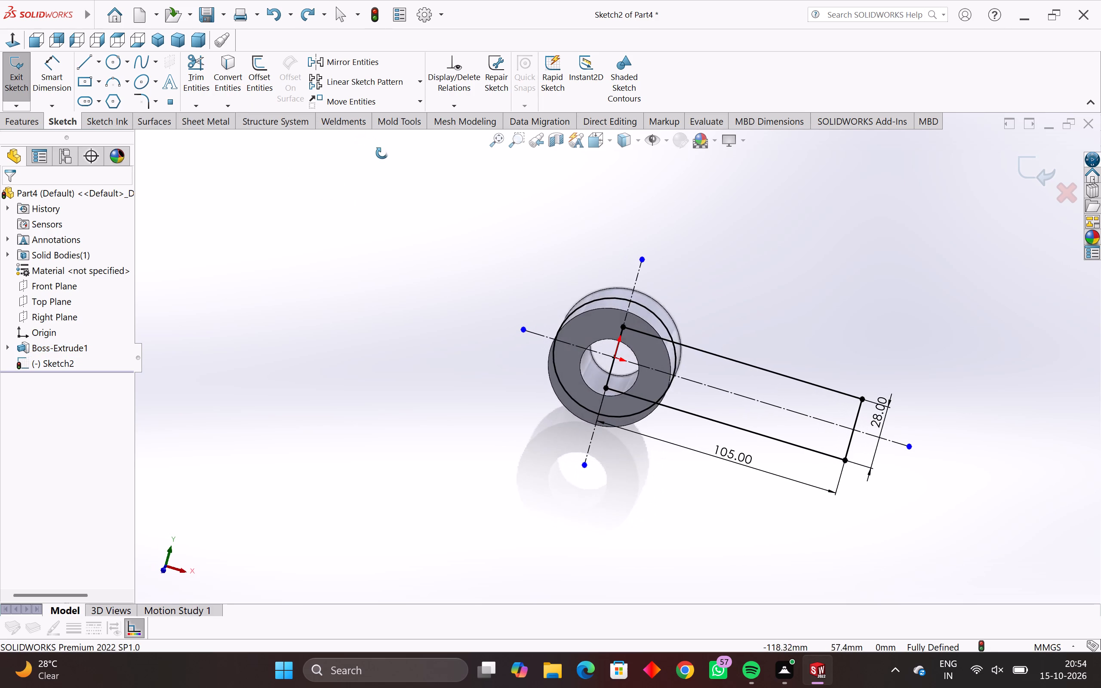
middle_click_drag(382, 153, 362, 120)
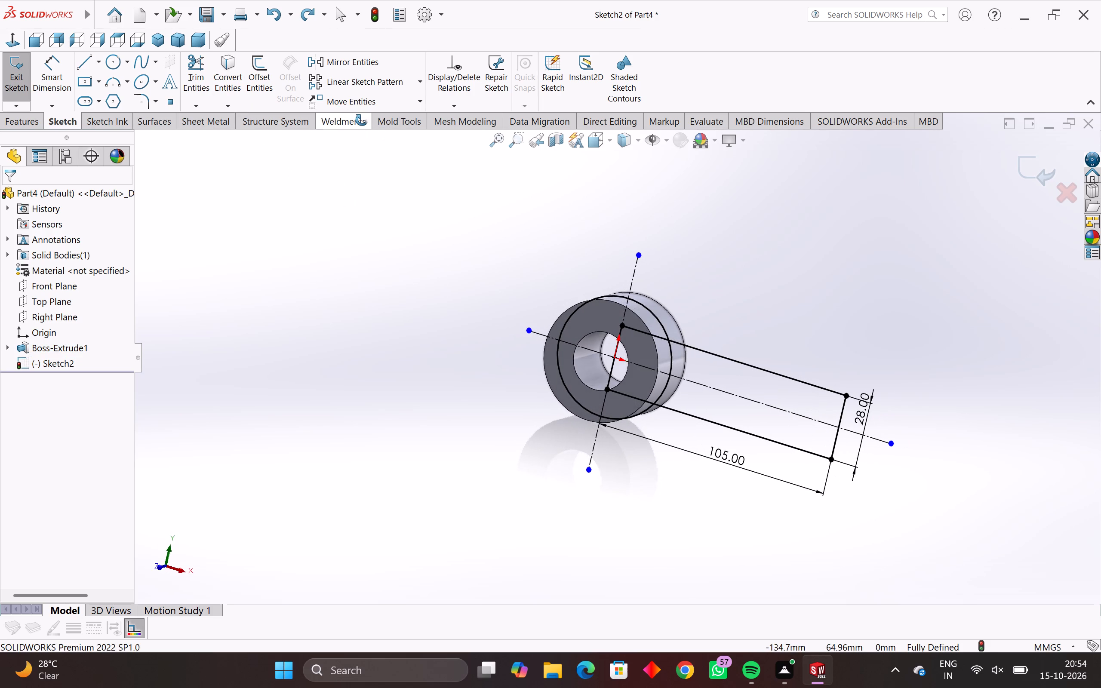
middle_click_drag(362, 120, 344, 111)
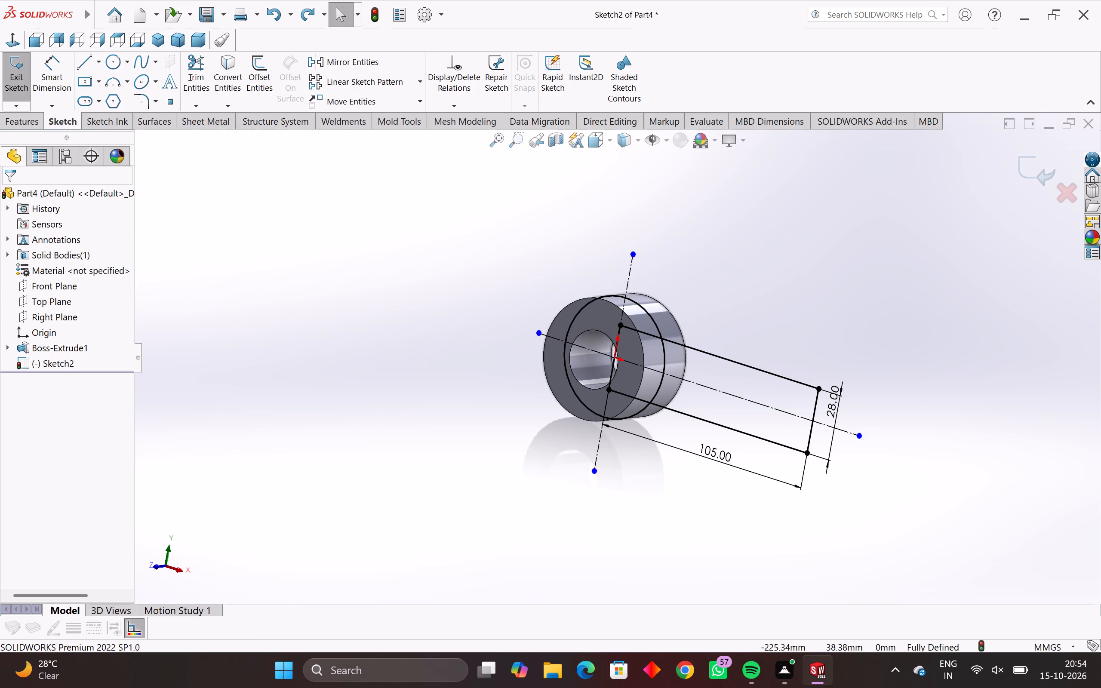
scroll(642, 343, "up", 3)
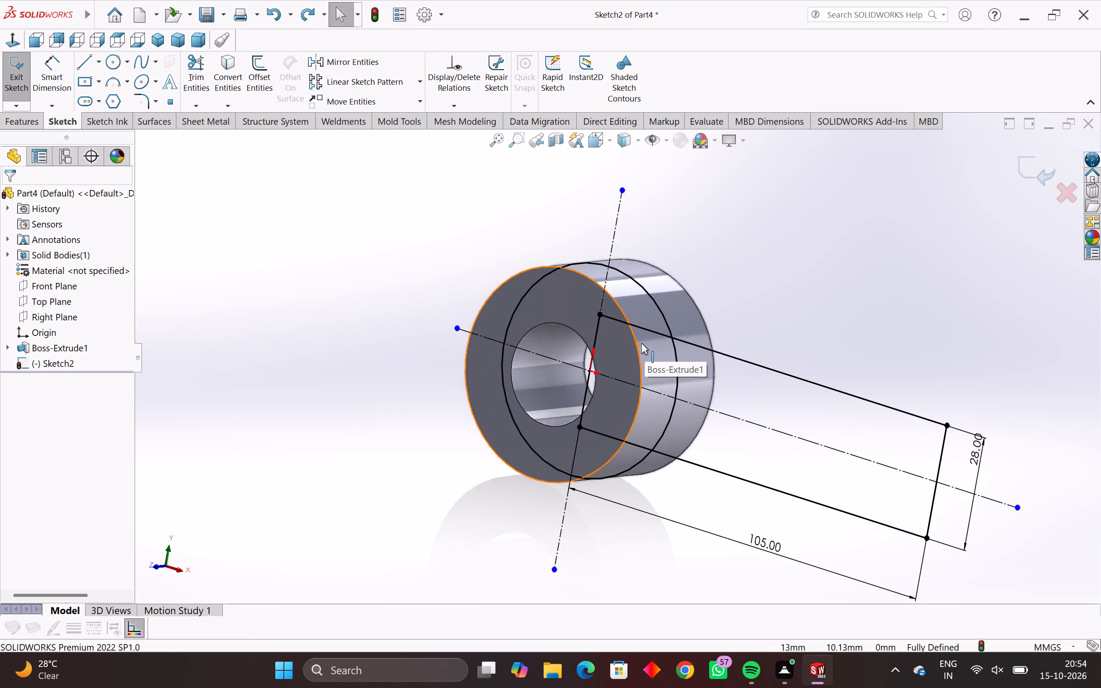
scroll(641, 343, "up", 4)
scroll(641, 343, "down", 4)
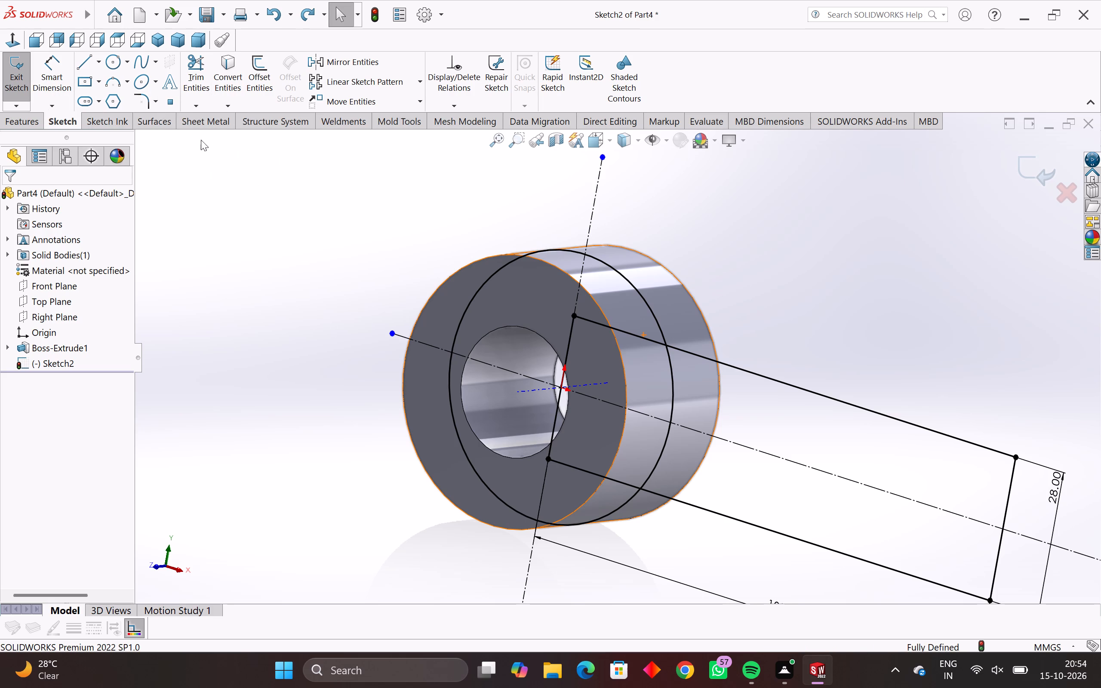
left_click(190, 63)
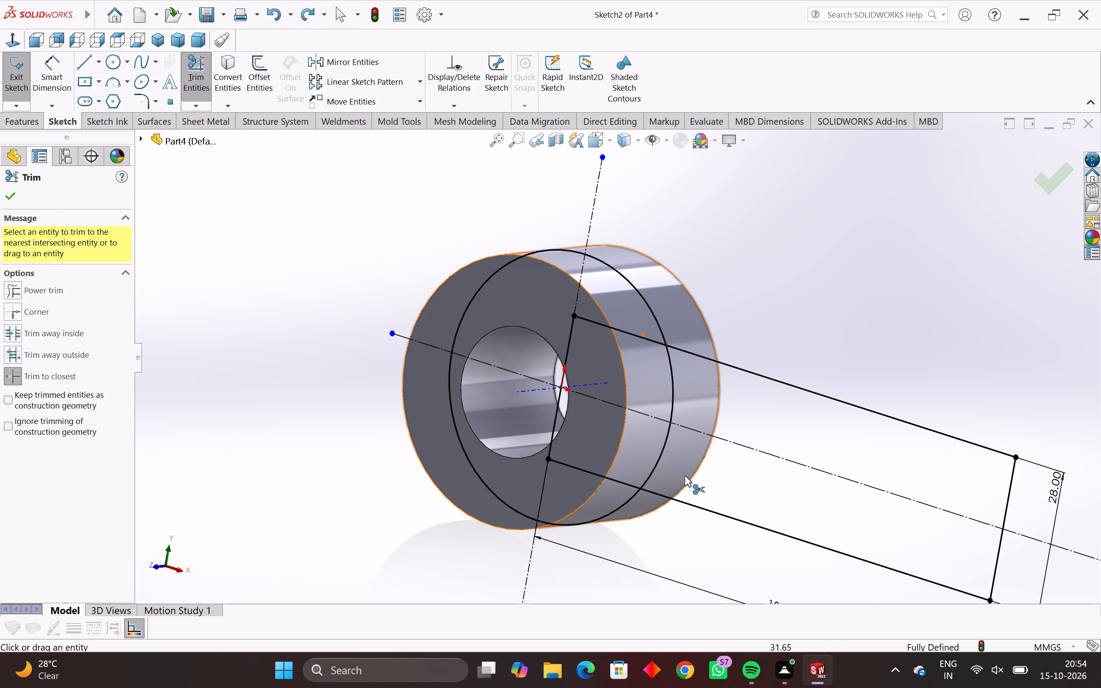
middle_click_drag(696, 478, 756, 483)
scroll(600, 347, "up", 4)
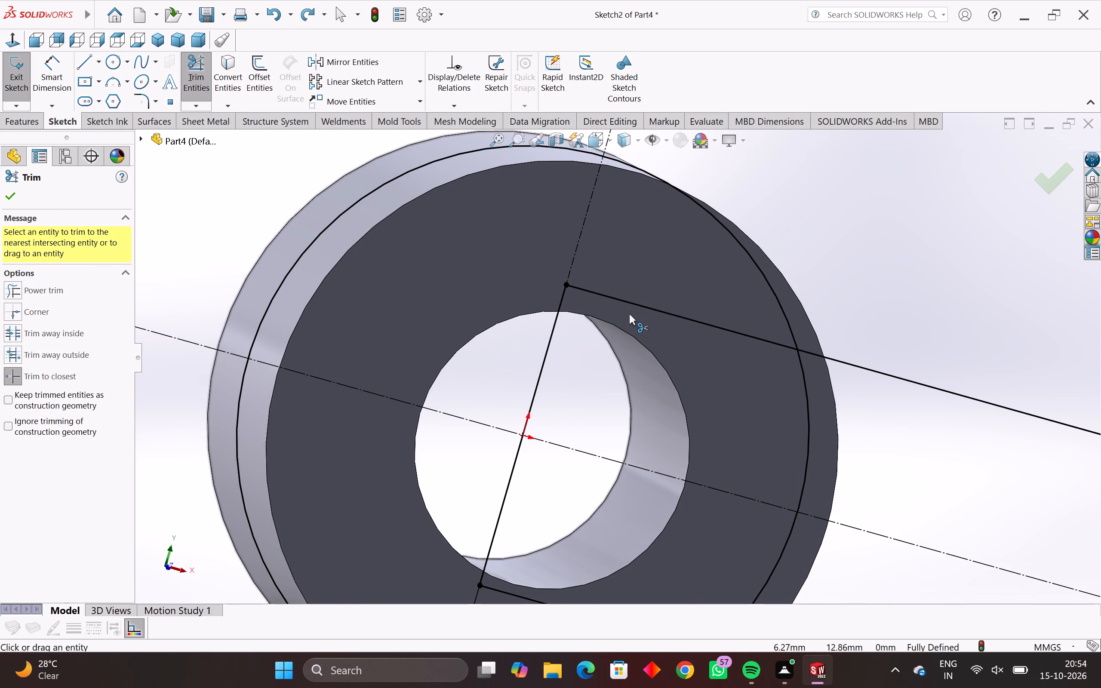
left_click(634, 303)
left_click(555, 317)
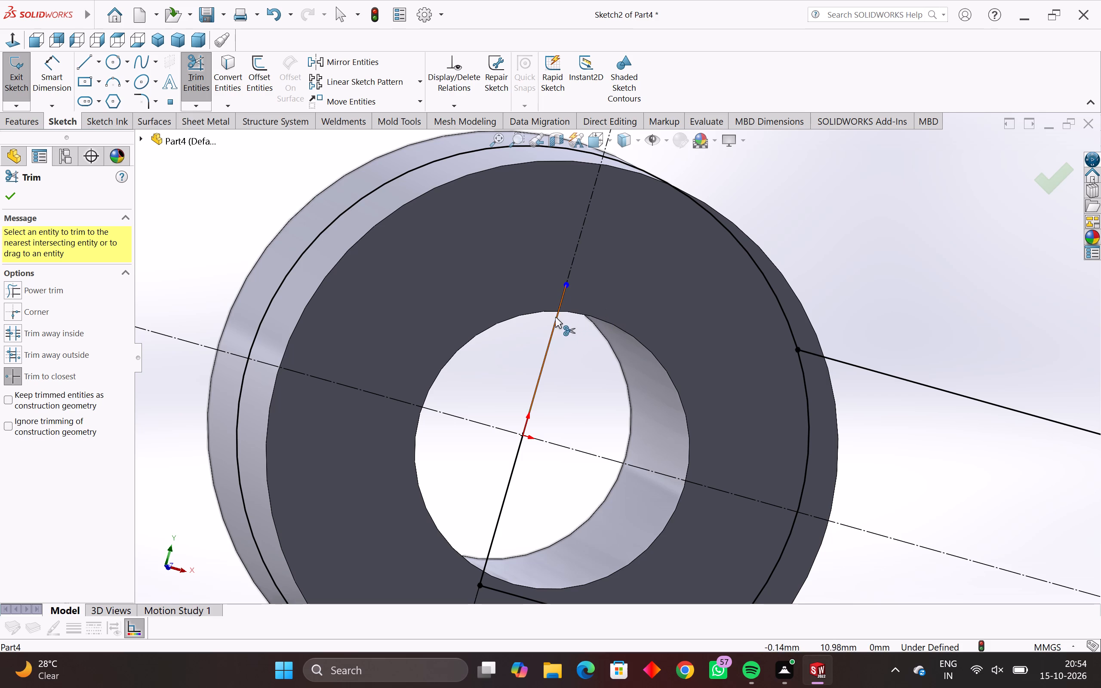
scroll(583, 423, "down", 4)
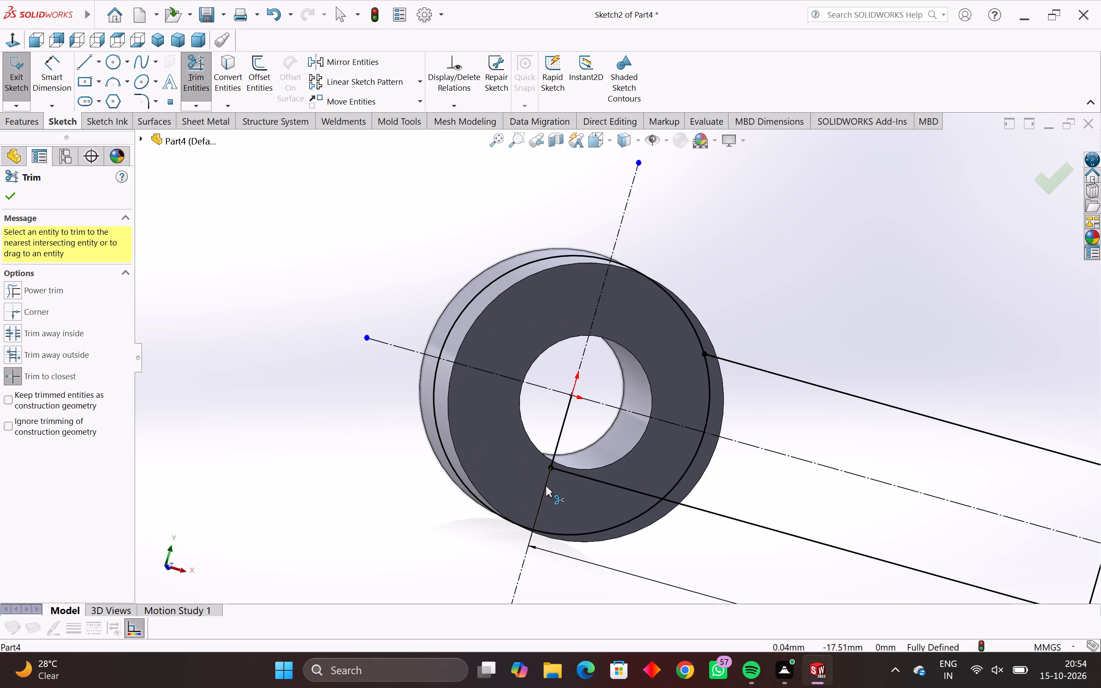
left_click(544, 485)
Trim the rectangle's lower long side inside the hub circle and the circle's arc between the two long sides.
scroll(542, 499, "up", 9)
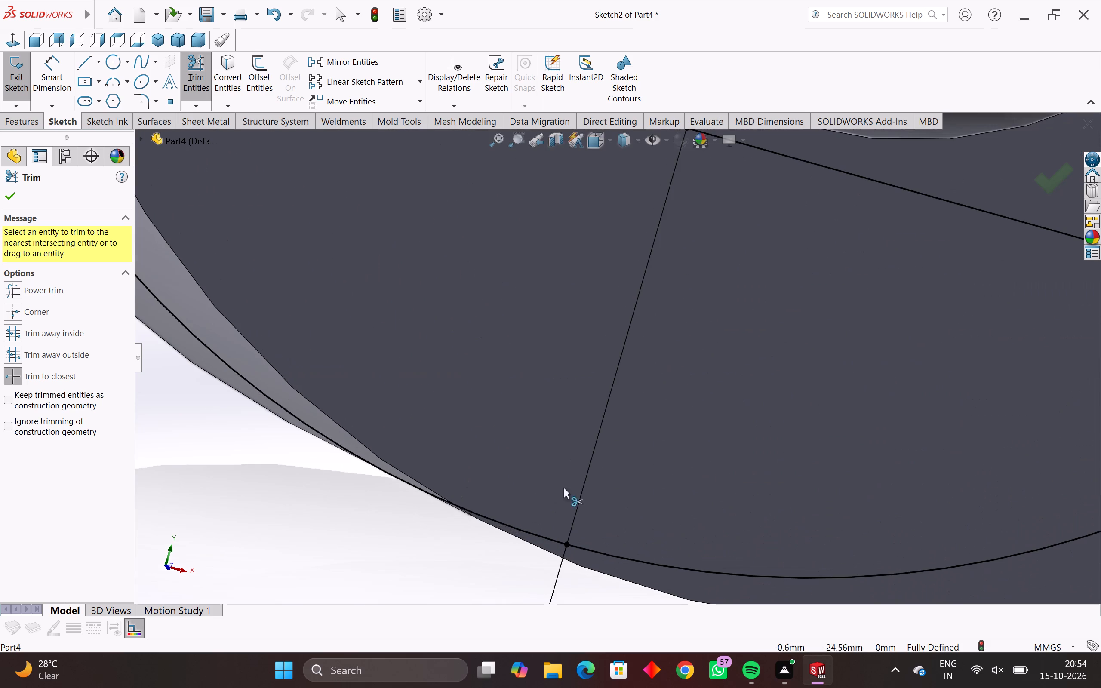
scroll(597, 464, "down", 10)
scroll(612, 428, "up", 4)
scroll(634, 386, "up", 4)
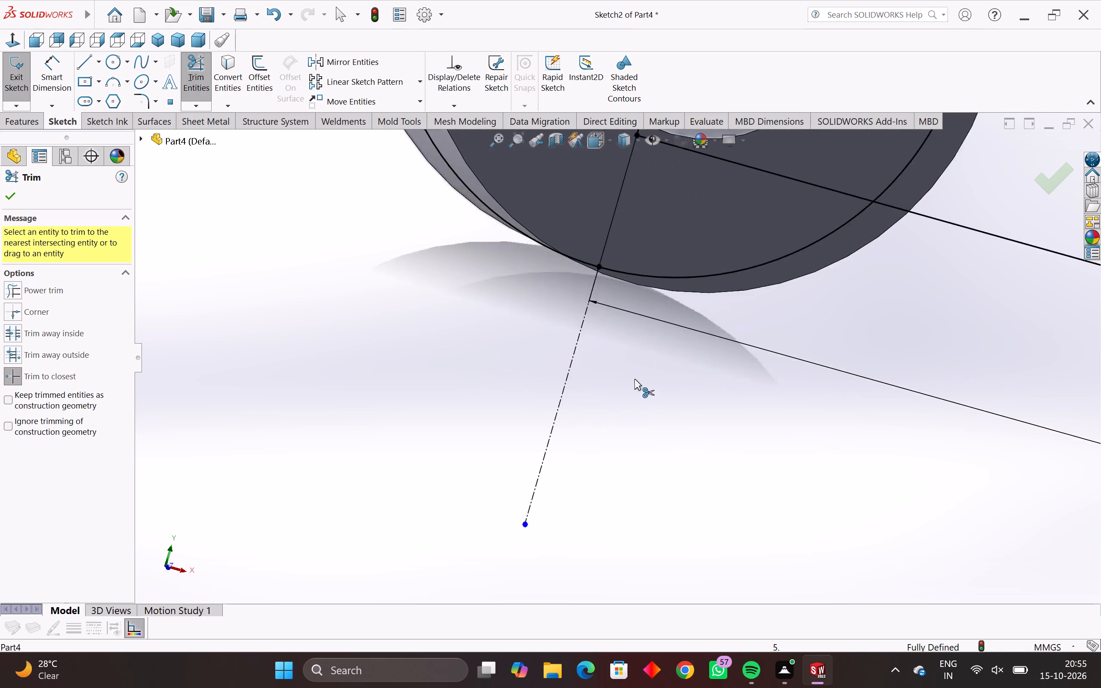
scroll(643, 350, "down", 6)
scroll(654, 292, "up", 4)
scroll(654, 292, "down", 5)
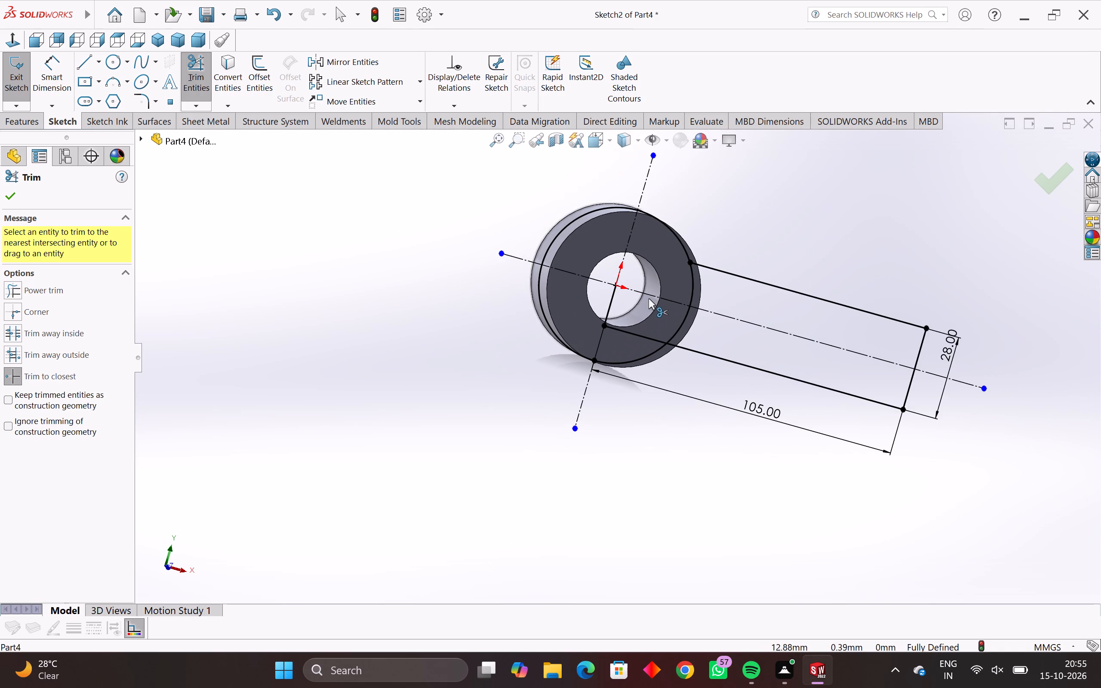
left_click(635, 332)
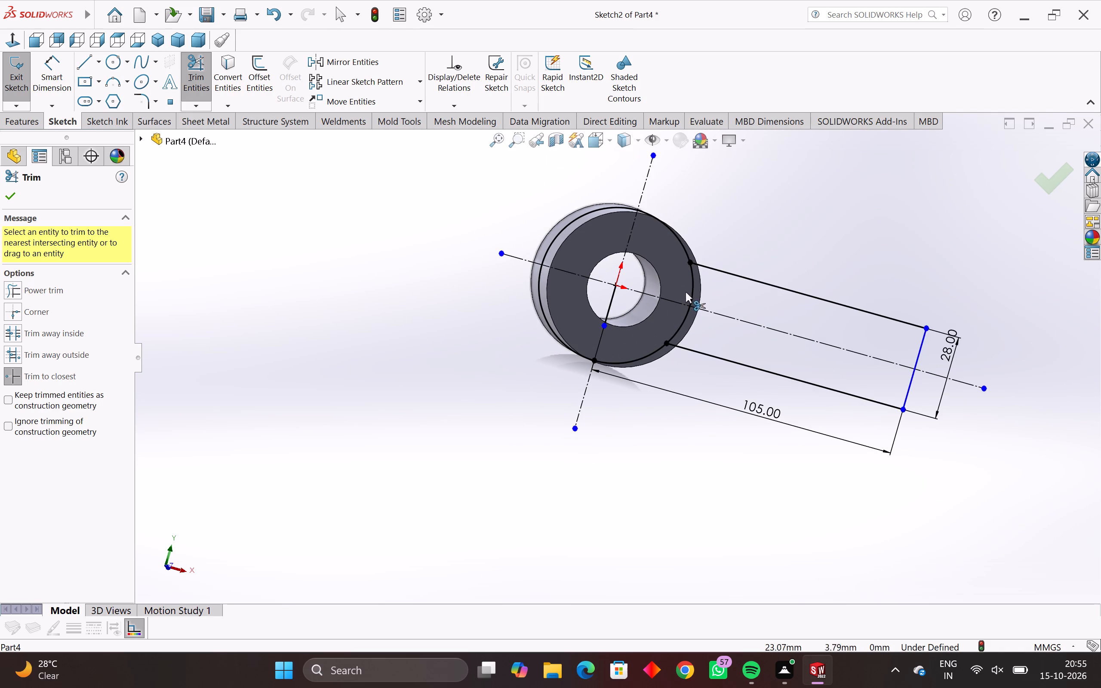
left_click(691, 288)
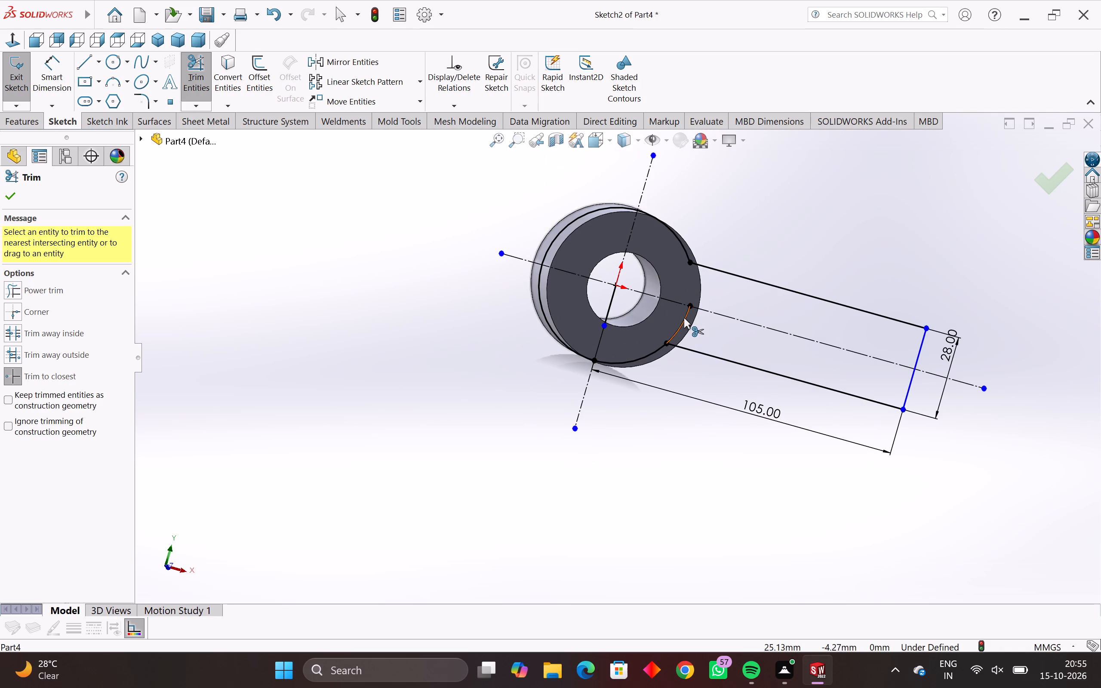
left_click(684, 318)
middle_click_drag(678, 320, 645, 335)
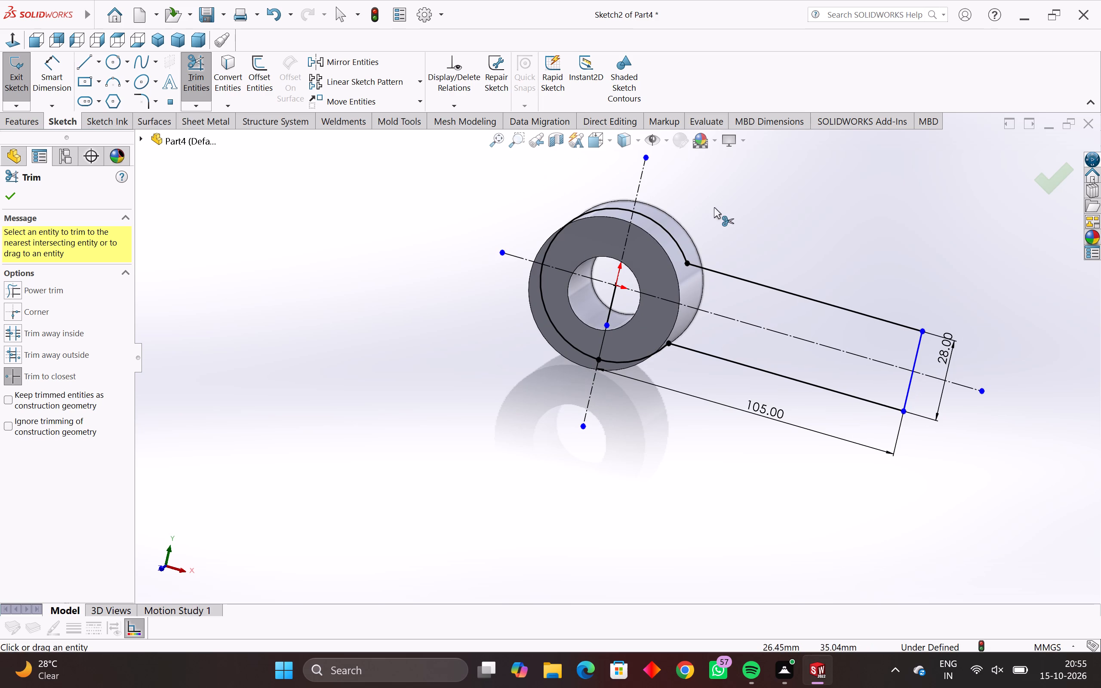
key("Escape")
key("Escape")
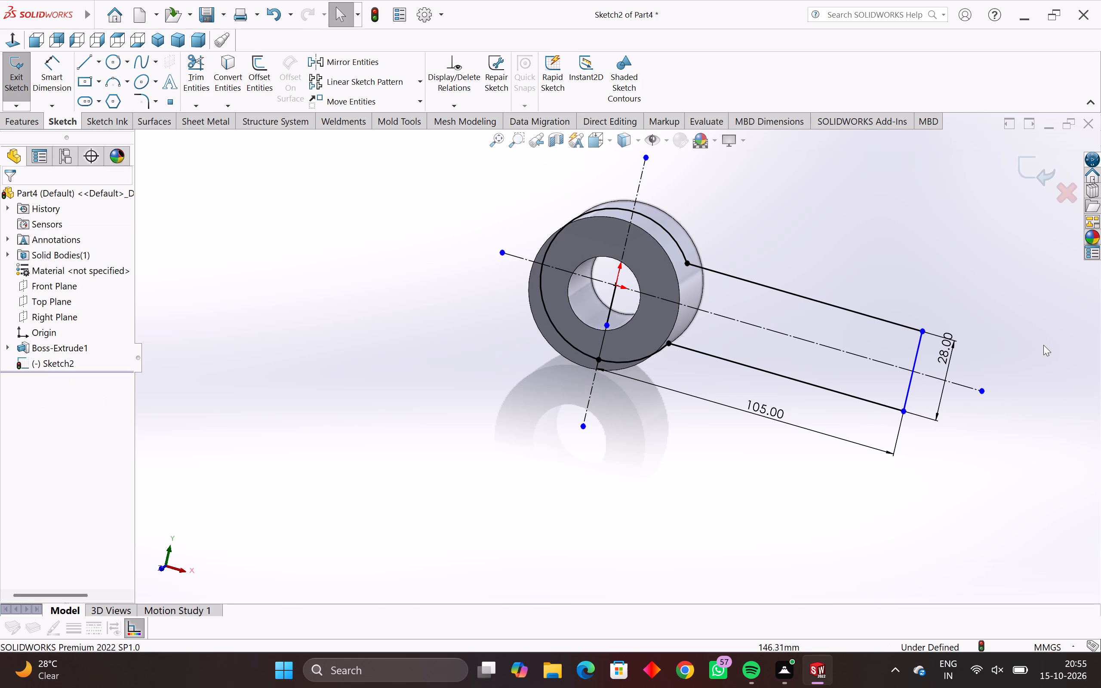
Fully define all the arm sketch's entities with Fully Define Sketch, applying both relations and dimensions.
left_click_drag(990, 278, 483, 461)
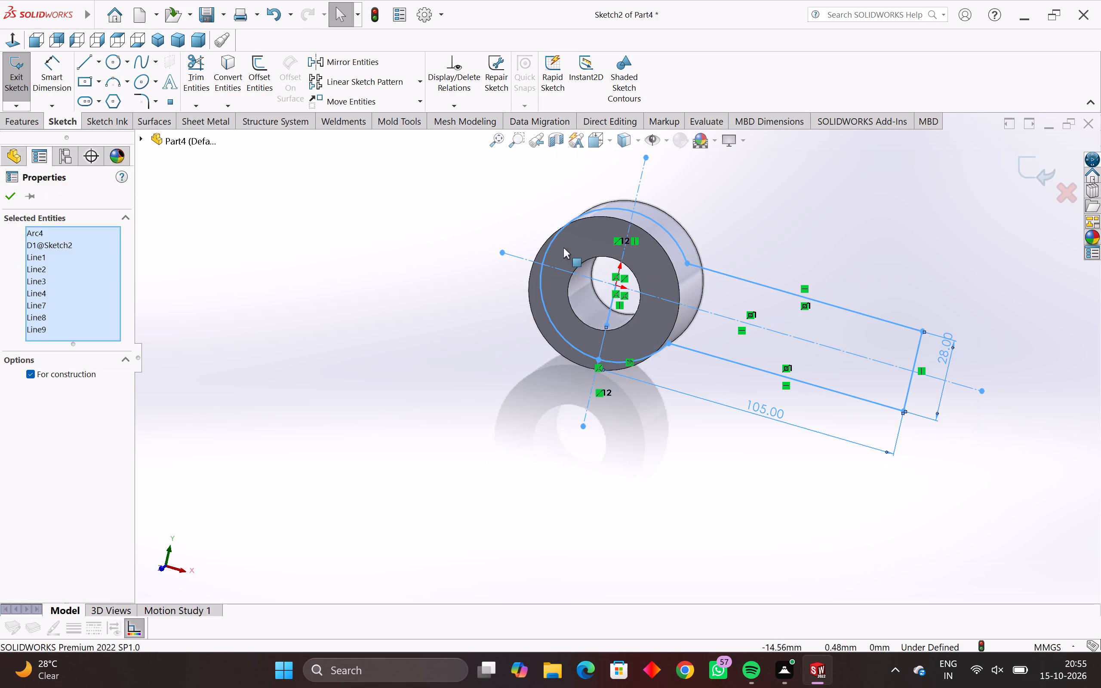
left_click(440, 109)
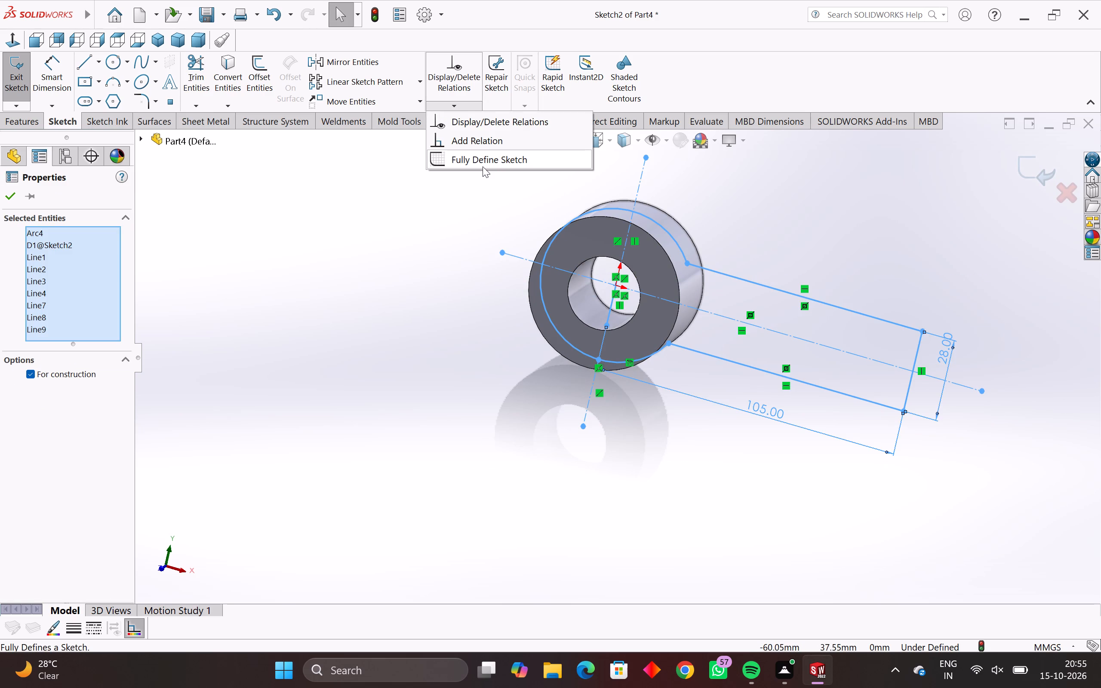
left_click(488, 161)
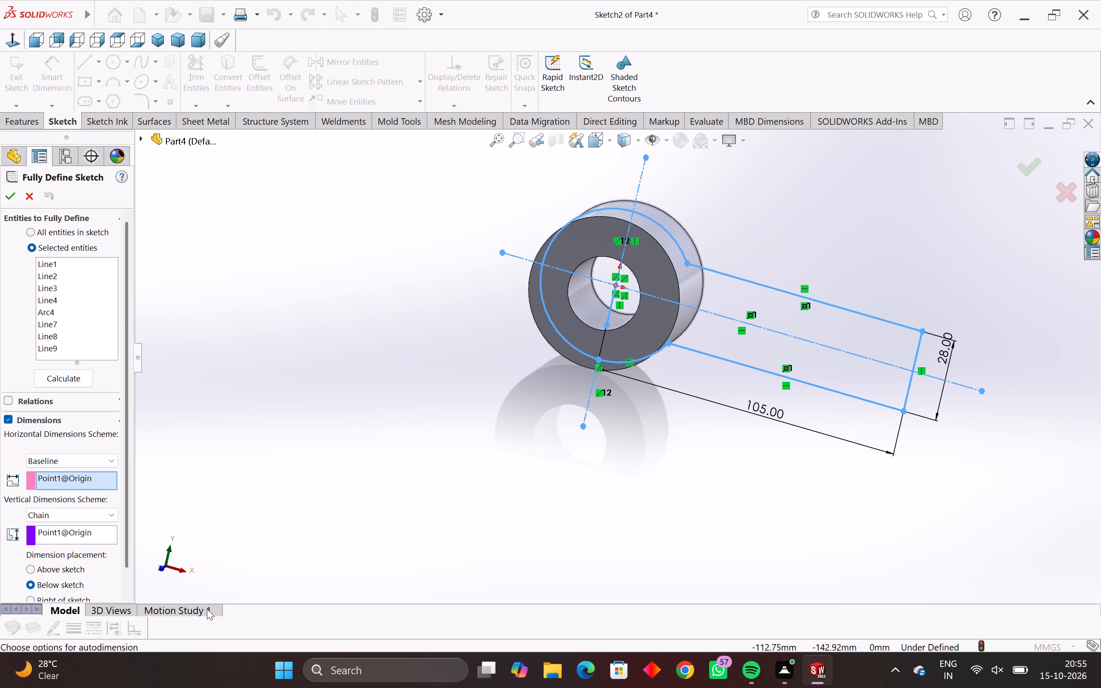
left_click(74, 382)
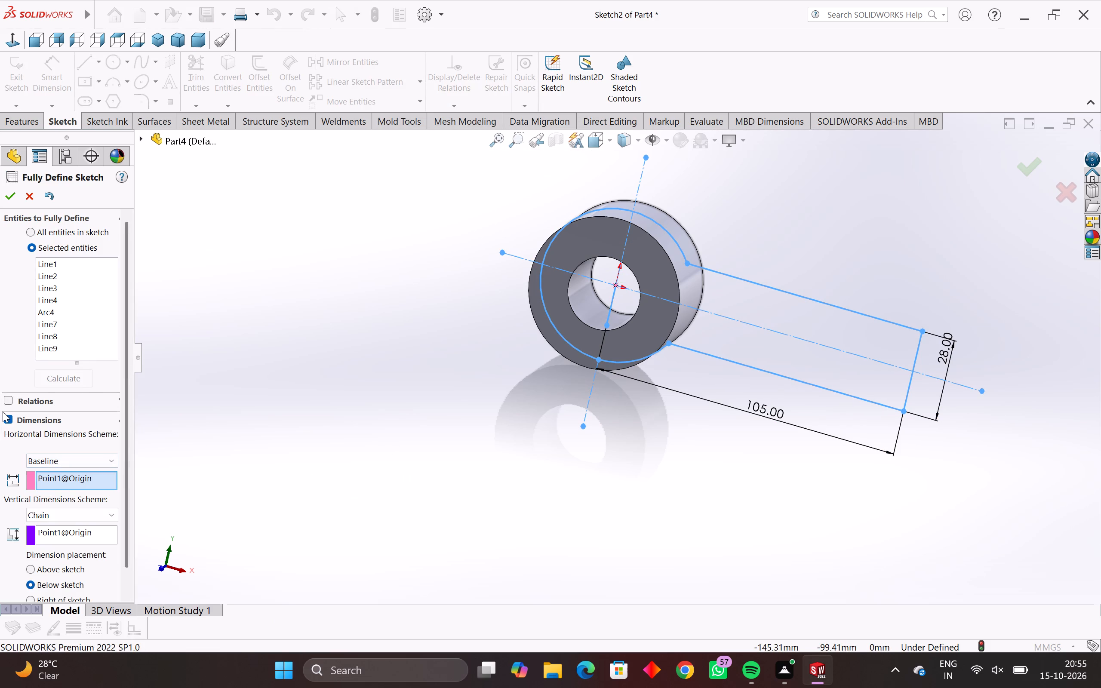
left_click(5, 398)
left_click(58, 383)
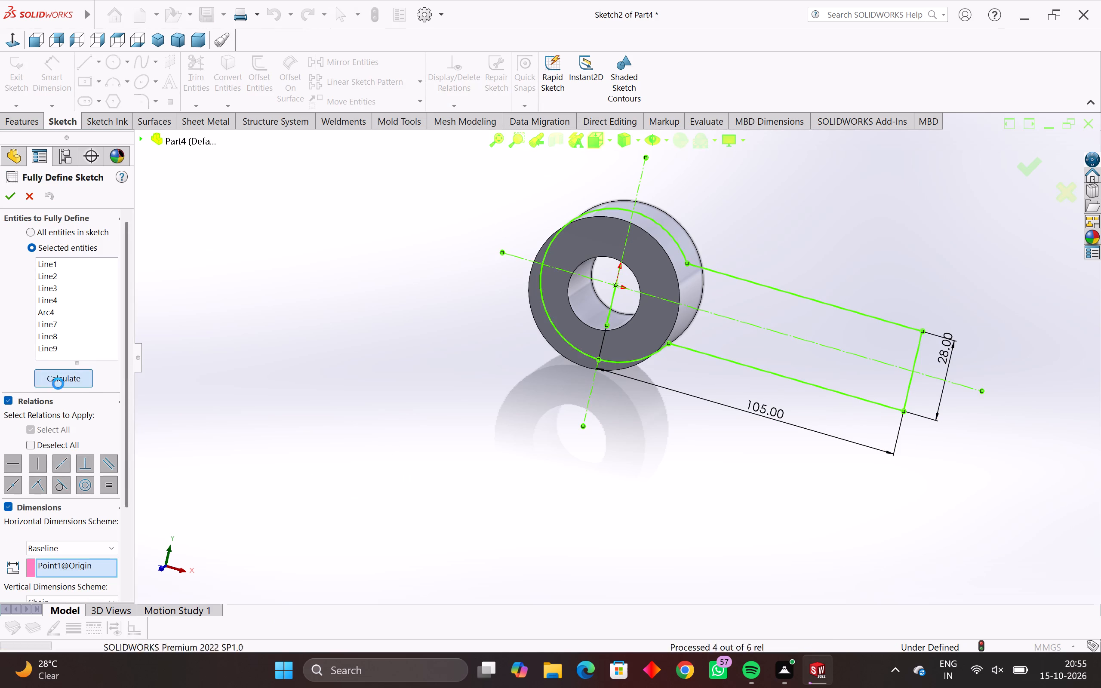
left_click(12, 191)
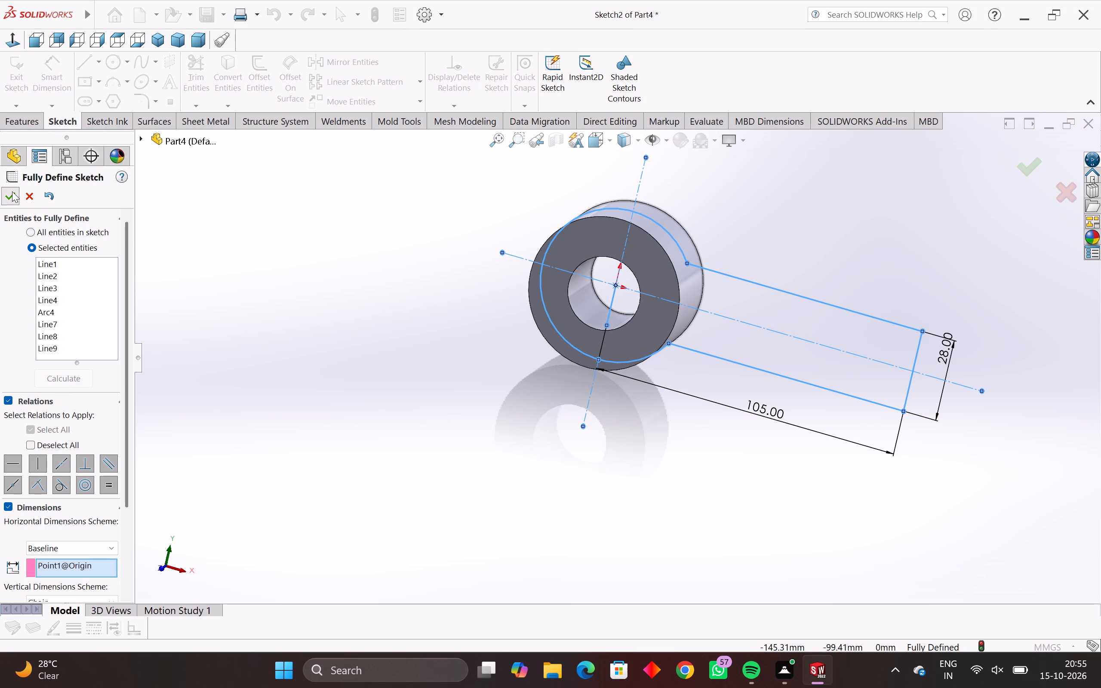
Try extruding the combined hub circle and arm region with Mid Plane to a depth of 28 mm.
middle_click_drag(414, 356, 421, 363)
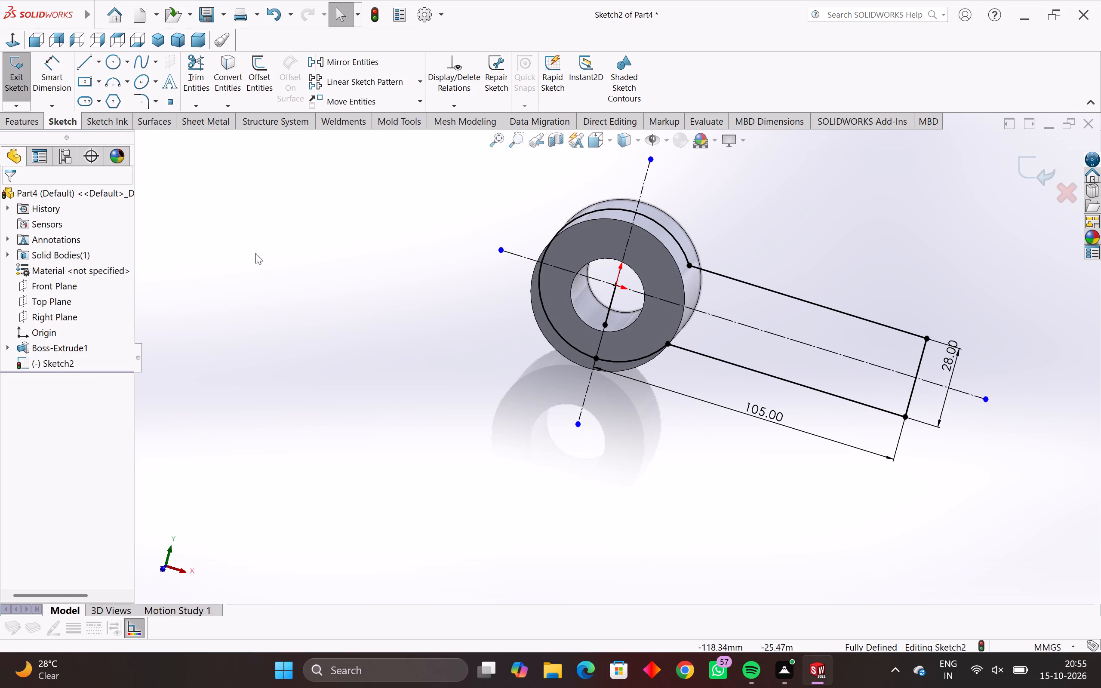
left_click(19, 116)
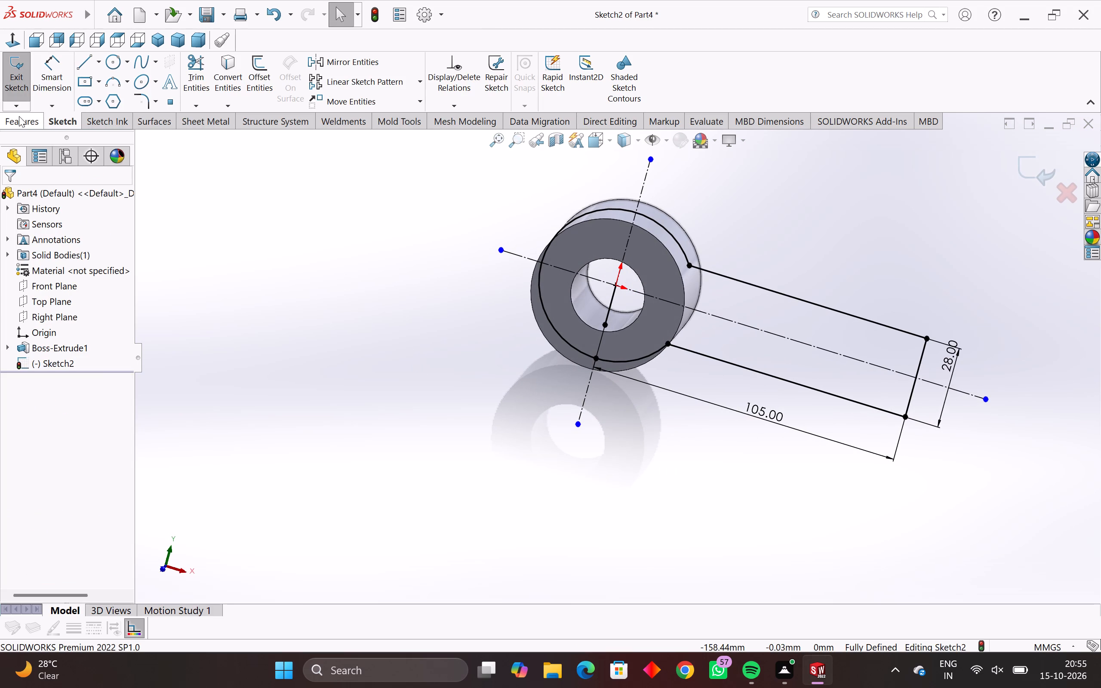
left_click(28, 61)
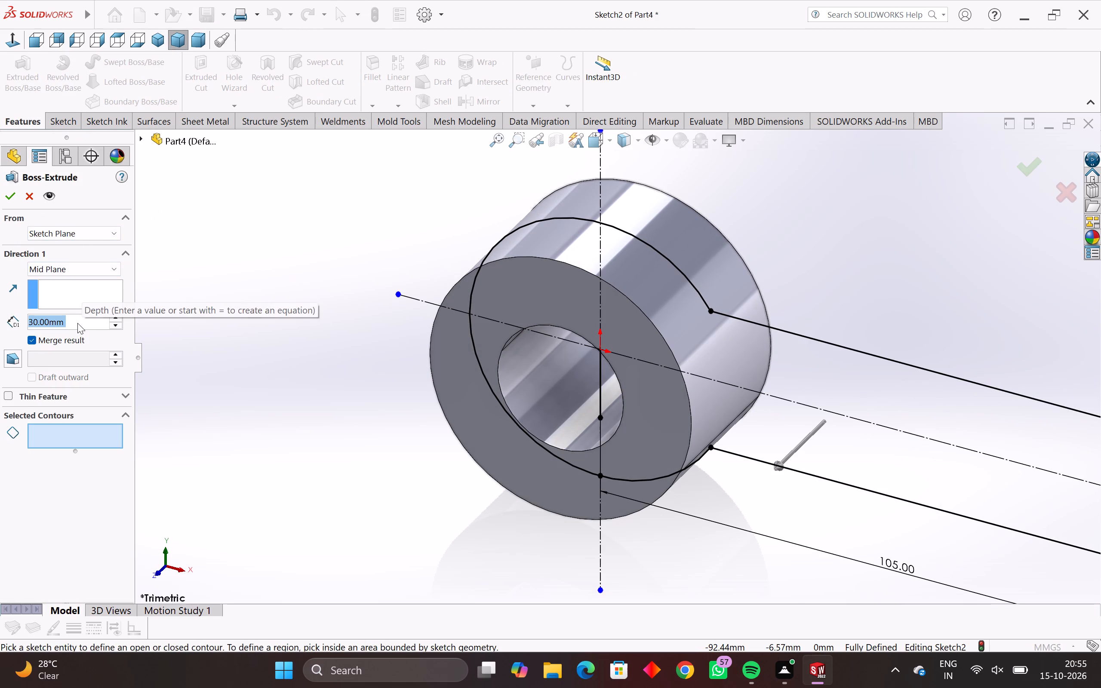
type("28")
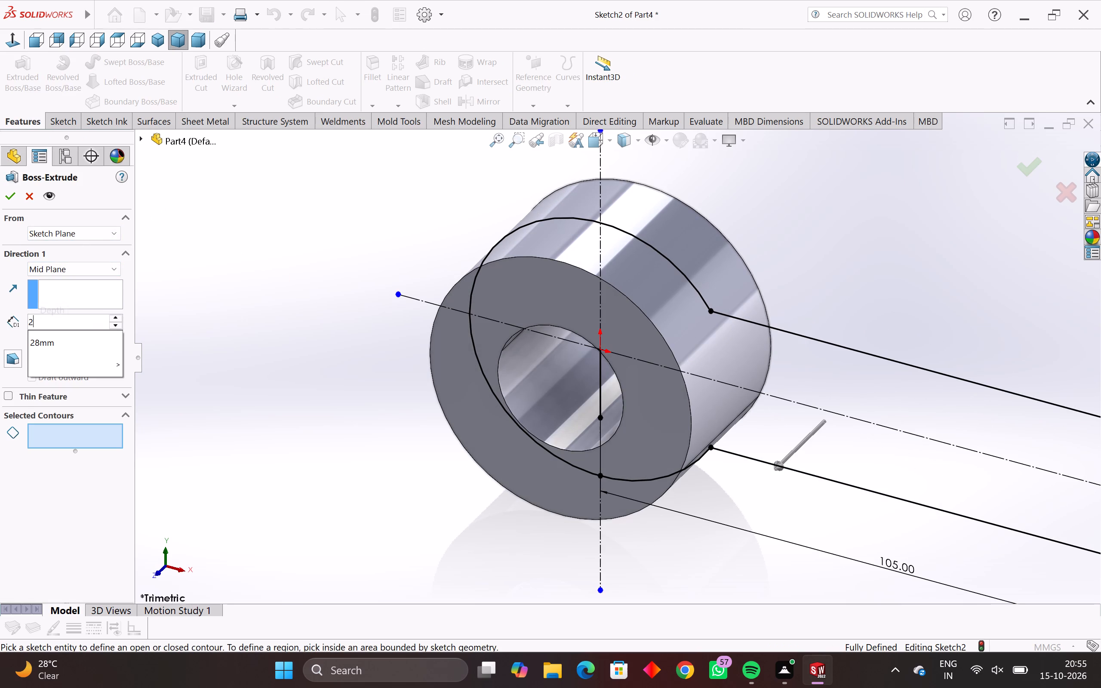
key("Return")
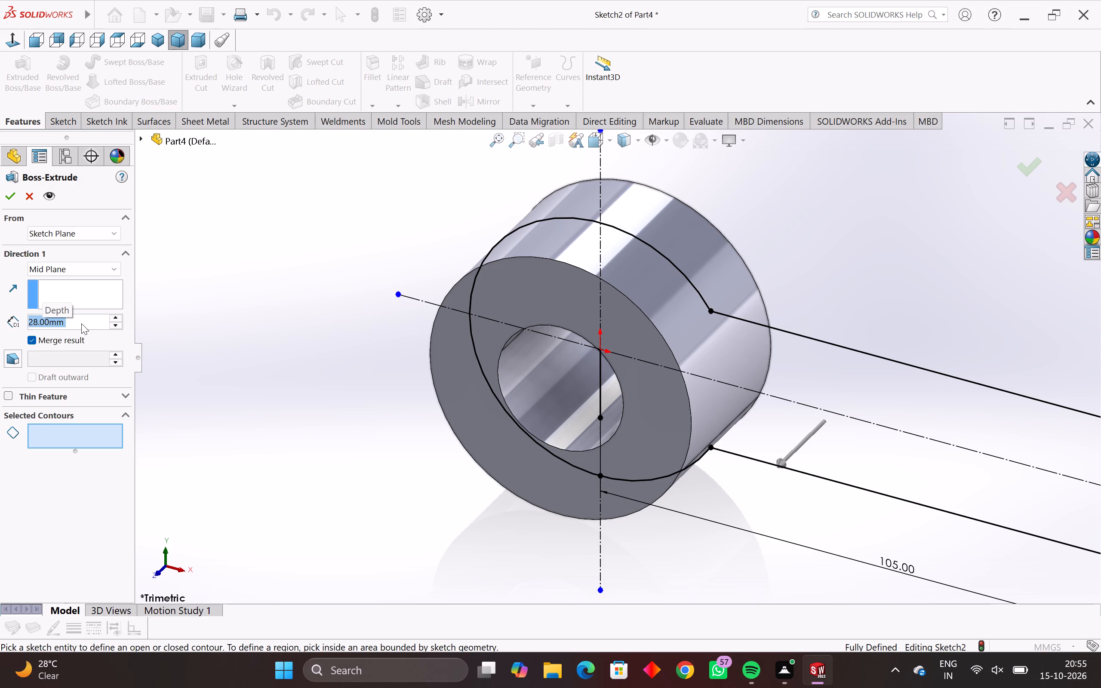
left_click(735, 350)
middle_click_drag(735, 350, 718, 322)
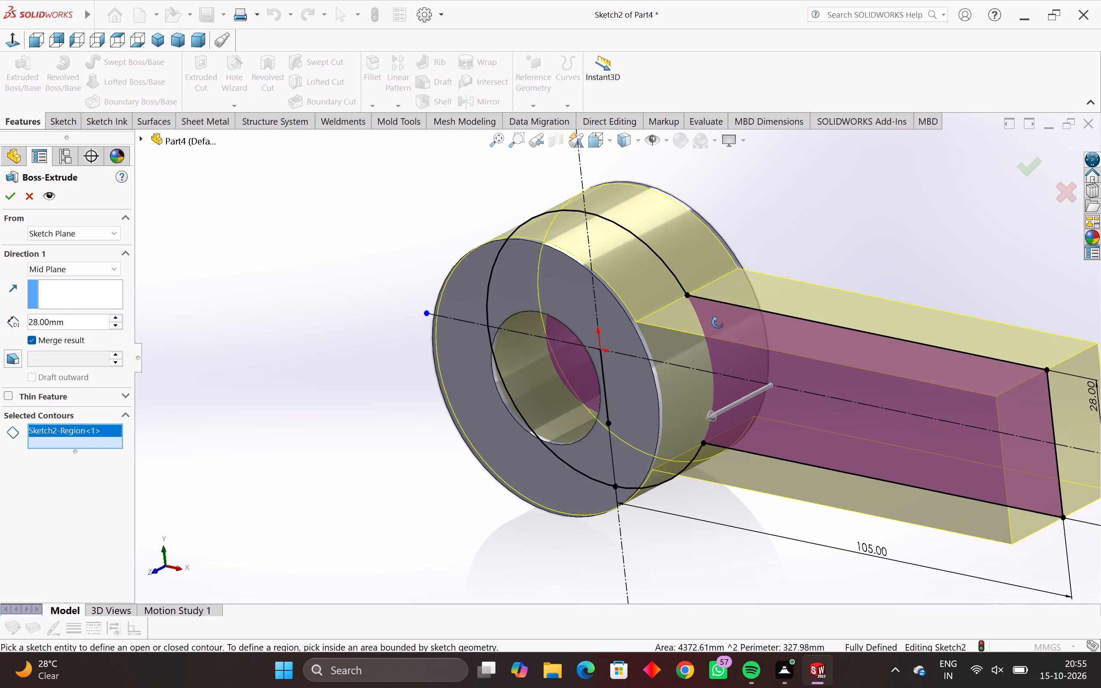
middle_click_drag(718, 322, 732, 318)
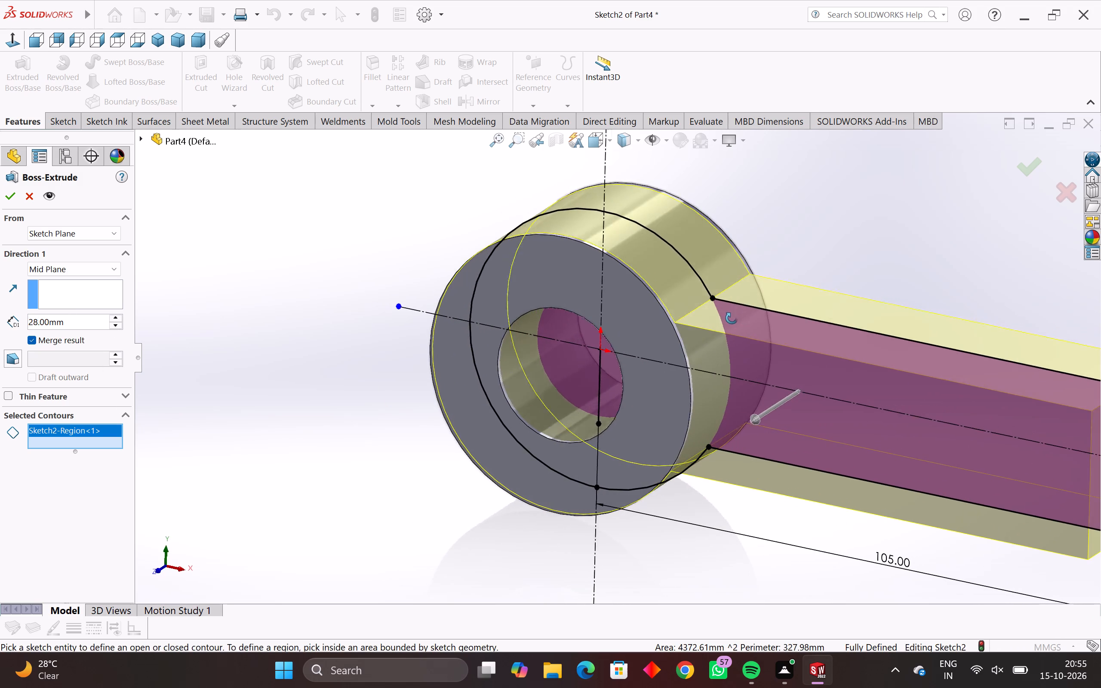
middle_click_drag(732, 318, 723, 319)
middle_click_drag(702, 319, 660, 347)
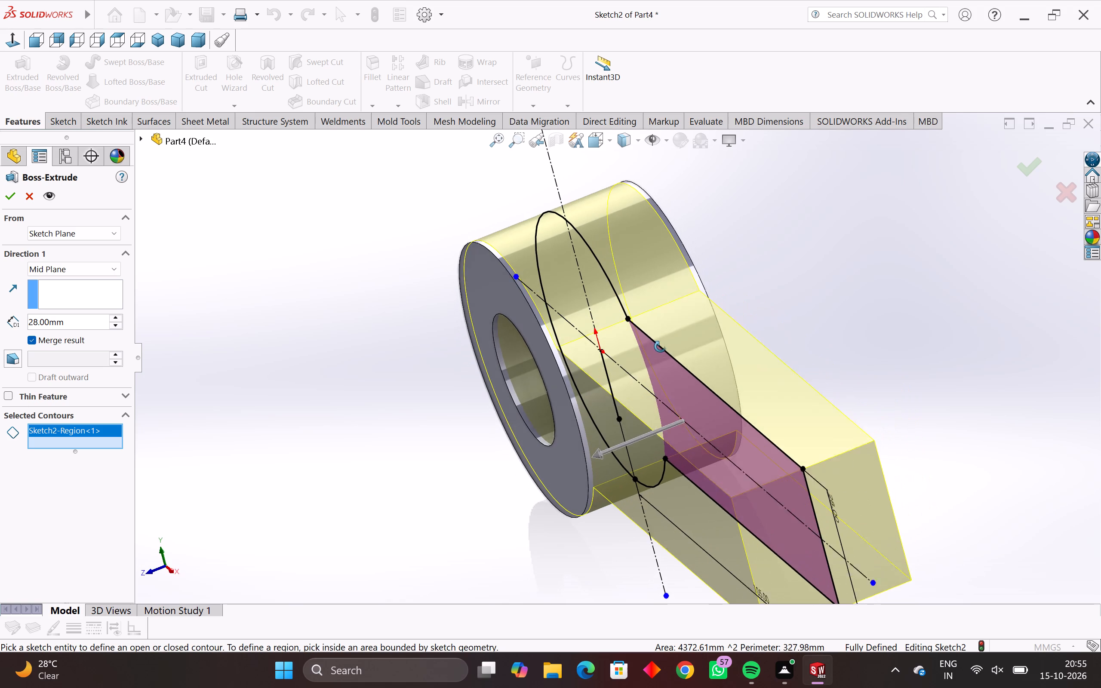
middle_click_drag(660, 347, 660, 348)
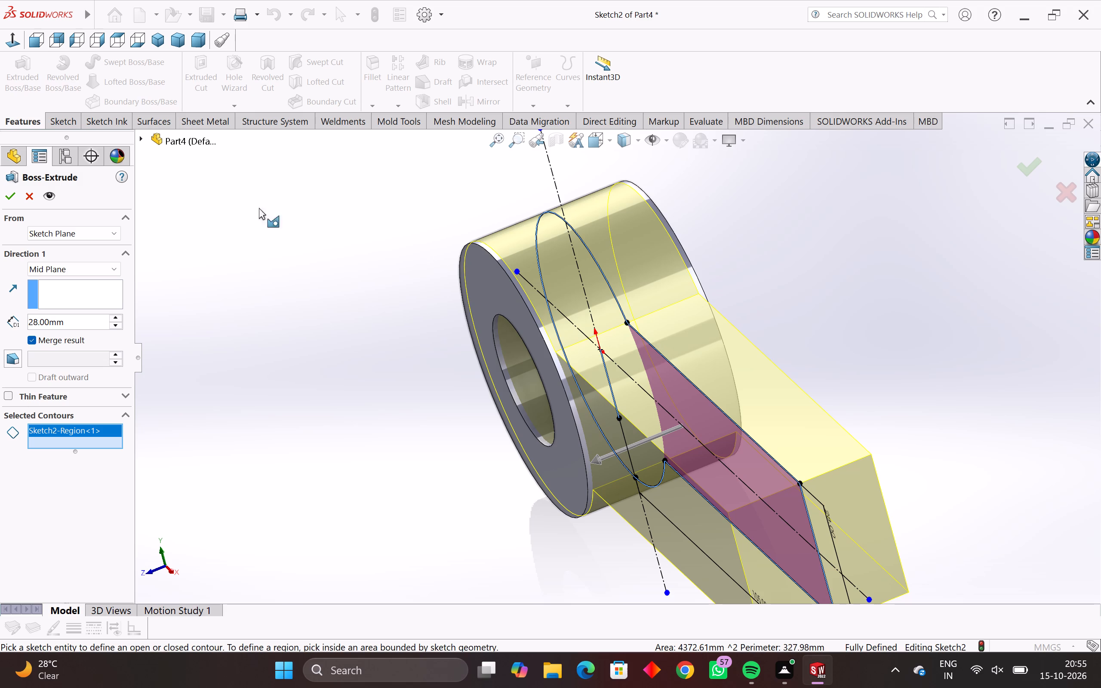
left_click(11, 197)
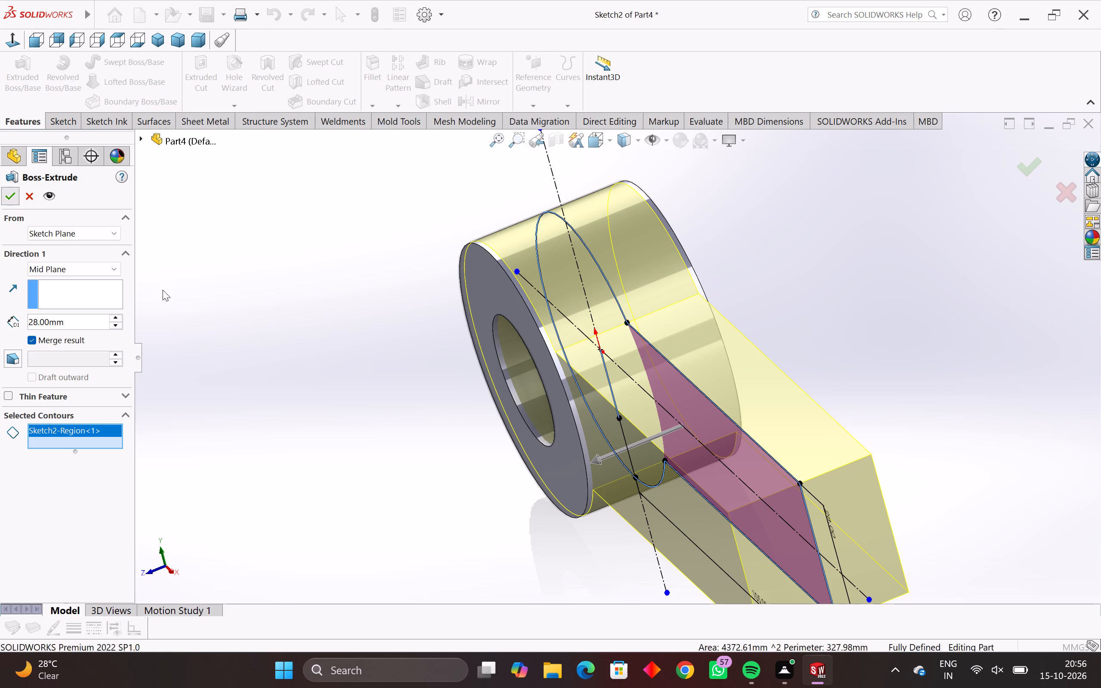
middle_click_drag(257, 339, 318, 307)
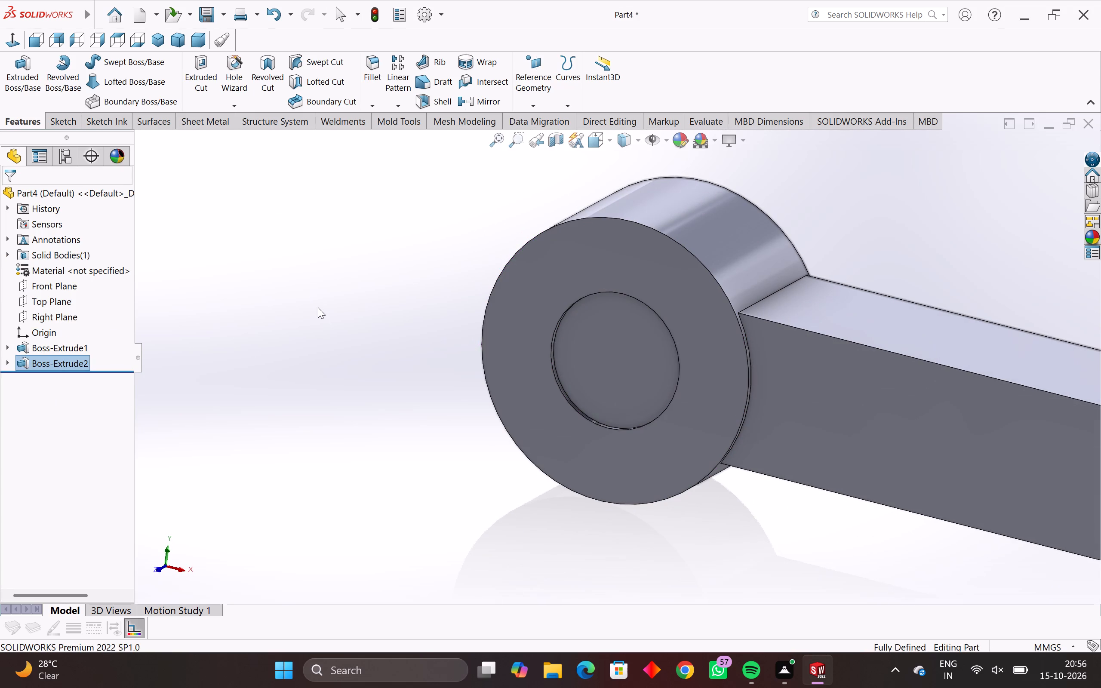
Undo the arm extrusion, the Fully Define Sketch result and the trim of the circle's arc between the arm's long sides.
key("ctrl+z")
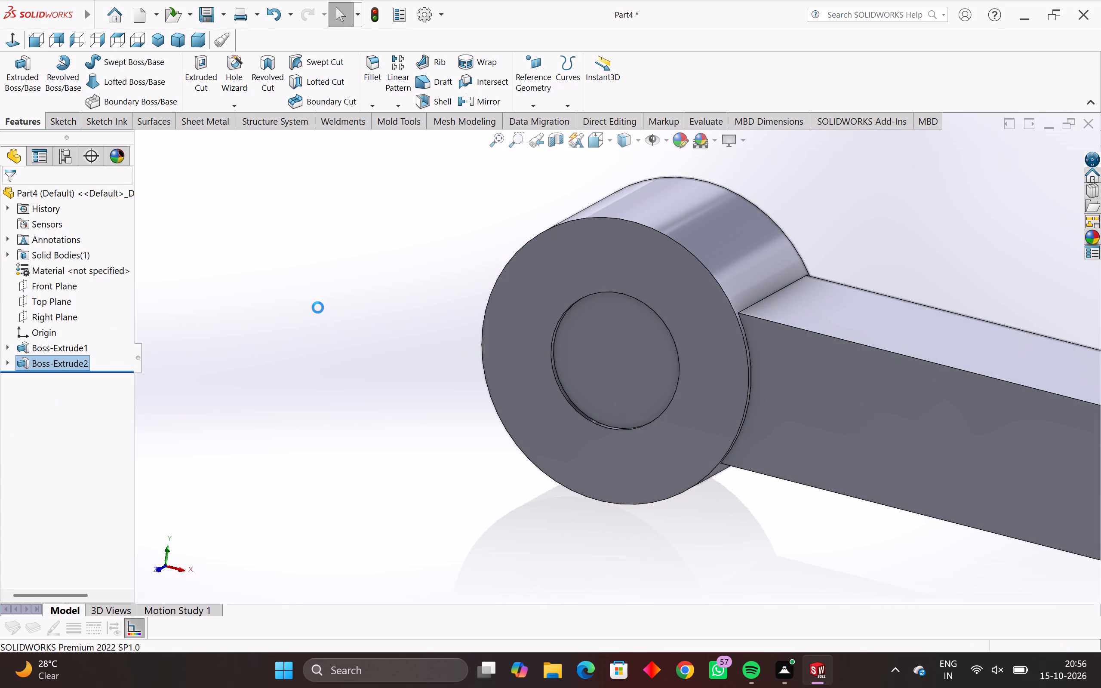
key("ctrl+z")
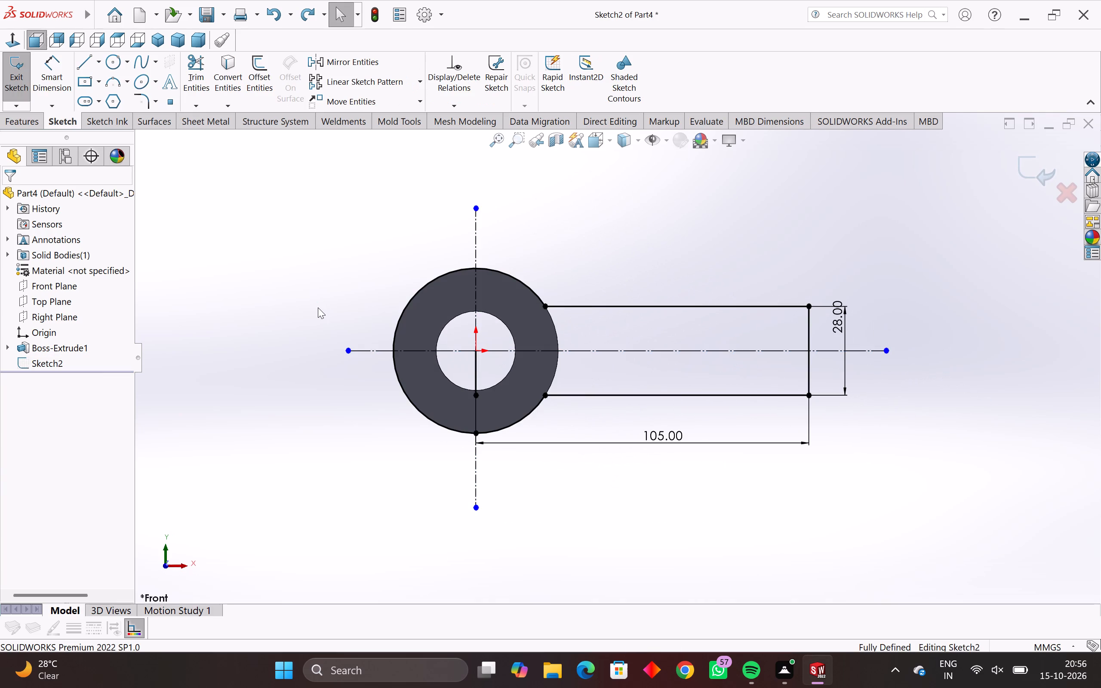
key("ctrl+z")
key("ctrl+z")
key("ctrl+z")
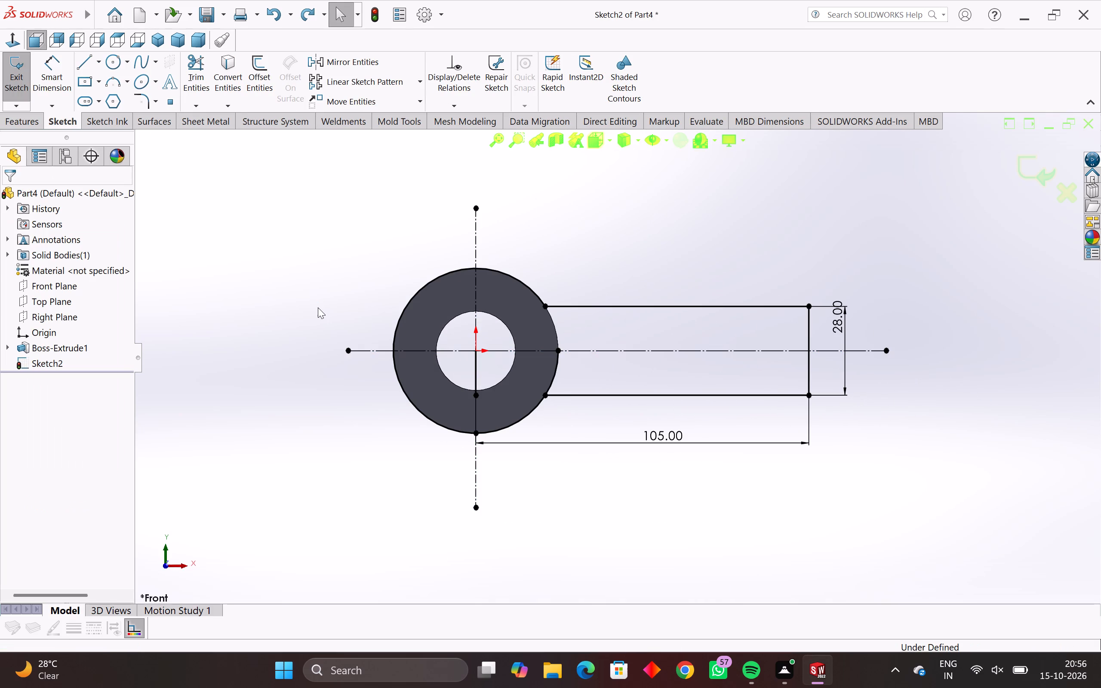
Trim to closest the hub circle's arcs outside the arm, keeping only the arc that joins the two long sides.
middle_click_drag(384, 360, 332, 353)
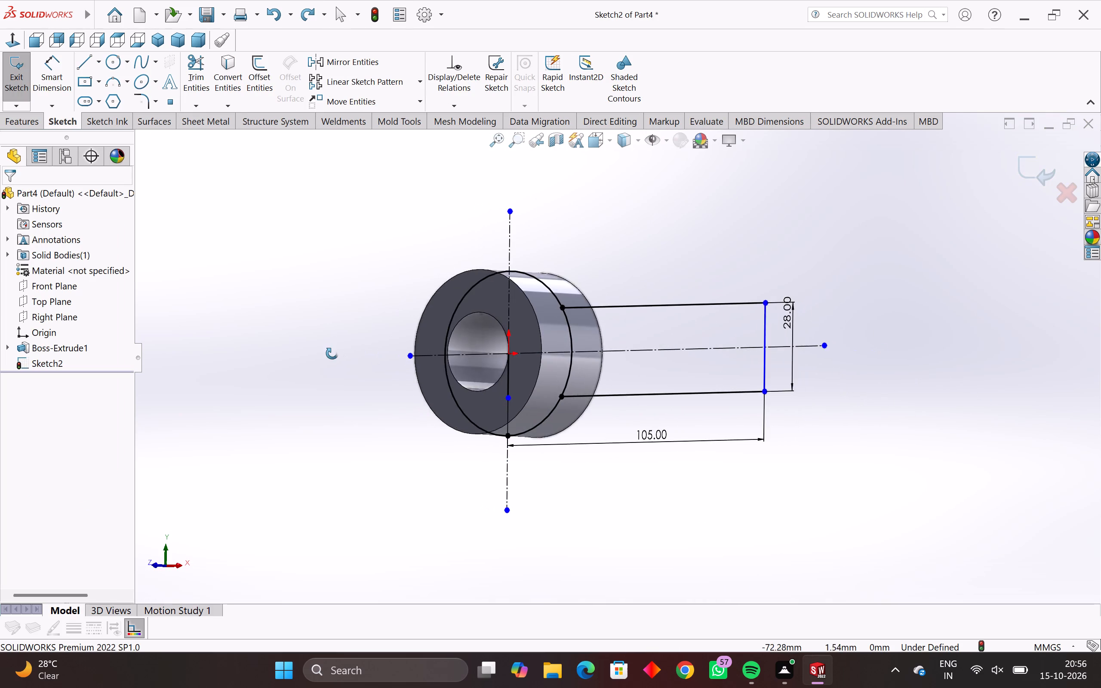
middle_click_drag(332, 353, 327, 368)
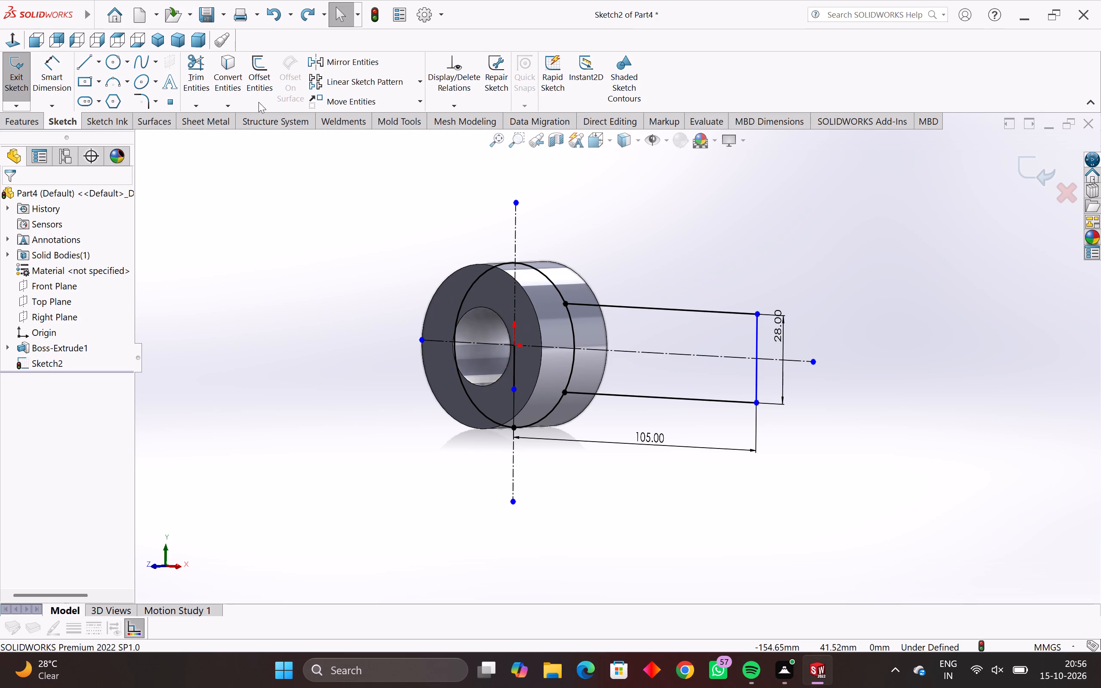
left_click(198, 60)
scroll(541, 272, "up", 3)
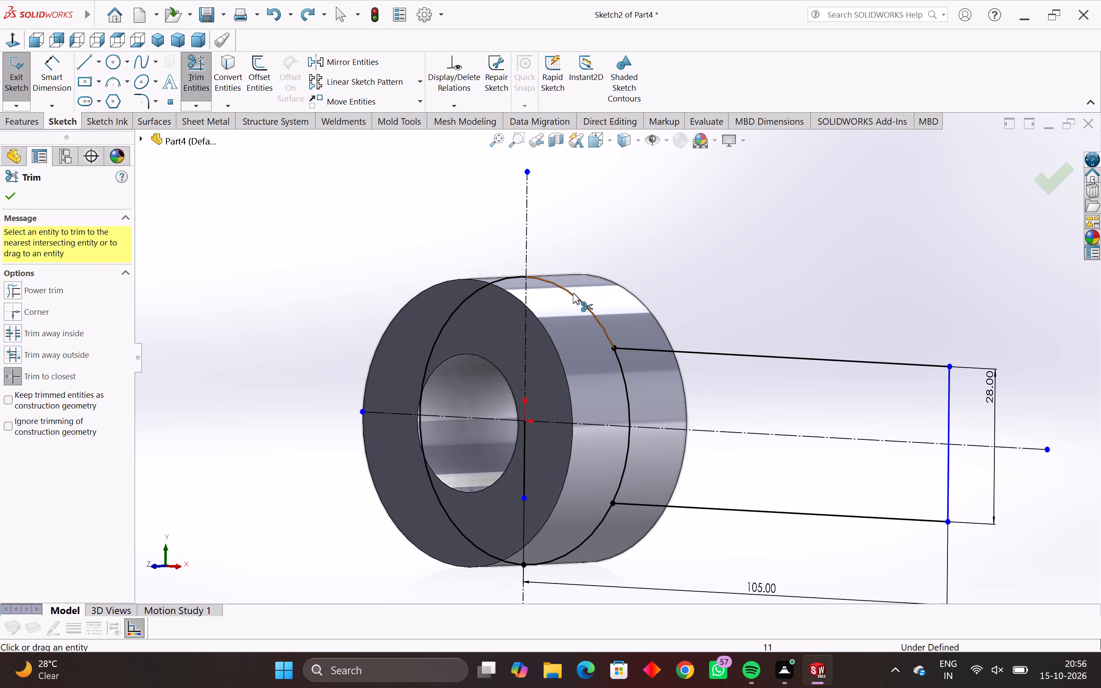
left_click(573, 293)
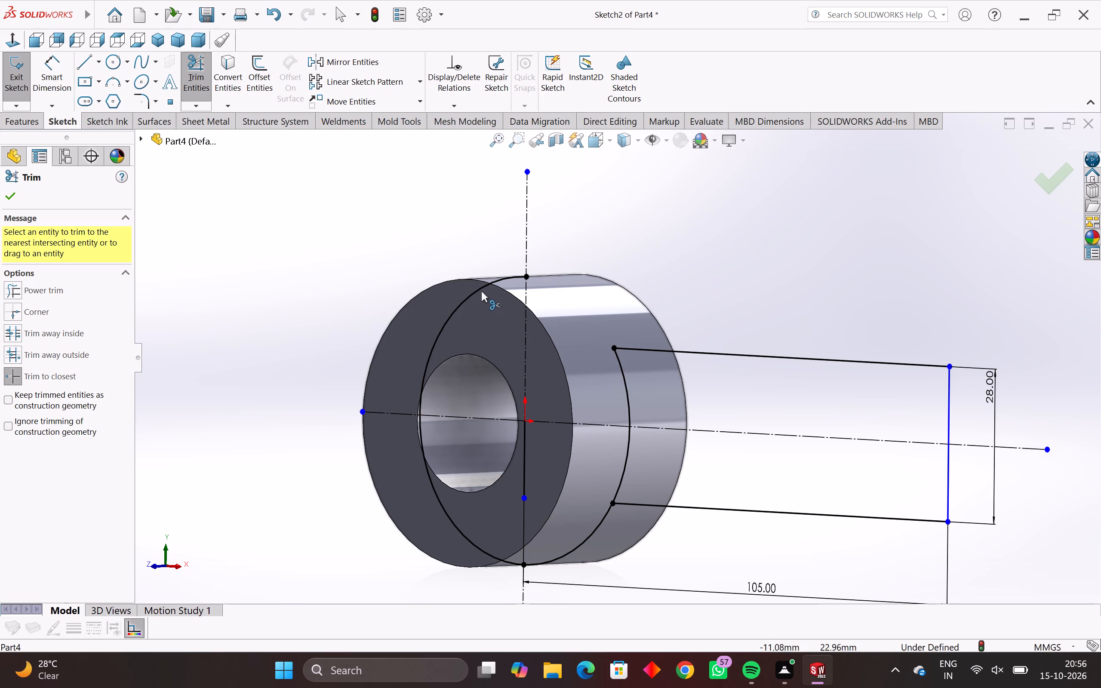
left_click(478, 289)
left_click(458, 528)
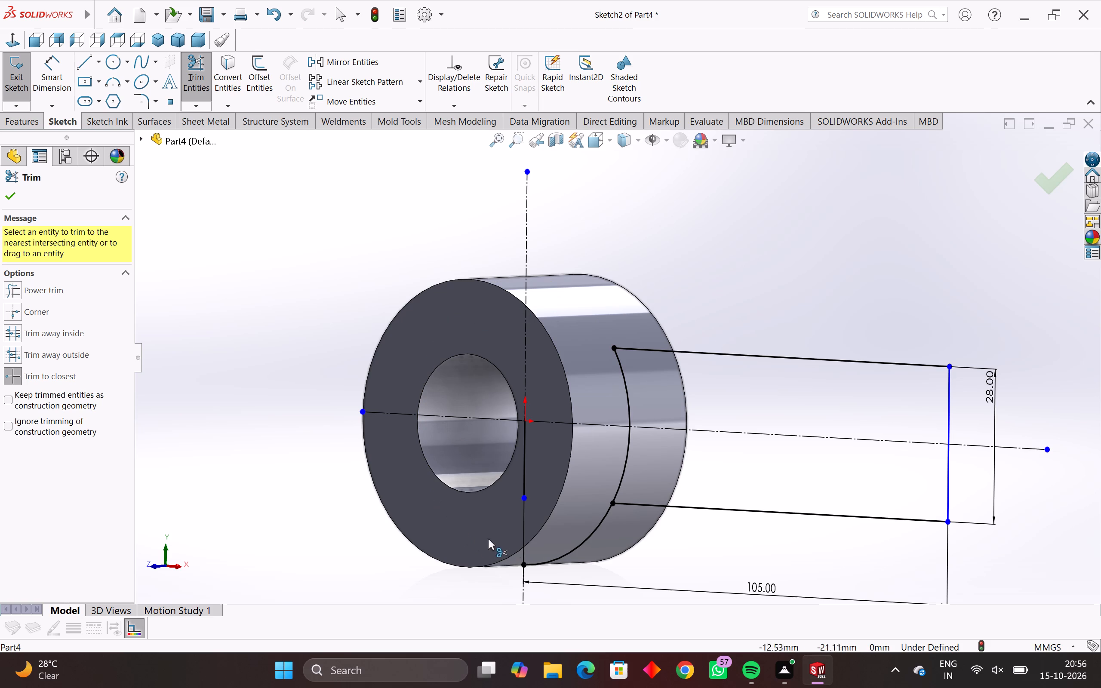
left_click(570, 550)
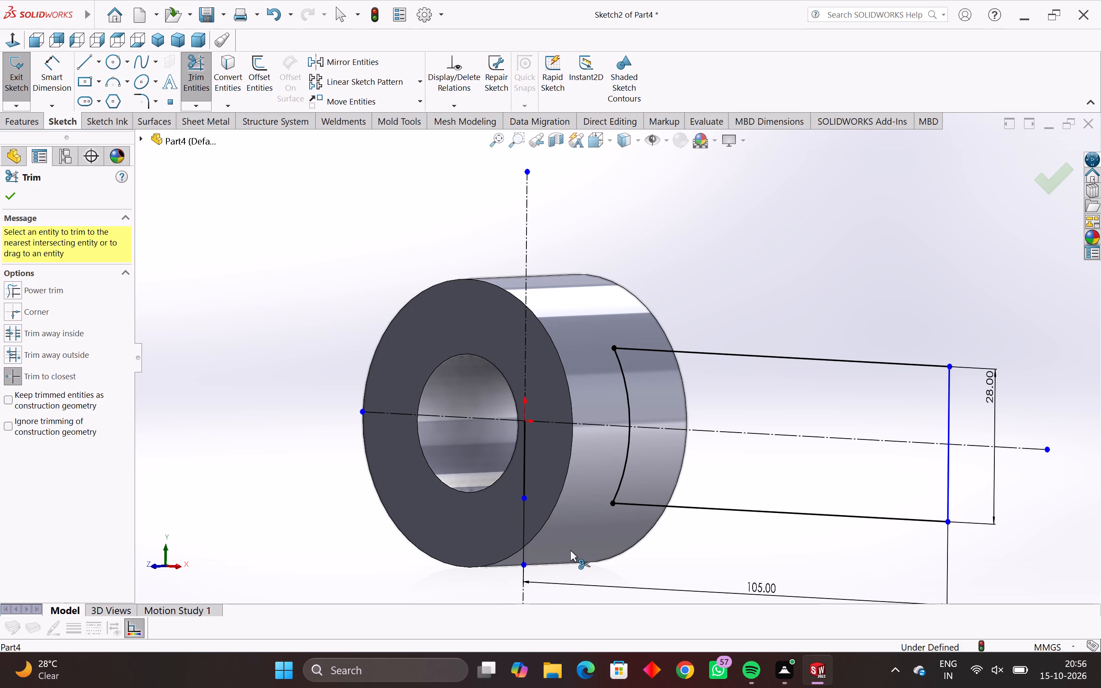
middle_click_drag(556, 522, 542, 547)
scroll(542, 547, "down", 6)
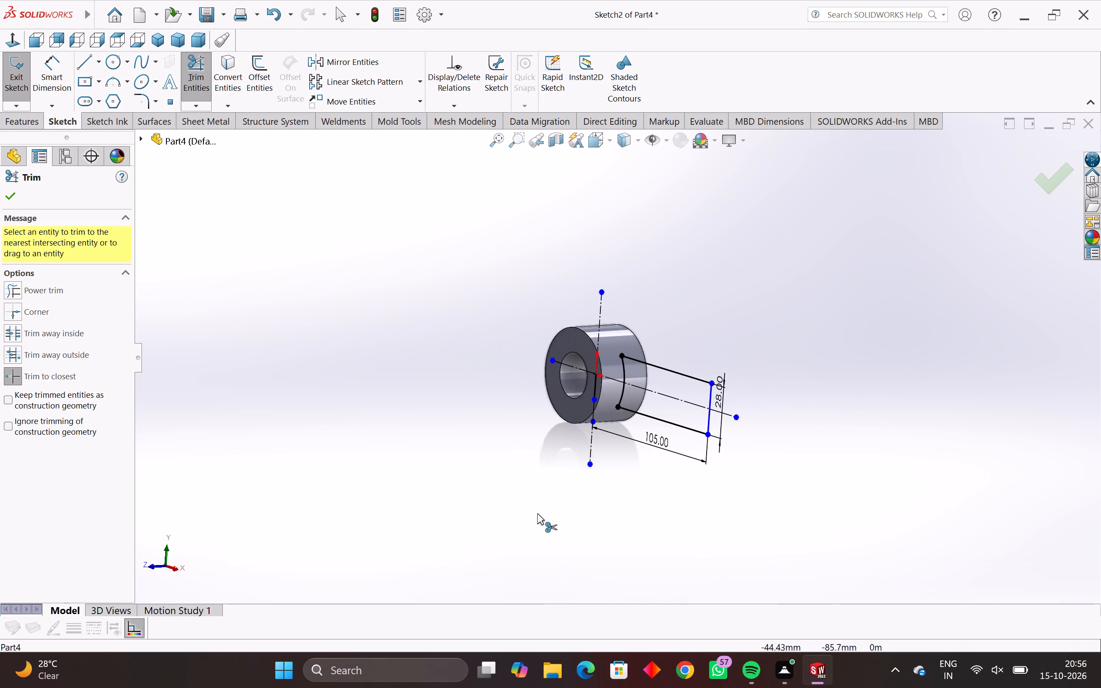
middle_click_drag(540, 499, 606, 500)
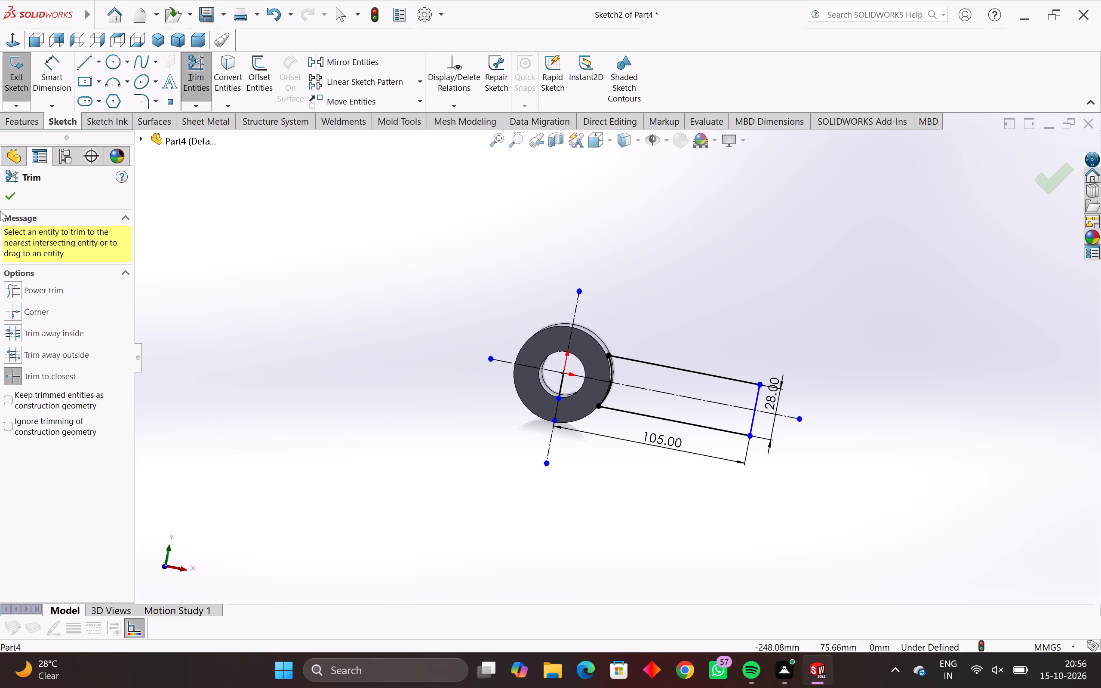
left_click(10, 197)
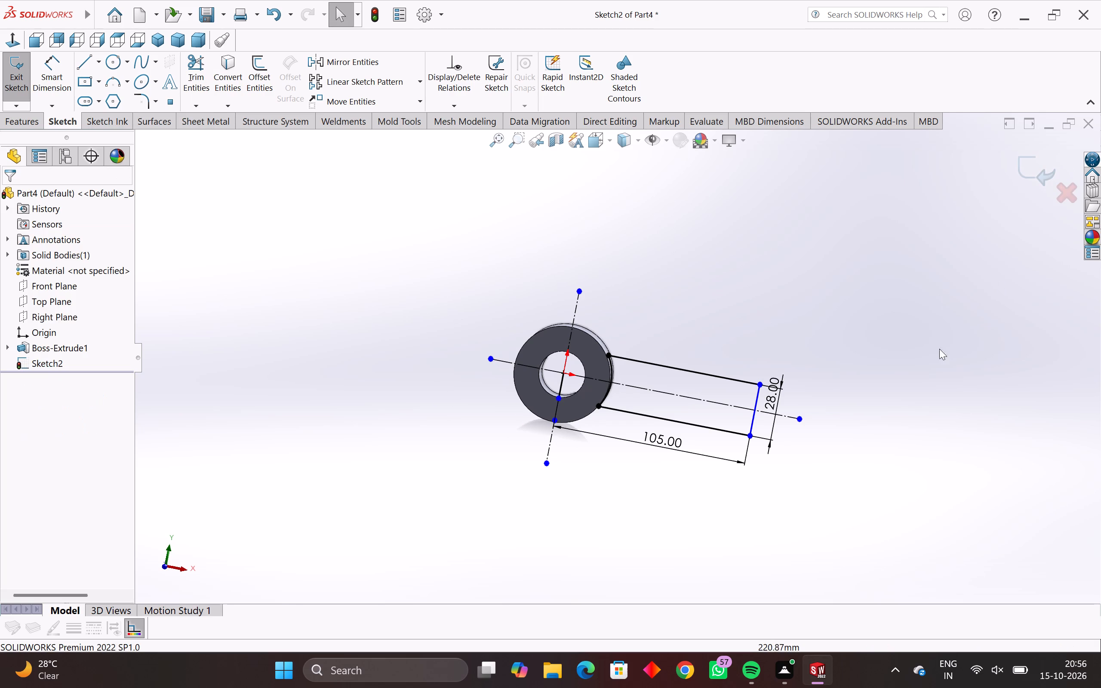
Fully define all the arm sketch's entities with Fully Define Sketch, applying both relations and dimensions.
left_click_drag(897, 276, 417, 562)
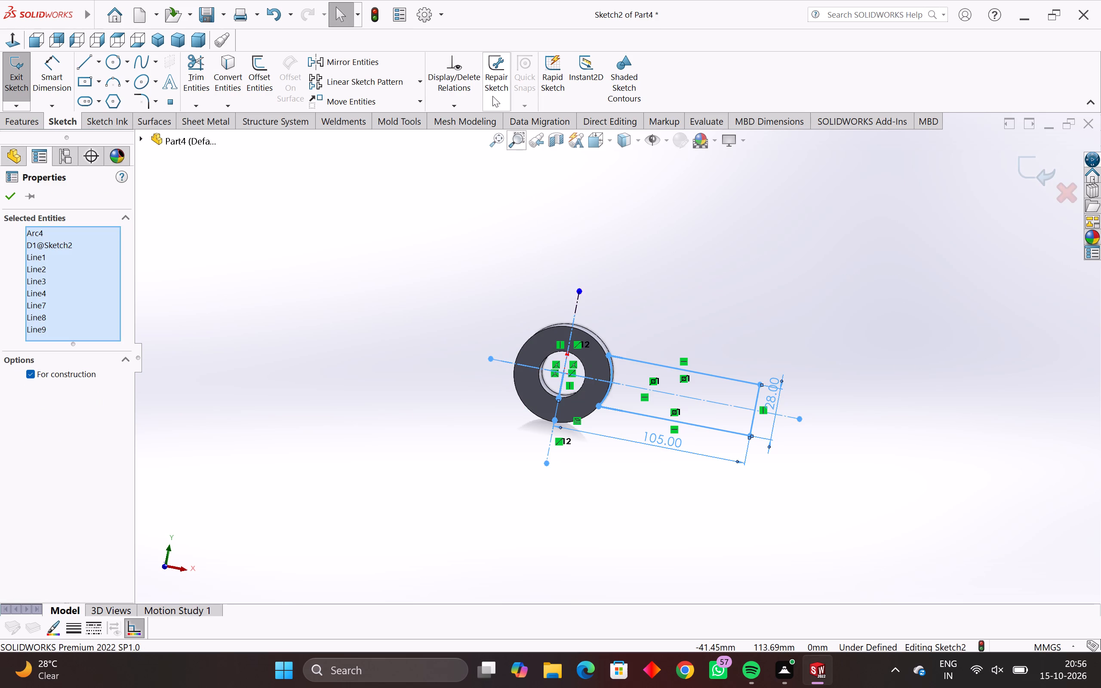
left_click(466, 109)
left_click(480, 158)
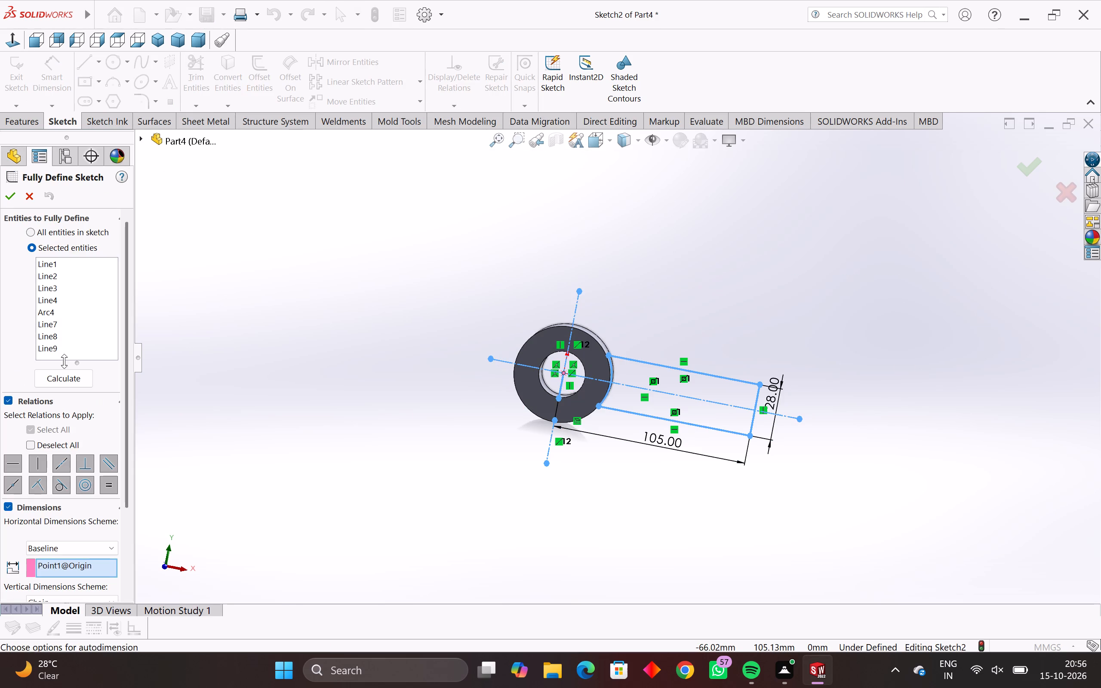
left_click(58, 383)
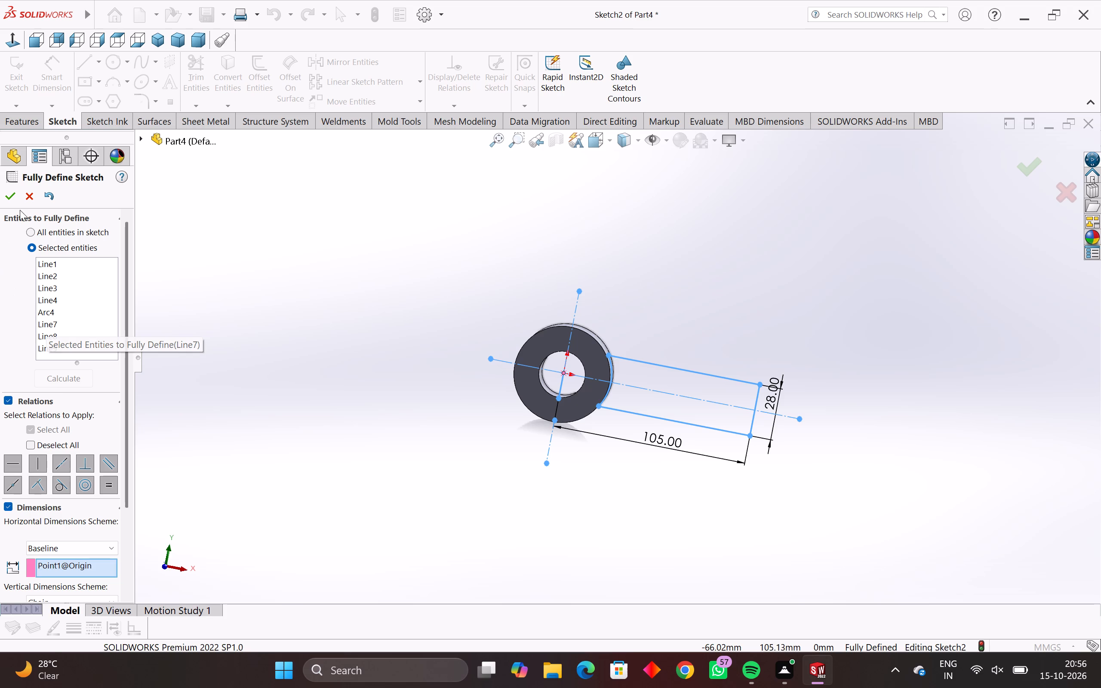
left_click(7, 195)
Extrude the closed arm region 28 mm with Mid Plane, merged with the hub so its bore stays open.
middle_click_drag(610, 479, 523, 487)
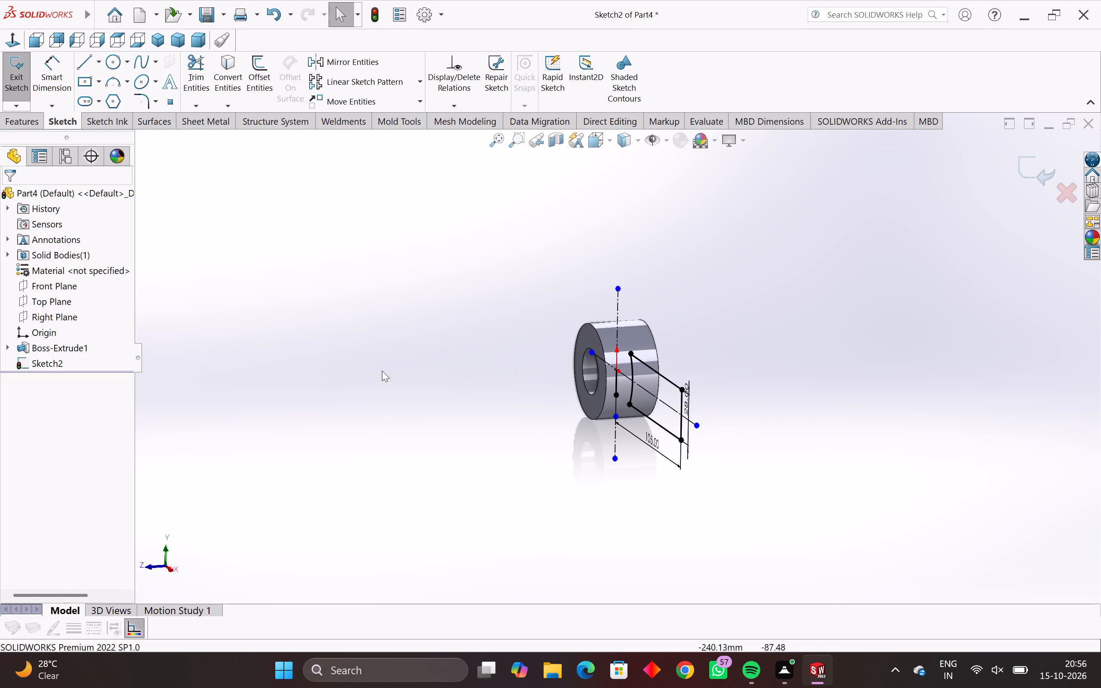
left_click(28, 123)
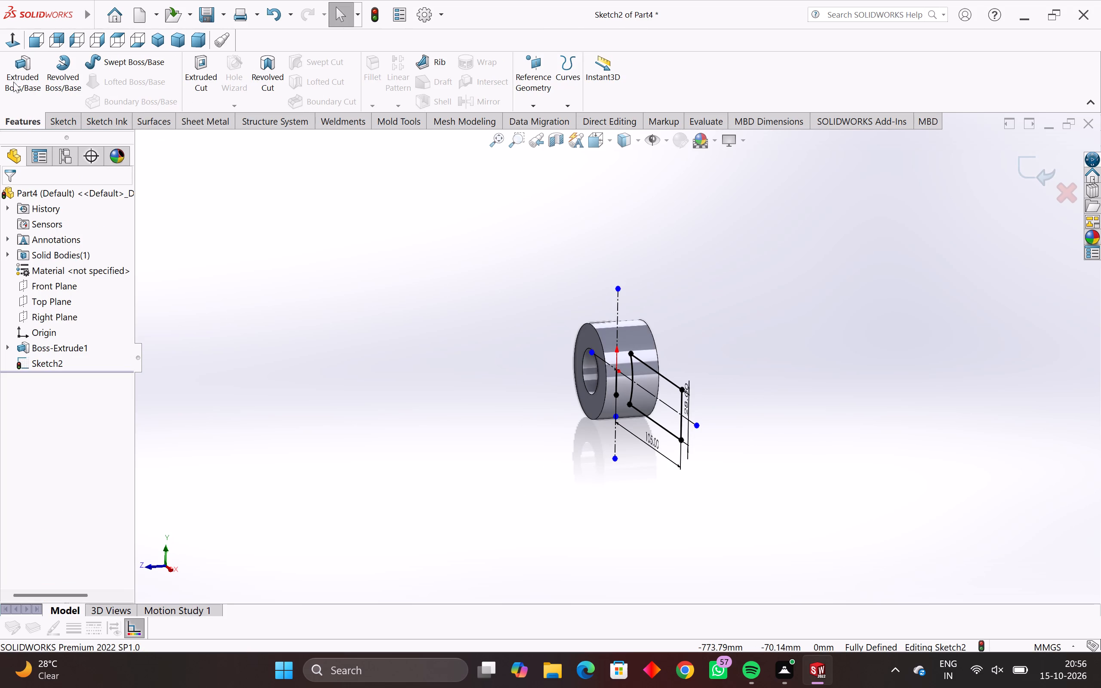
left_click(2, 72)
left_click(6, 68)
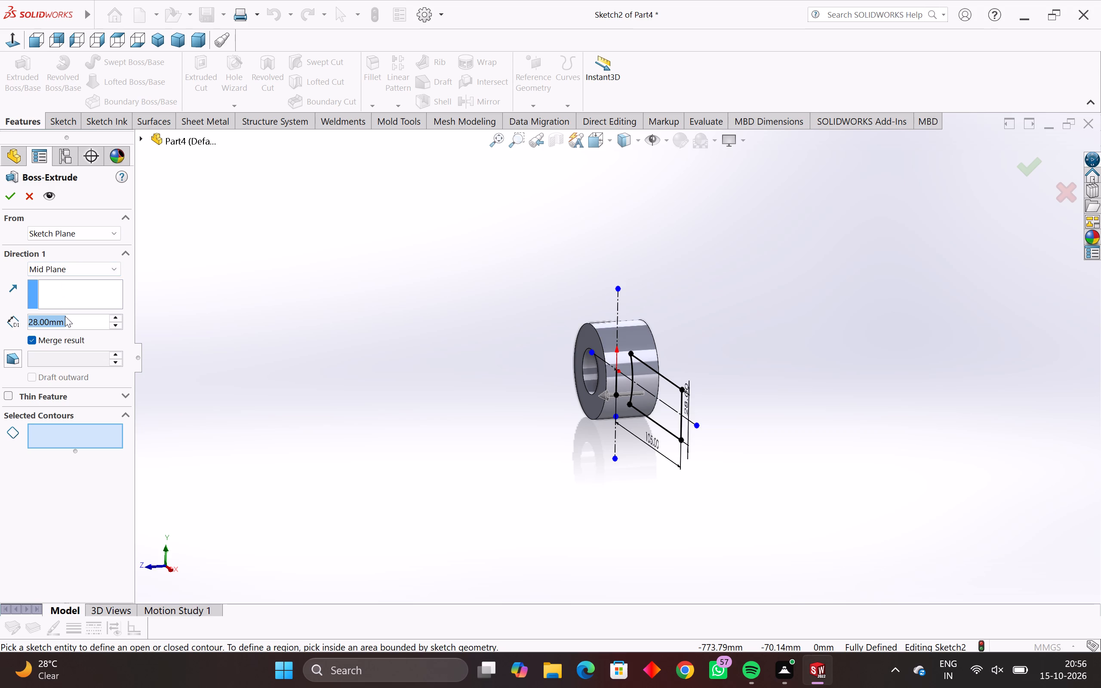
left_click(661, 405)
middle_click_drag(632, 411, 615, 515)
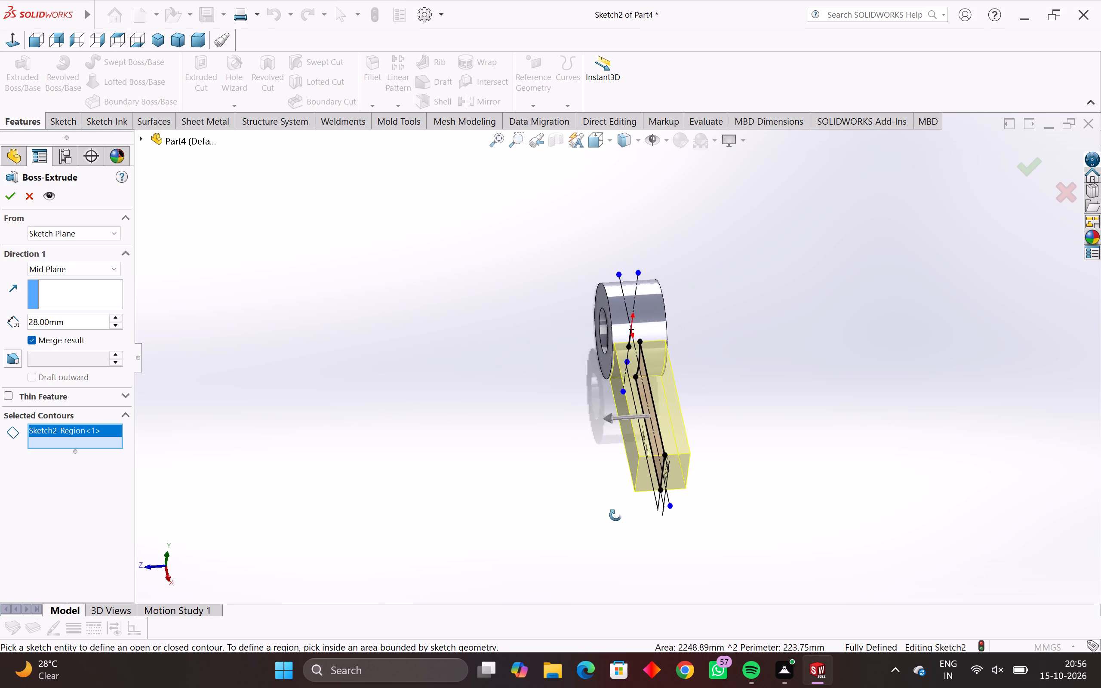
middle_click_drag(615, 515, 611, 517)
scroll(619, 503, "up", 8)
scroll(630, 255, "up", 5)
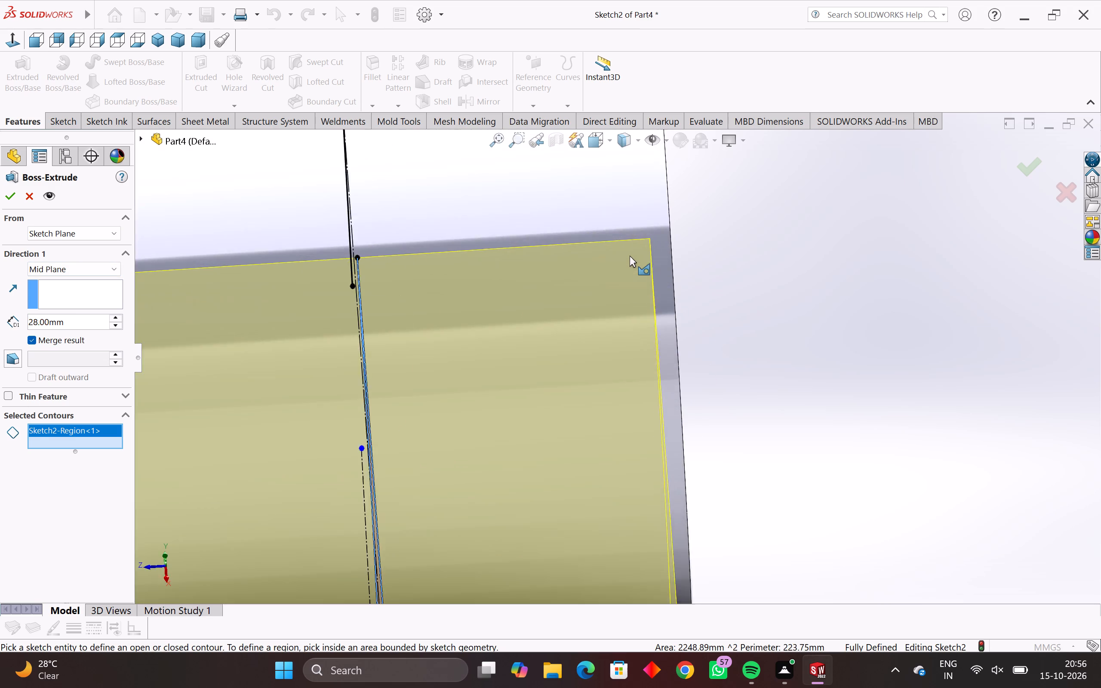
scroll(630, 255, "down", 9)
middle_click_drag(581, 356, 617, 322)
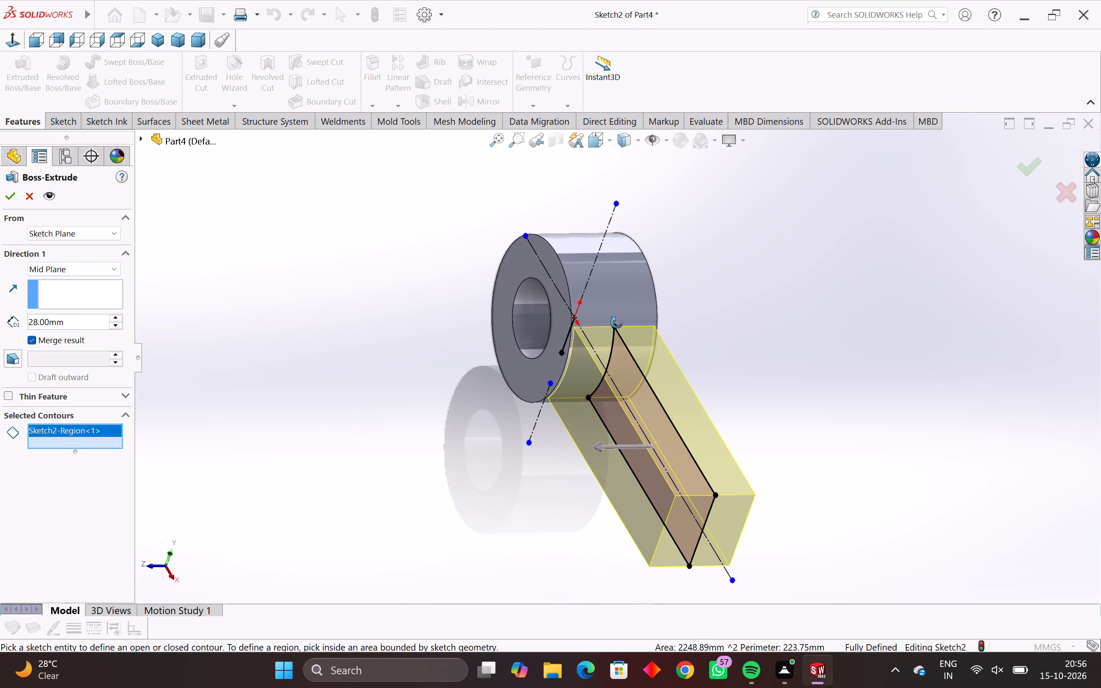
middle_click_drag(617, 322, 633, 328)
middle_click_drag(633, 328, 671, 286)
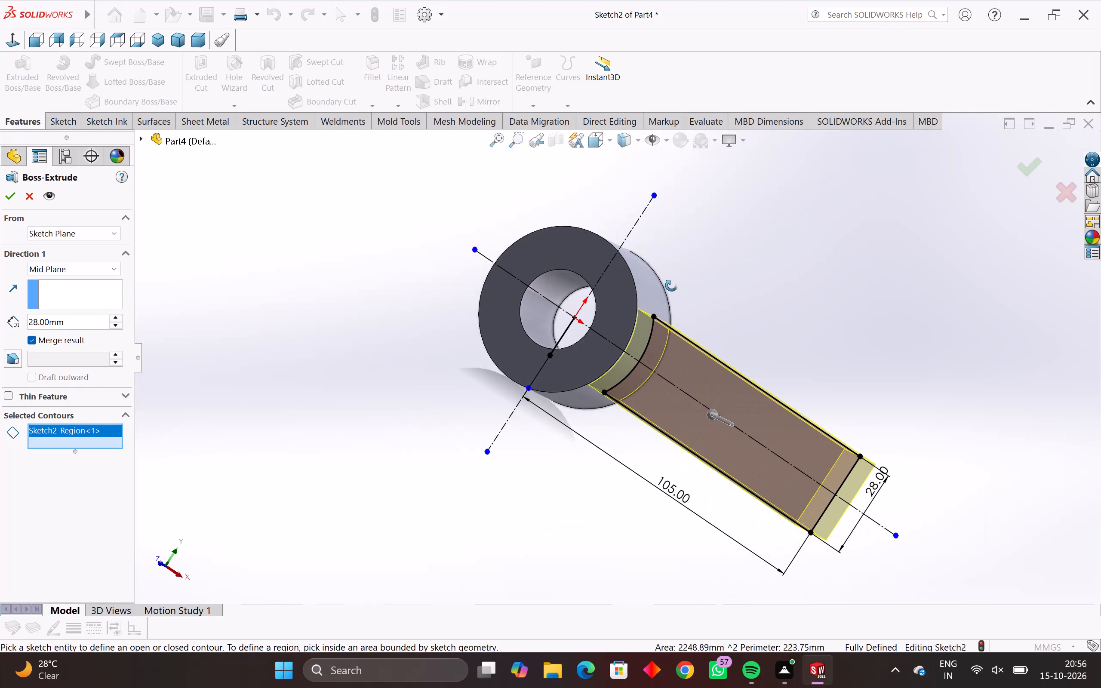
middle_click_drag(671, 286, 693, 330)
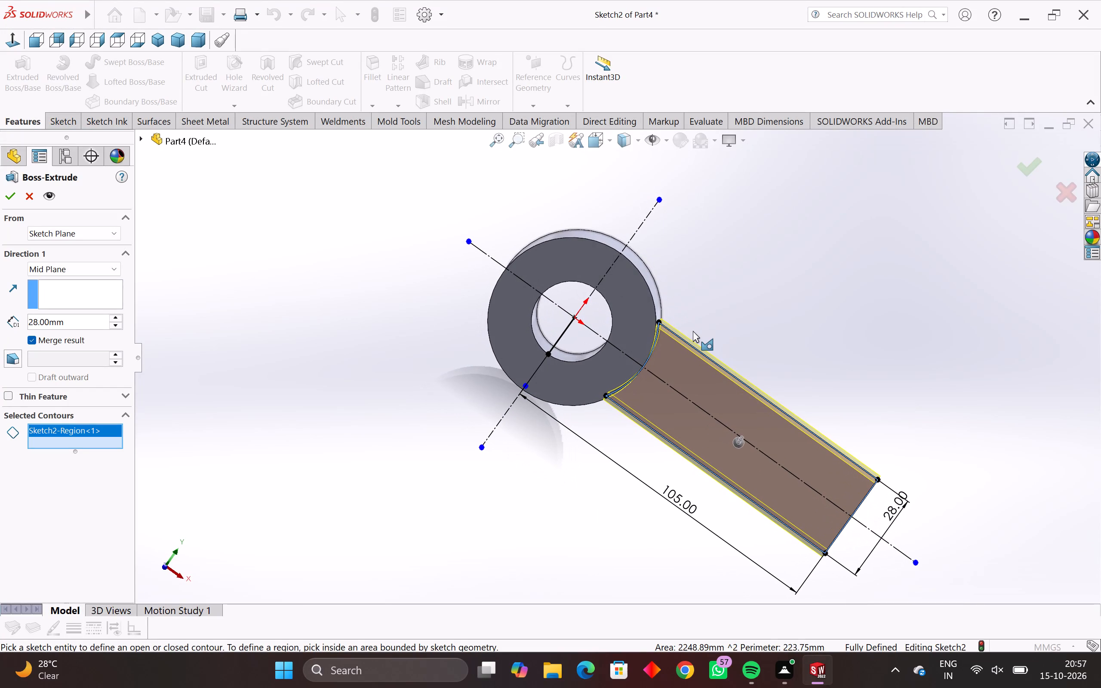
key("Return")
middle_click_drag(693, 331, 683, 333)
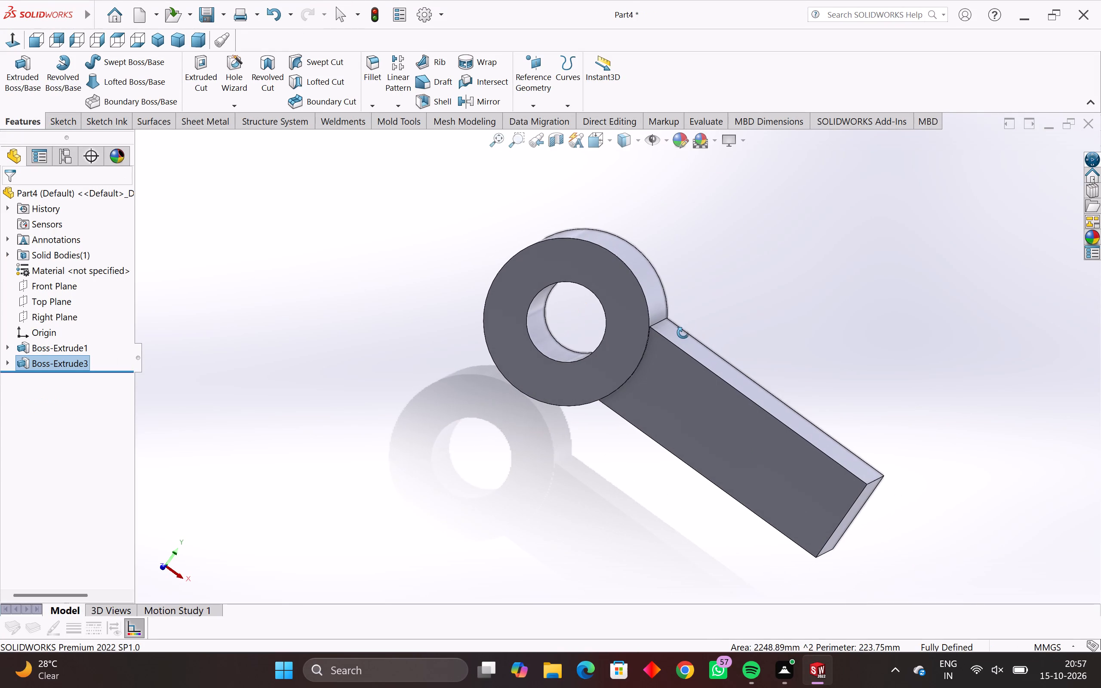
Fillet both edges where the arm's two long side faces meet the hub with a 12 mm symmetric radius.
middle_click_drag(683, 333, 685, 334)
scroll(685, 334, "up", 4)
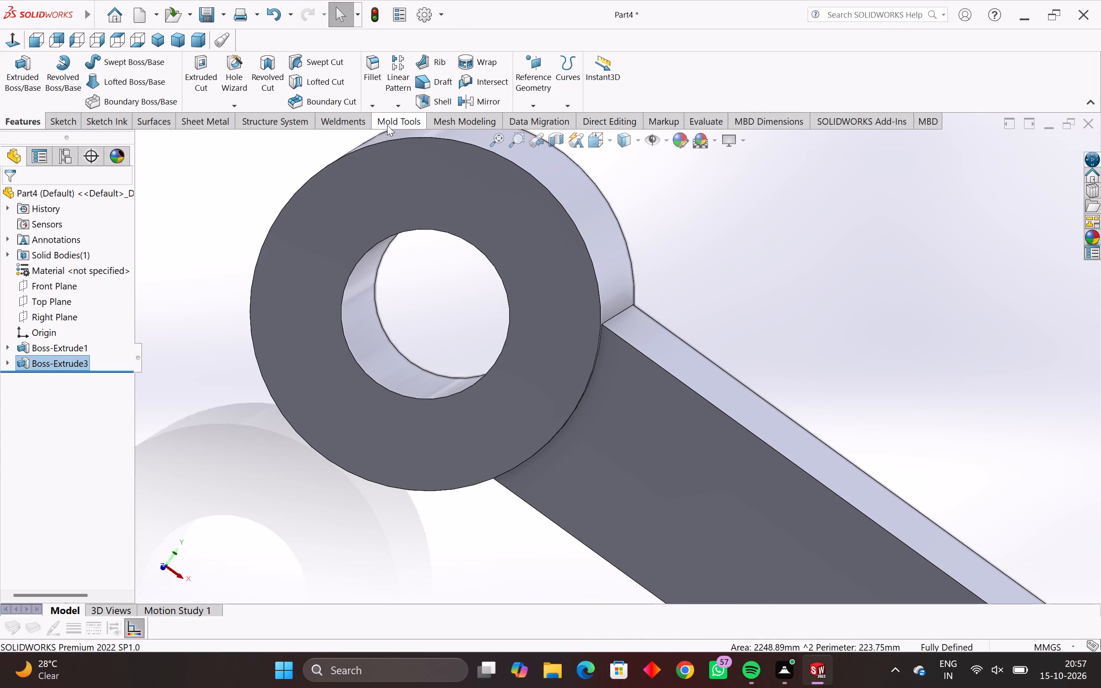
left_click(377, 108)
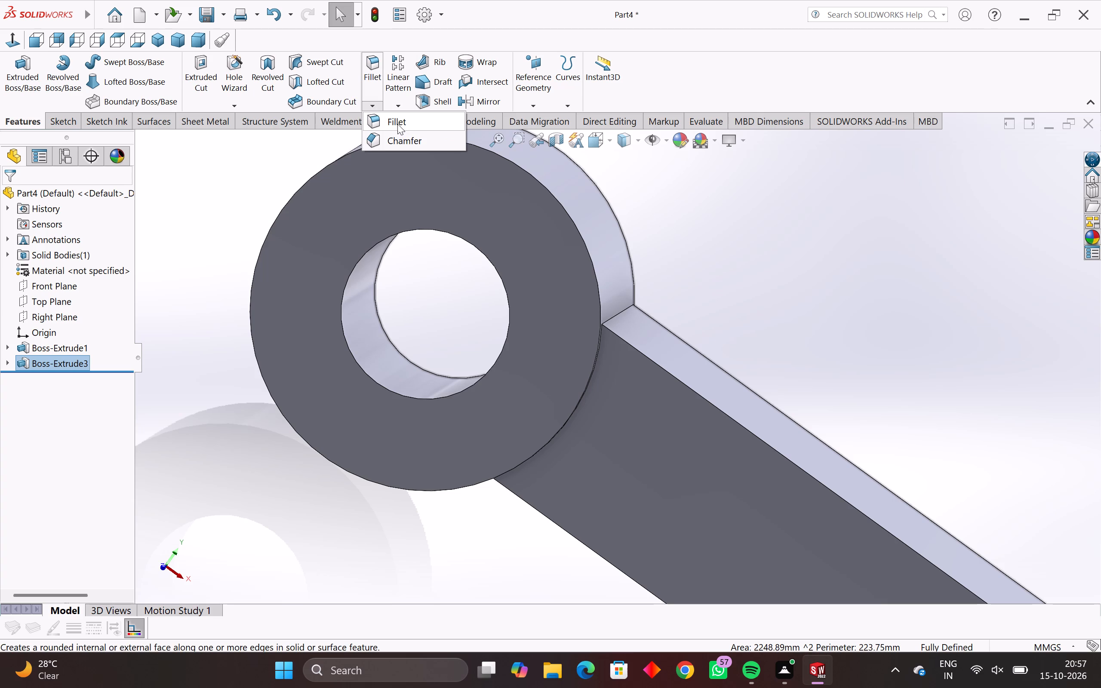
left_click(397, 124)
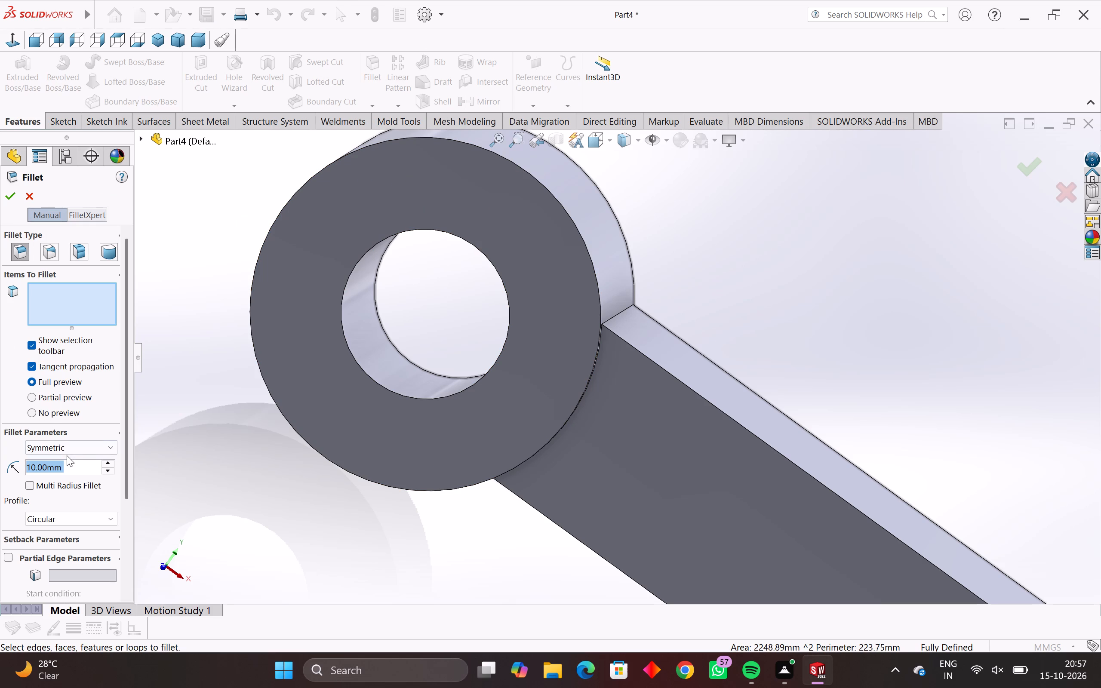
type("12")
key("Return")
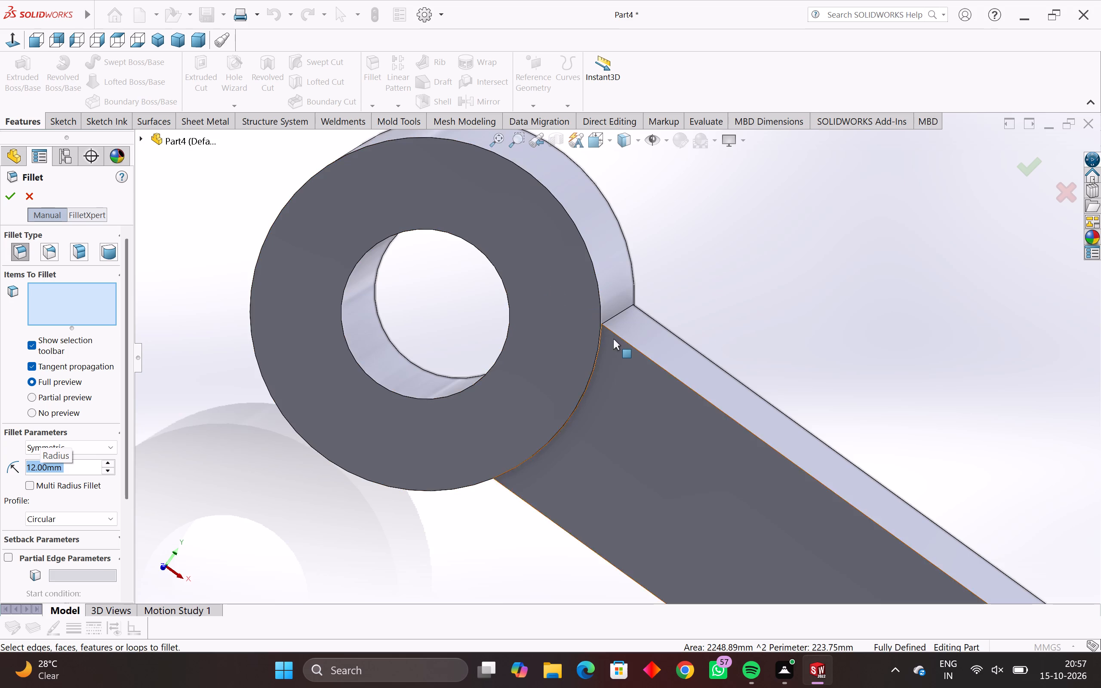
scroll(613, 339, "up", 4)
left_click(615, 298)
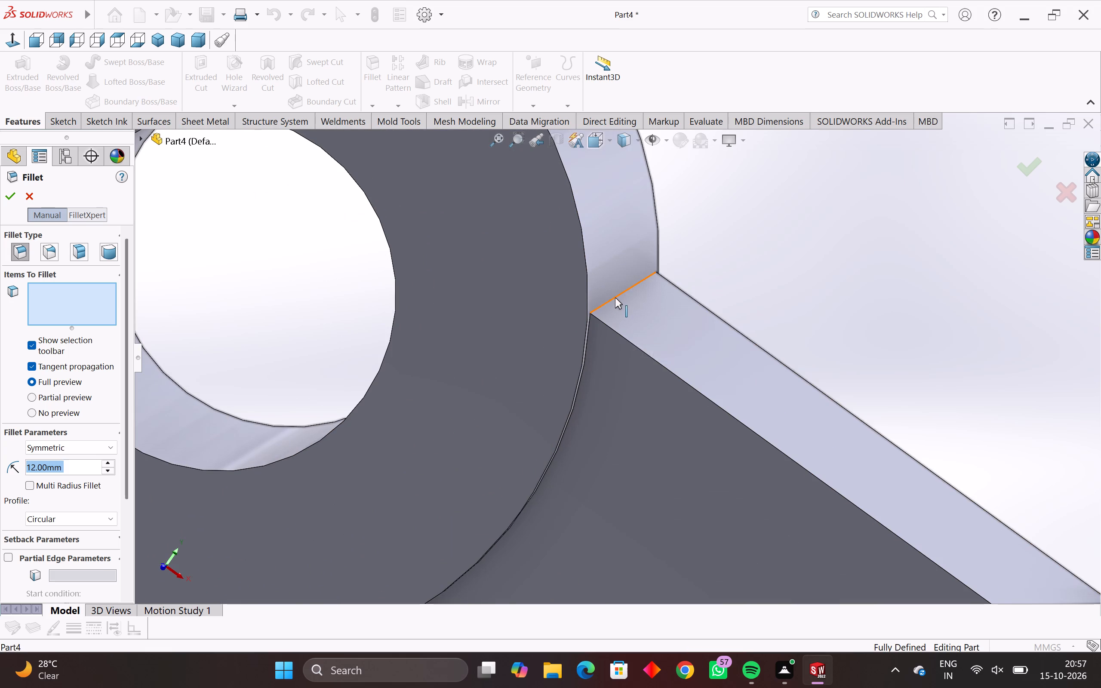
scroll(618, 326, "down", 2)
middle_click_drag(615, 343, 651, 285)
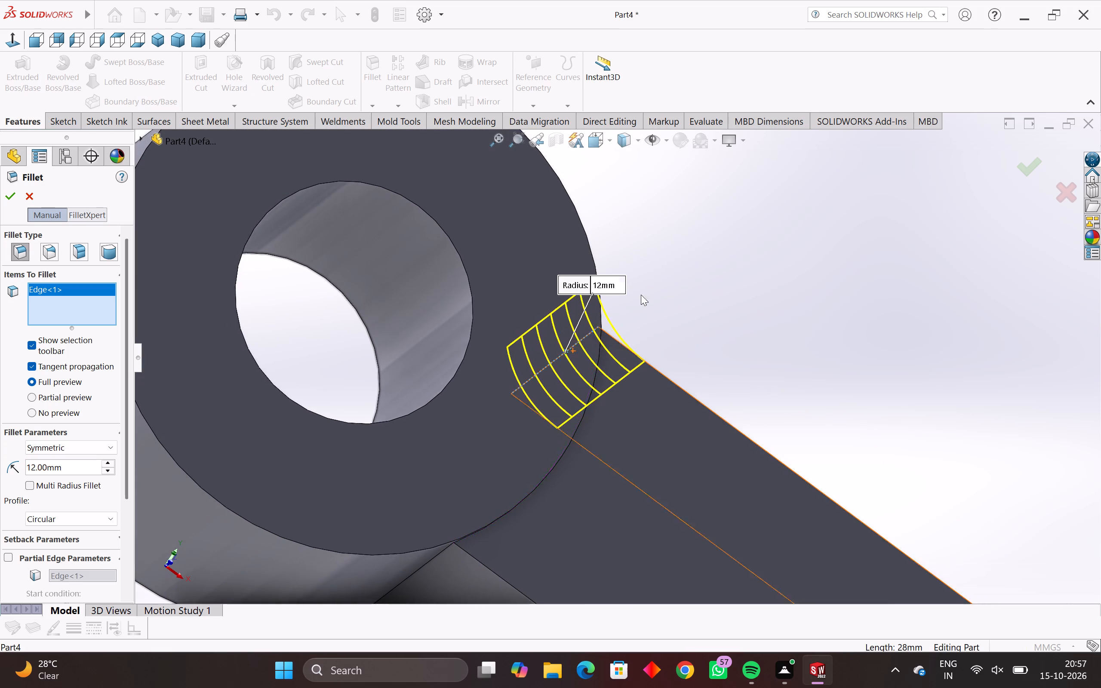
scroll(444, 491, "up", 2)
scroll(440, 503, "down", 4)
scroll(498, 480, "up", 4)
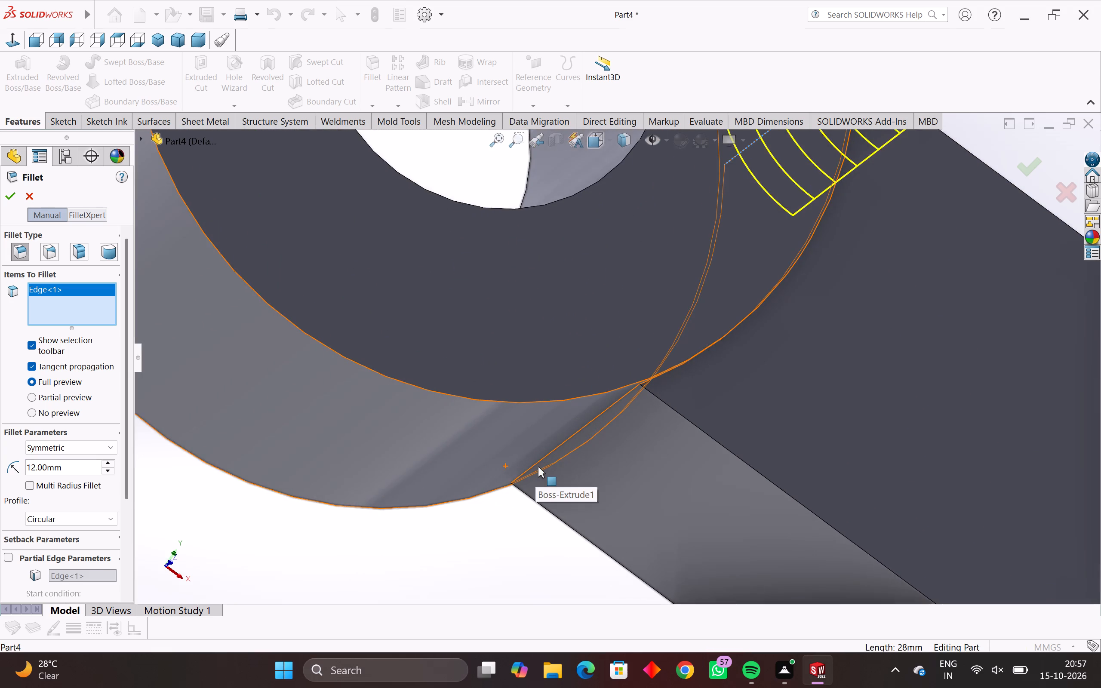
scroll(538, 467, "up", 3)
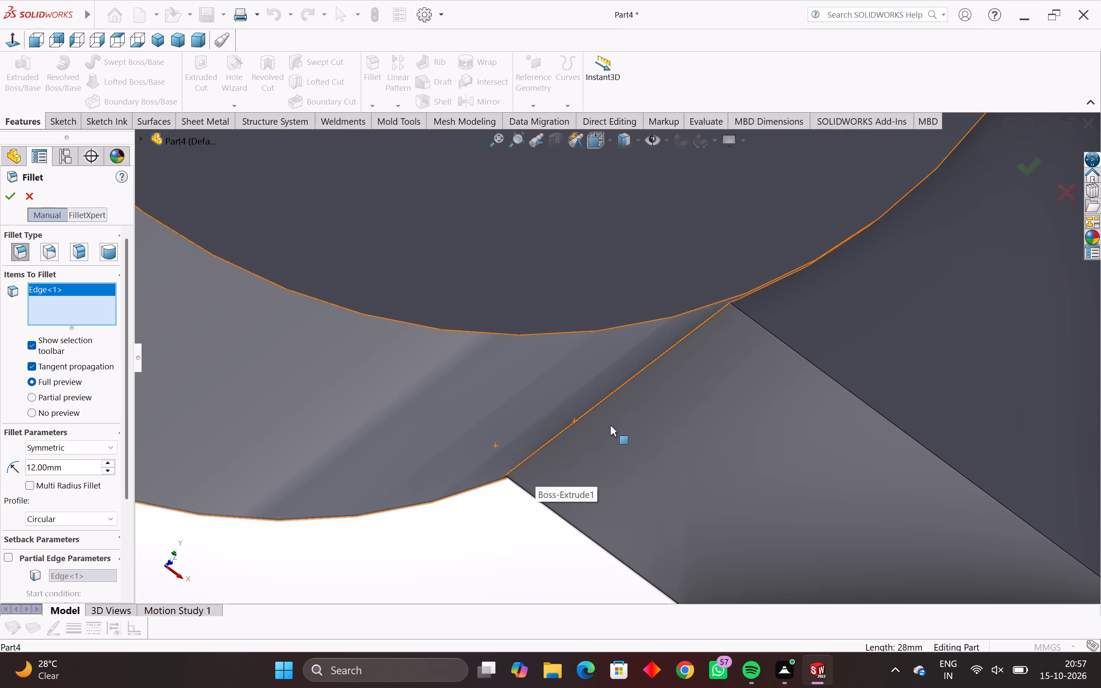
left_click(614, 393)
scroll(619, 399, "down", 1)
middle_click_drag(619, 399, 598, 392)
scroll(598, 393, "down", 3)
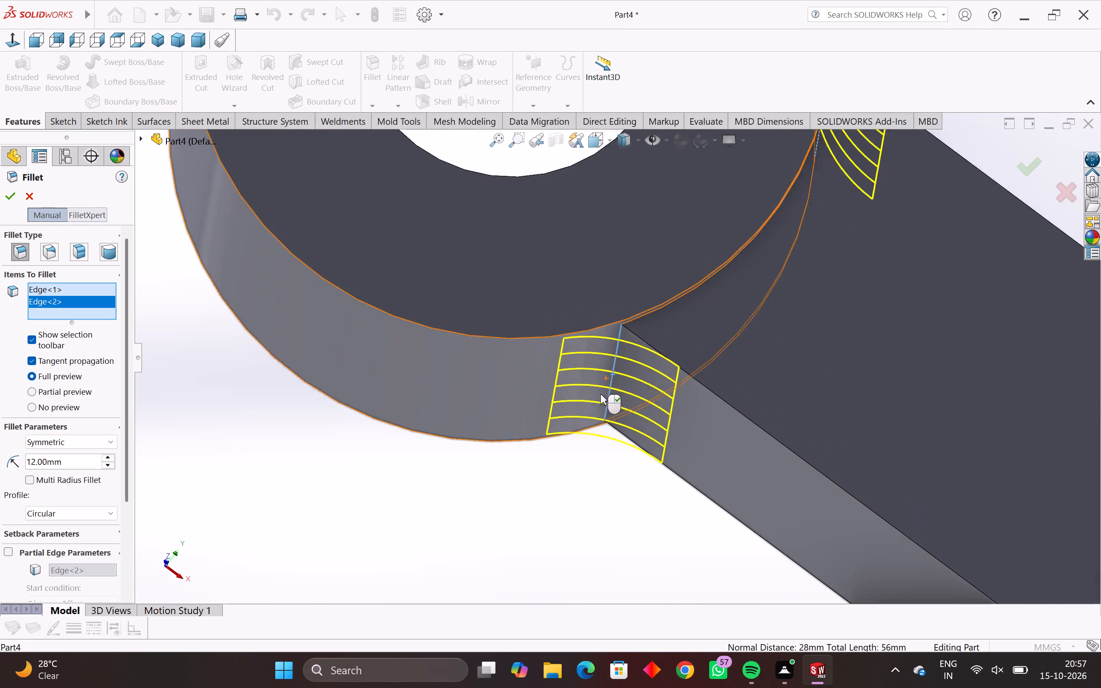
scroll(600, 394, "down", 2)
middle_click_drag(600, 394, 594, 438)
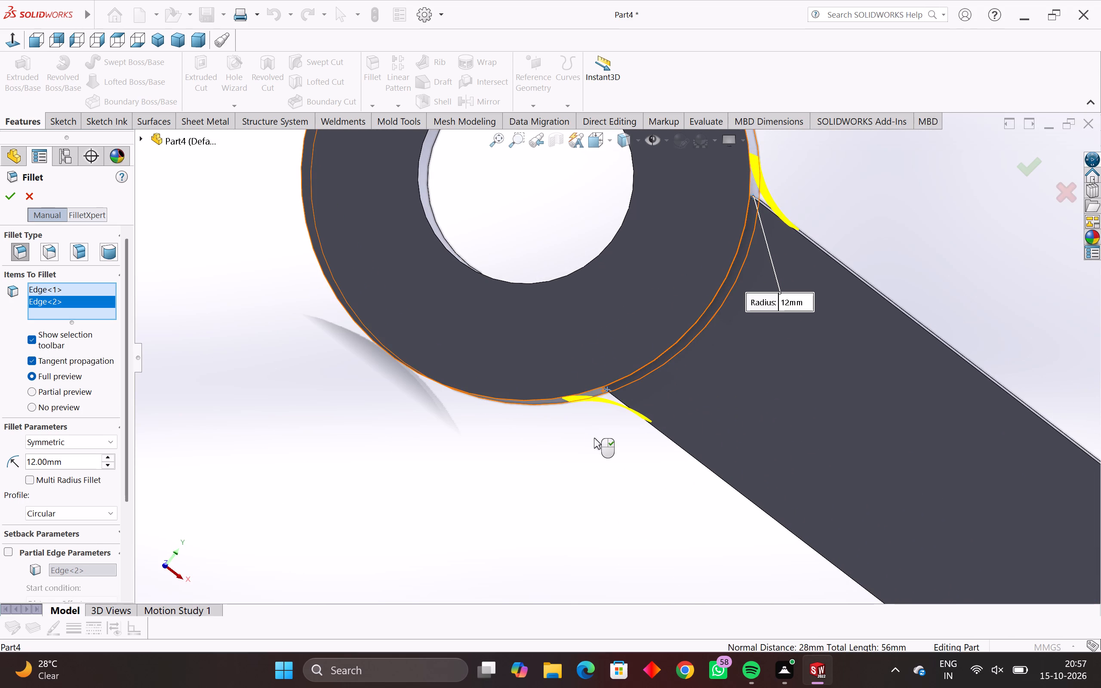
key("Return")
Start a sketch on the arm's lower long side face and draw a horizontal centerline about 171 mm long through the origin, past both ends.
middle_click_drag(594, 438, 566, 424)
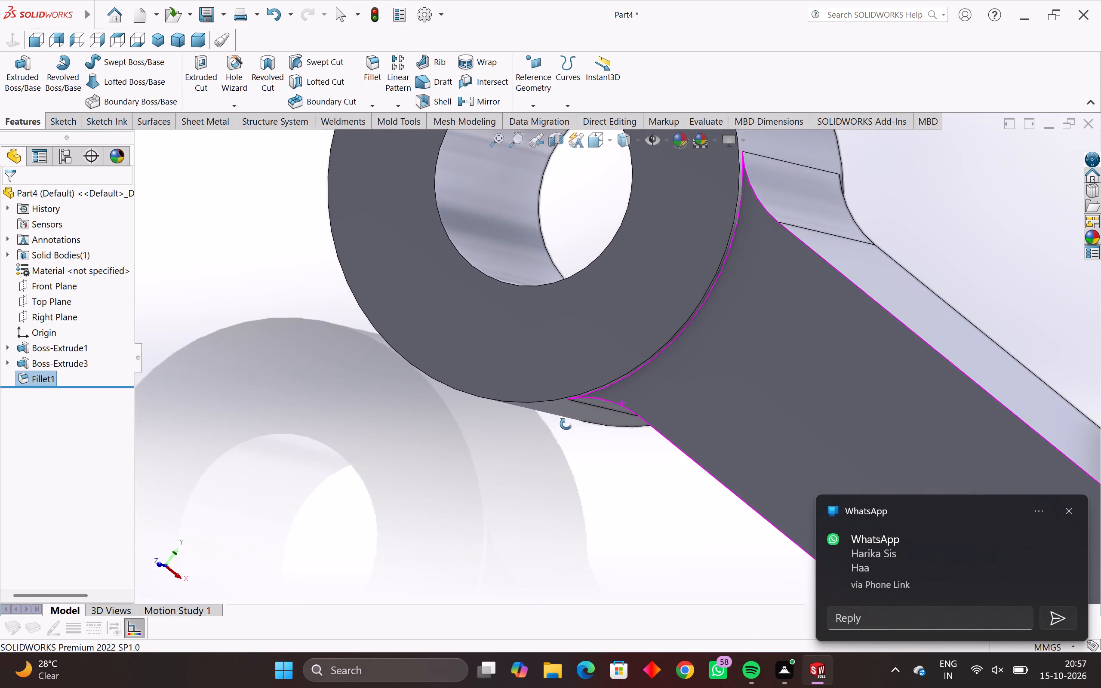
middle_click_drag(566, 424, 515, 471)
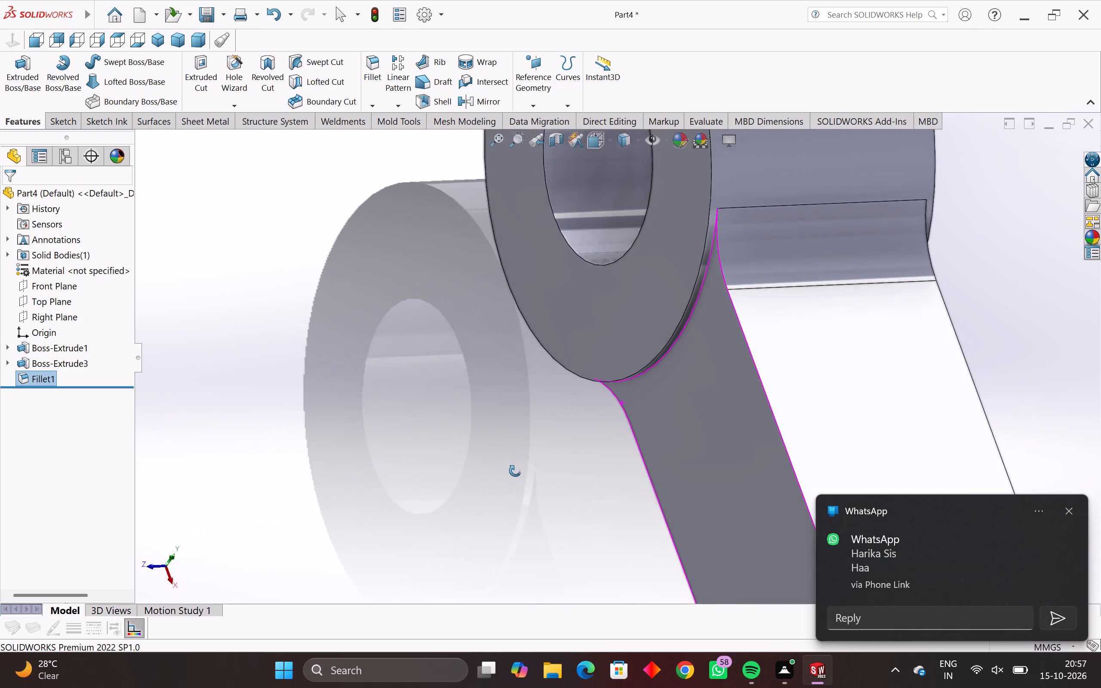
middle_click_drag(515, 471, 649, 330)
scroll(649, 330, "down", 7)
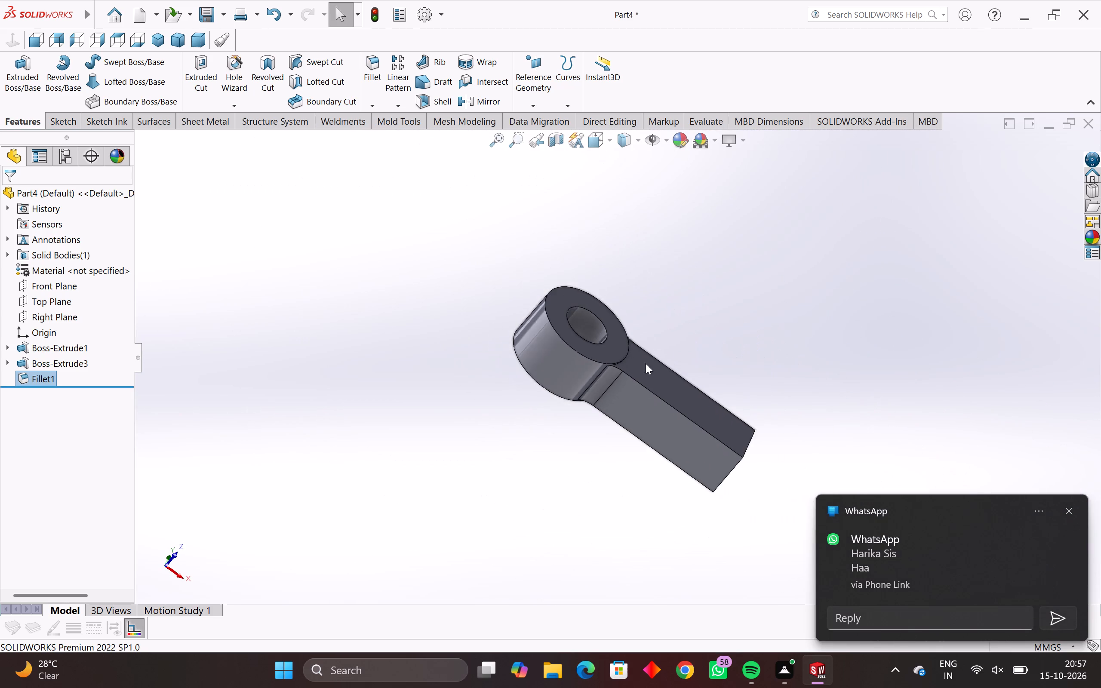
scroll(646, 363, "down", 1)
middle_click_drag(622, 353, 549, 328)
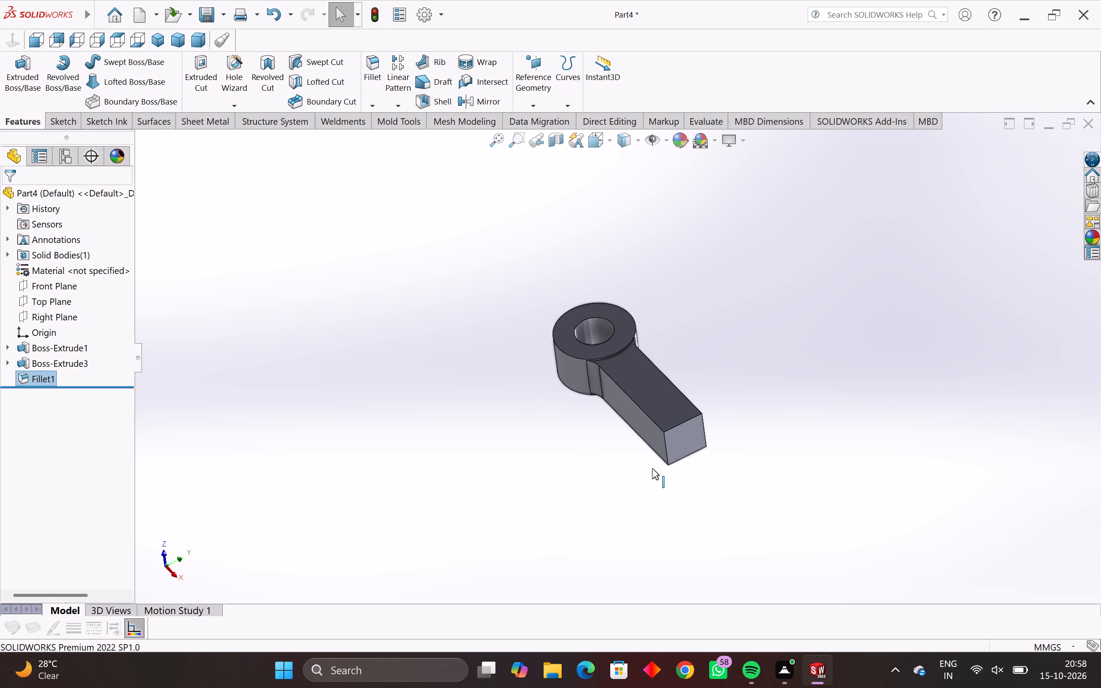
middle_click_drag(652, 467, 738, 399)
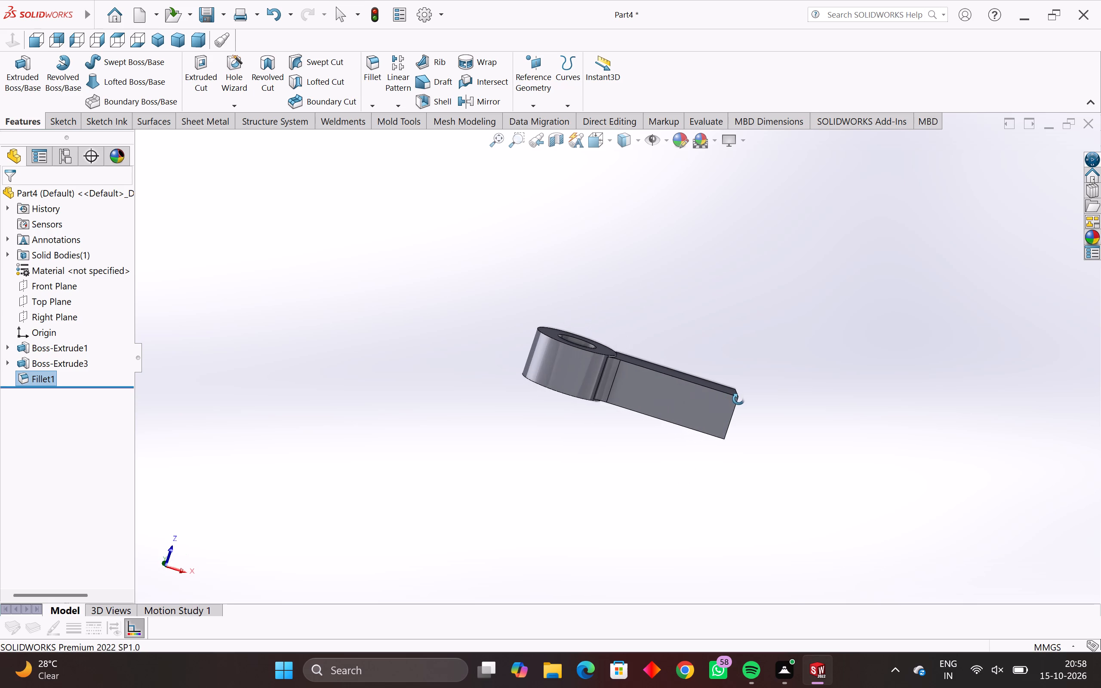
middle_click_drag(738, 399, 731, 401)
left_click(699, 398)
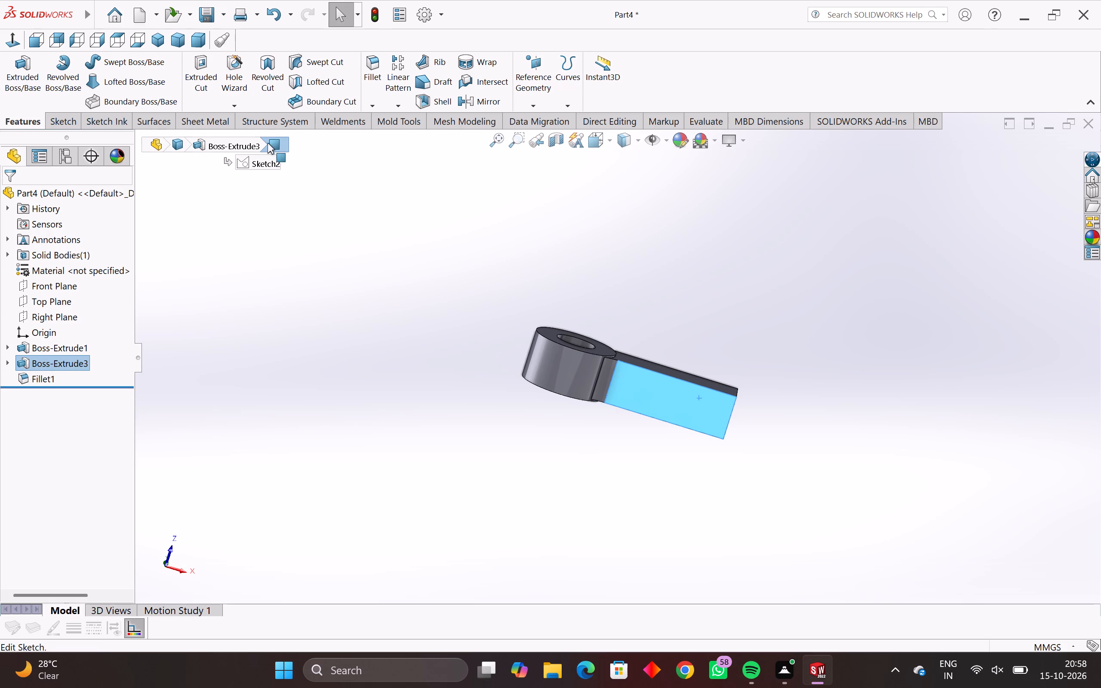
left_click(18, 129)
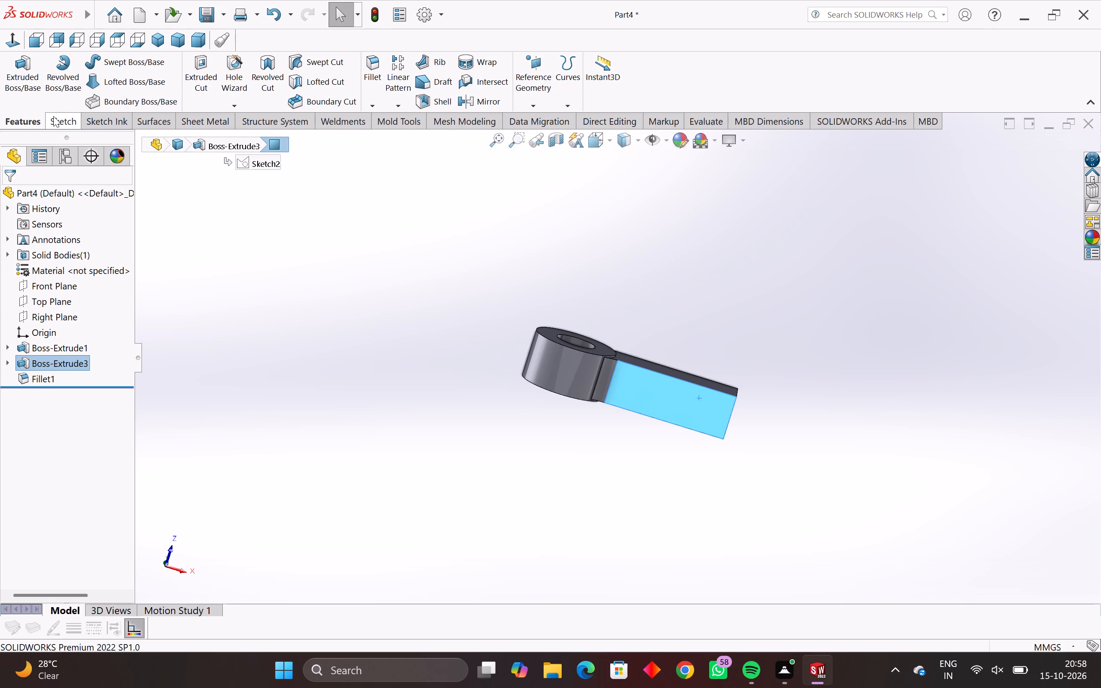
left_click(54, 116)
left_click(11, 65)
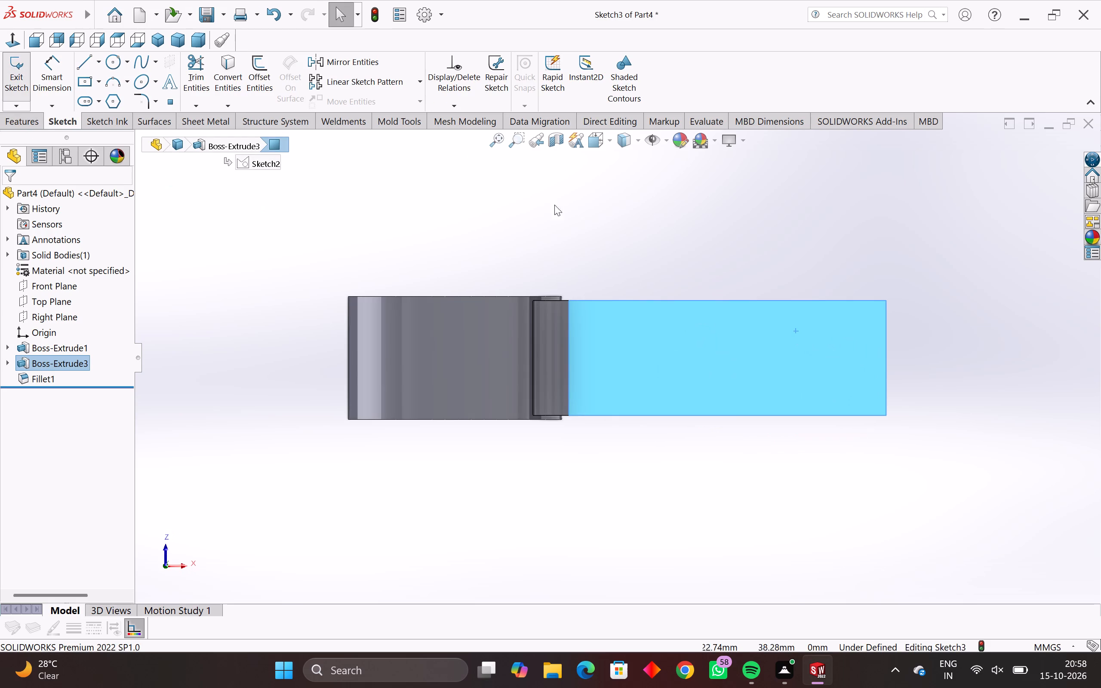
left_click(840, 210)
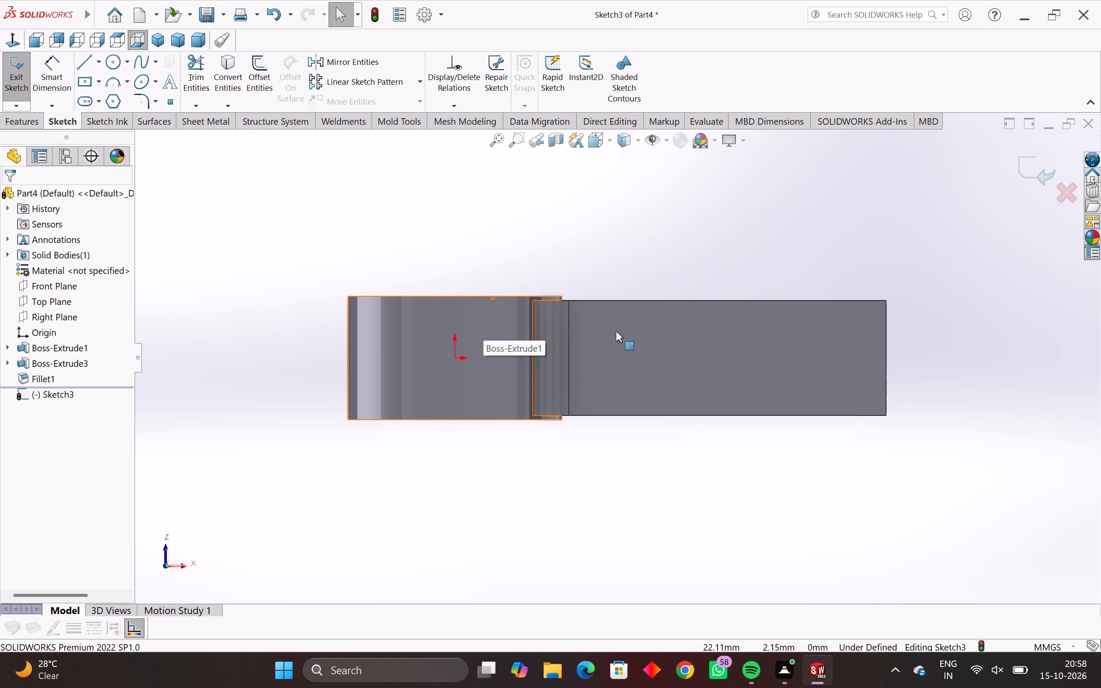
left_click(95, 62)
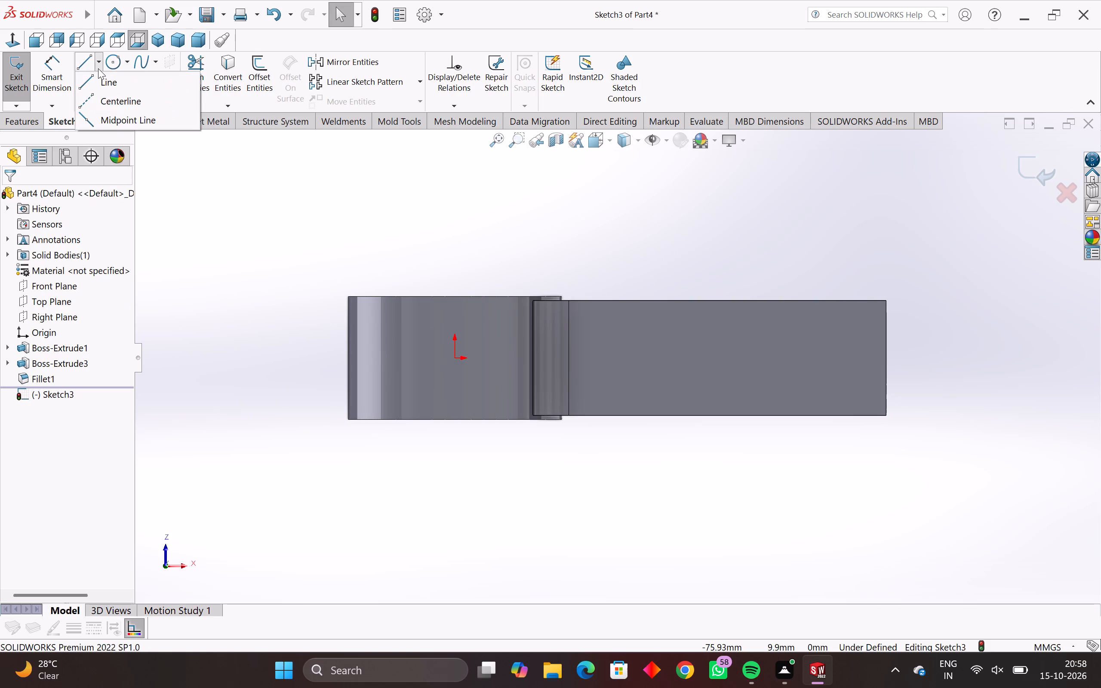
left_click(111, 94)
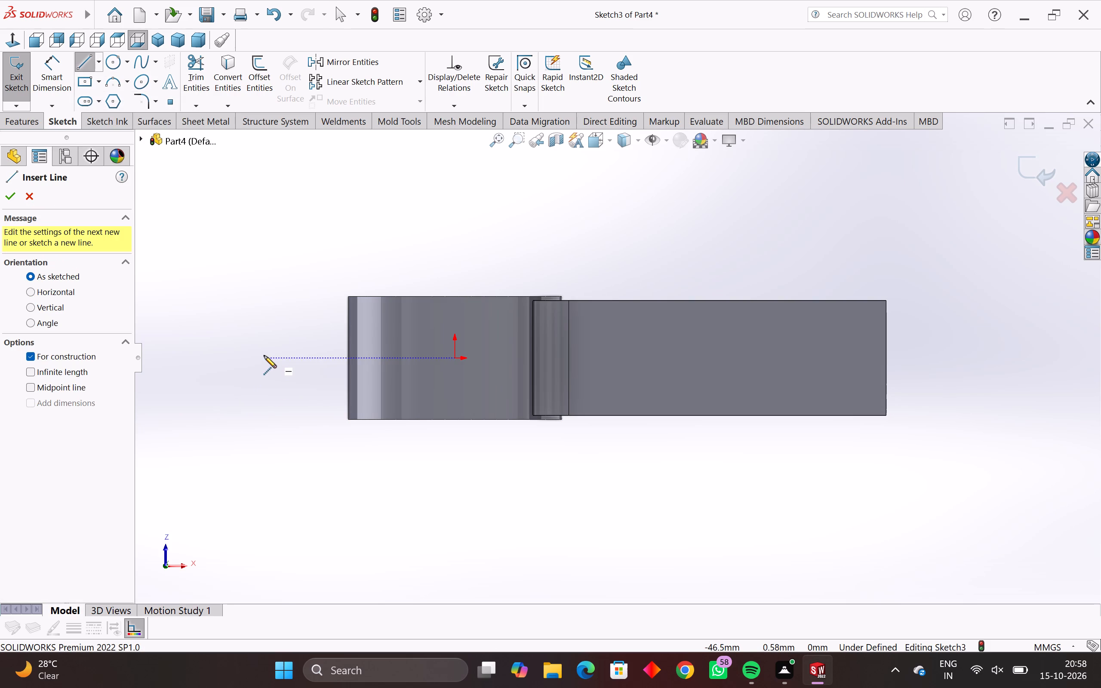
left_click(264, 356)
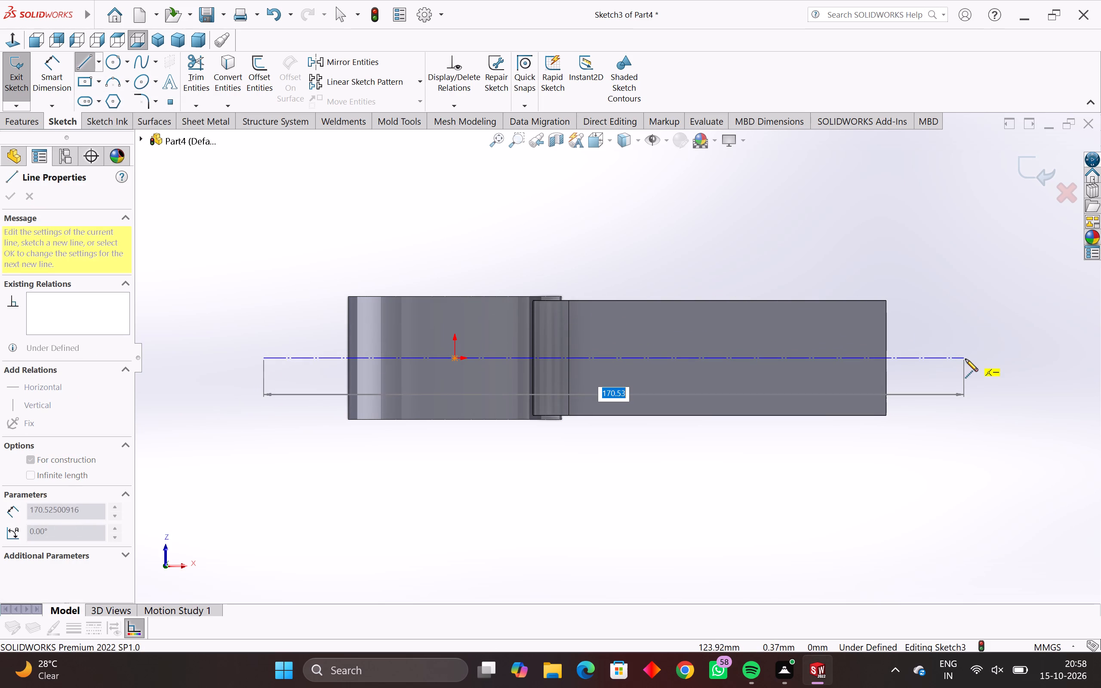
left_click(966, 359)
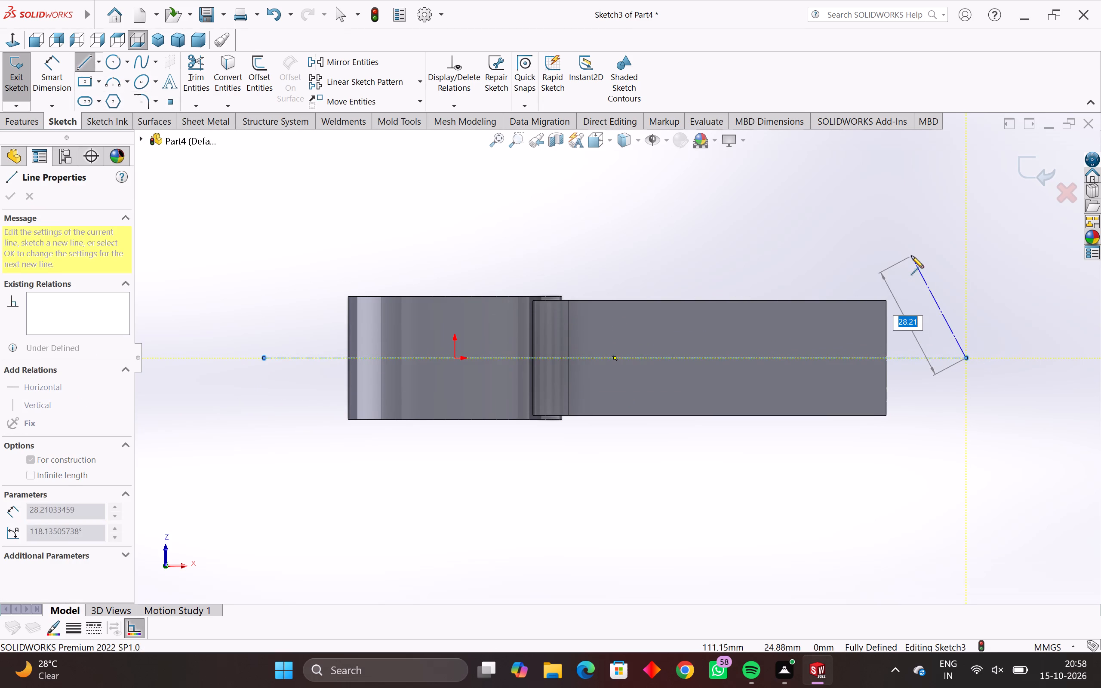
key("Escape")
Draw a 34 mm line from the arm's free end towards the hub, above the centerline, and a perpendicular line about 5 mm long to the upper edge.
key("l")
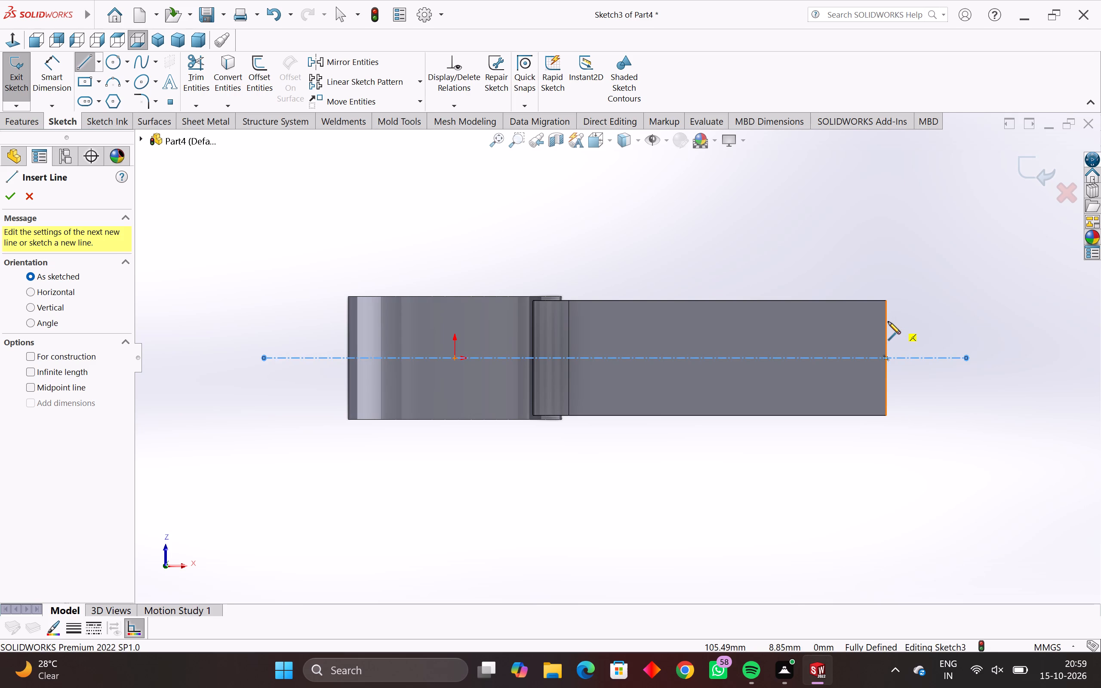
left_click(886, 321)
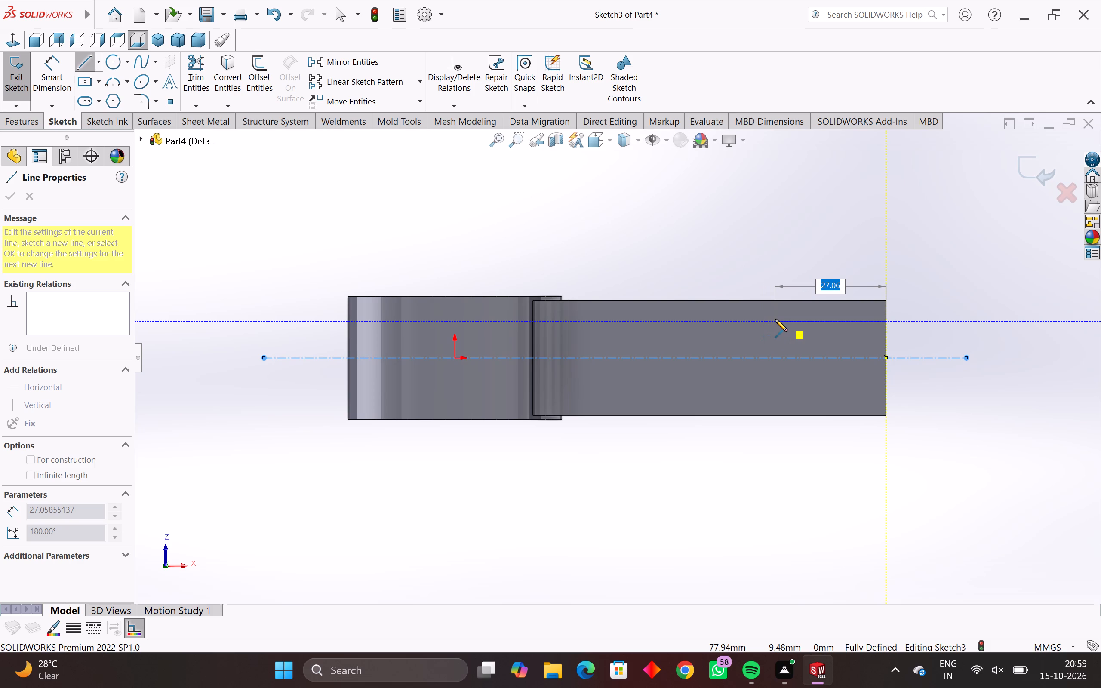
type("34")
key("Return")
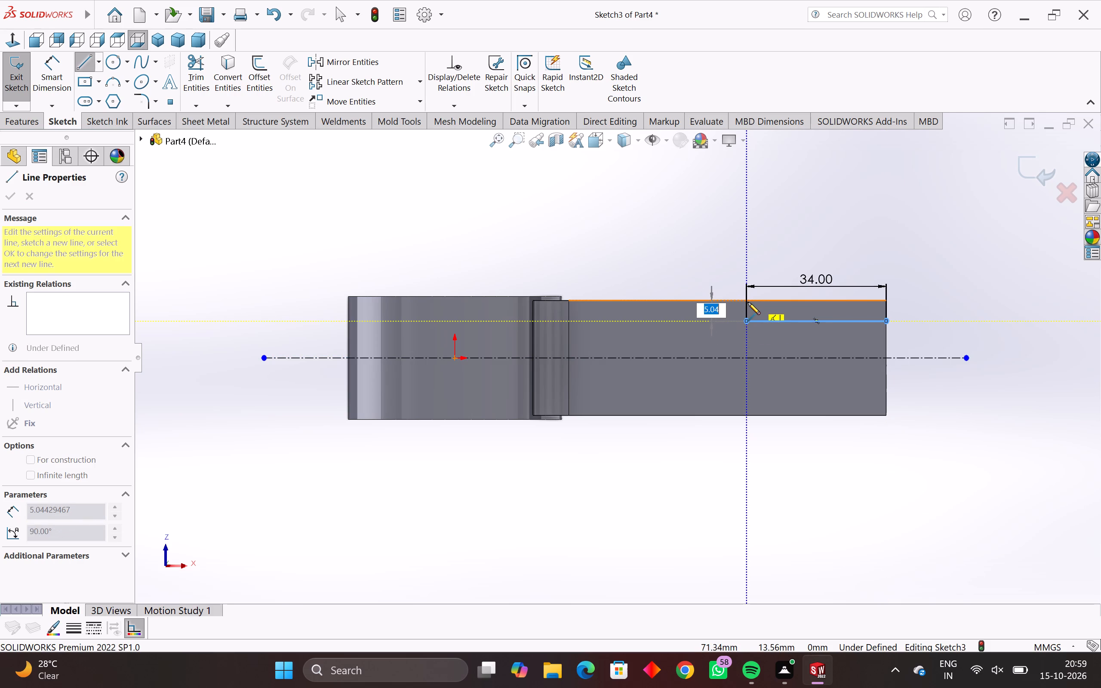
left_click(747, 302)
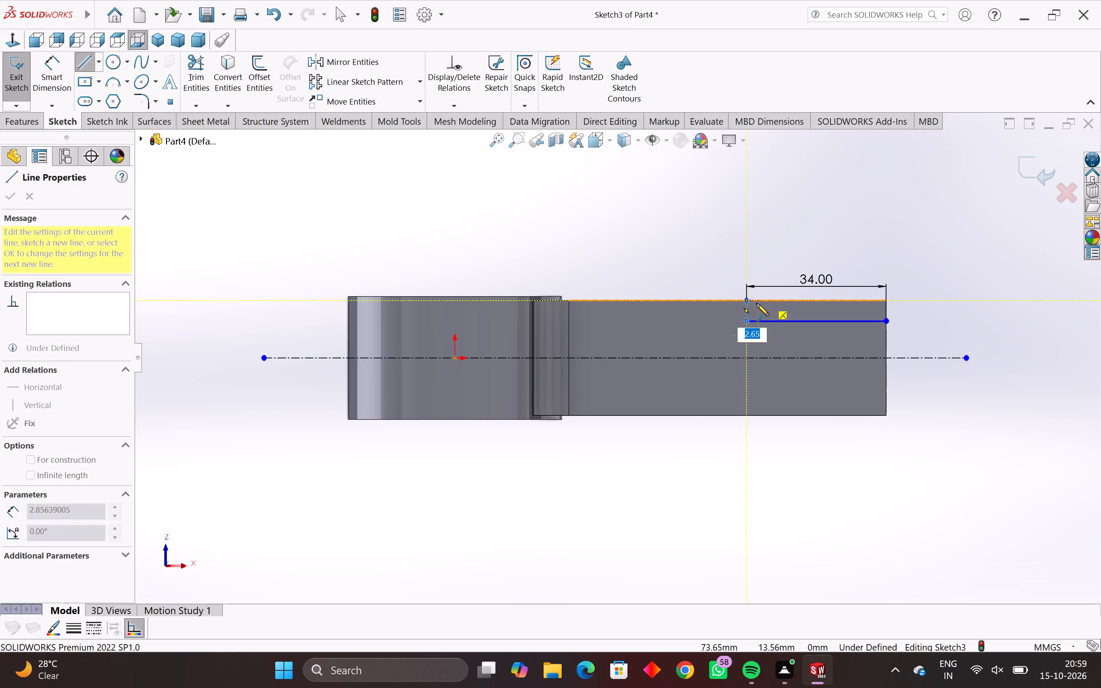
key("Escape")
key("Escape")
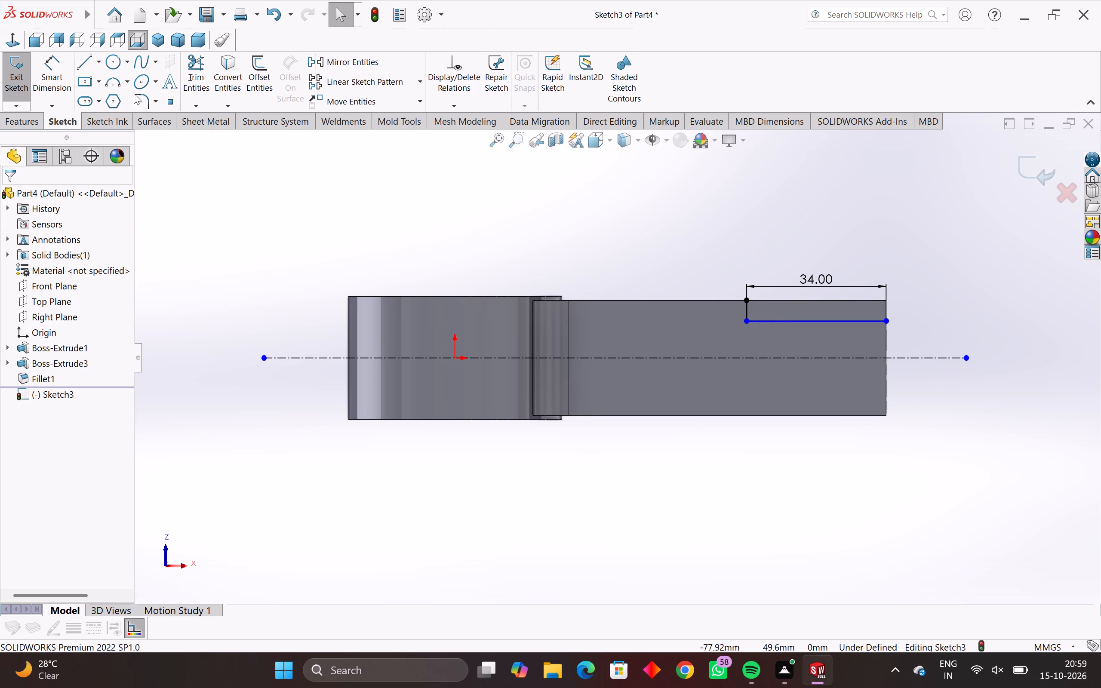
Draw a tangent semicircular arc of about 2.5 mm radius between the short line's endpoints, bulging towards the hub.
left_click(113, 81)
scroll(759, 304, "up", 3)
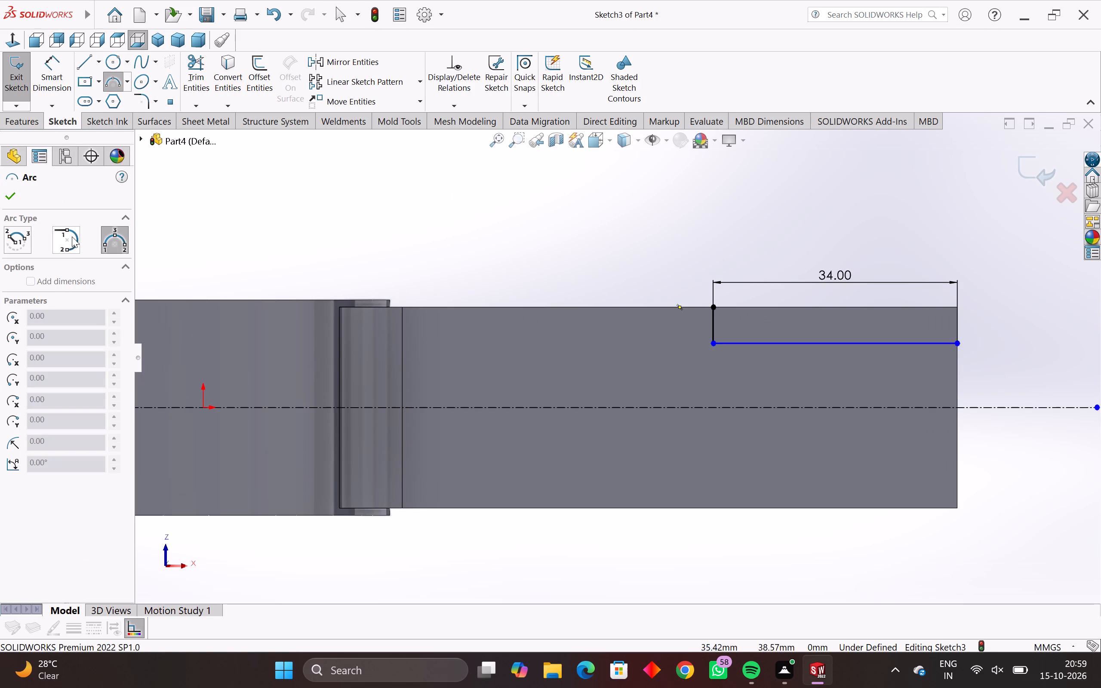
left_click(72, 236)
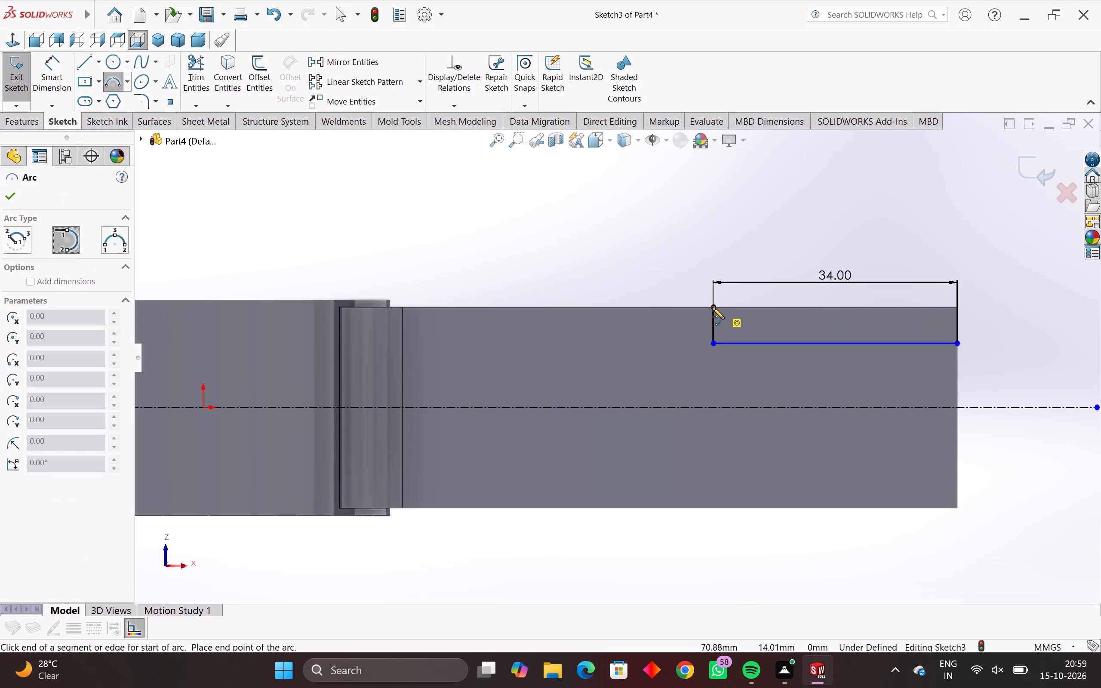
left_click(712, 307)
scroll(711, 338, "up", 2)
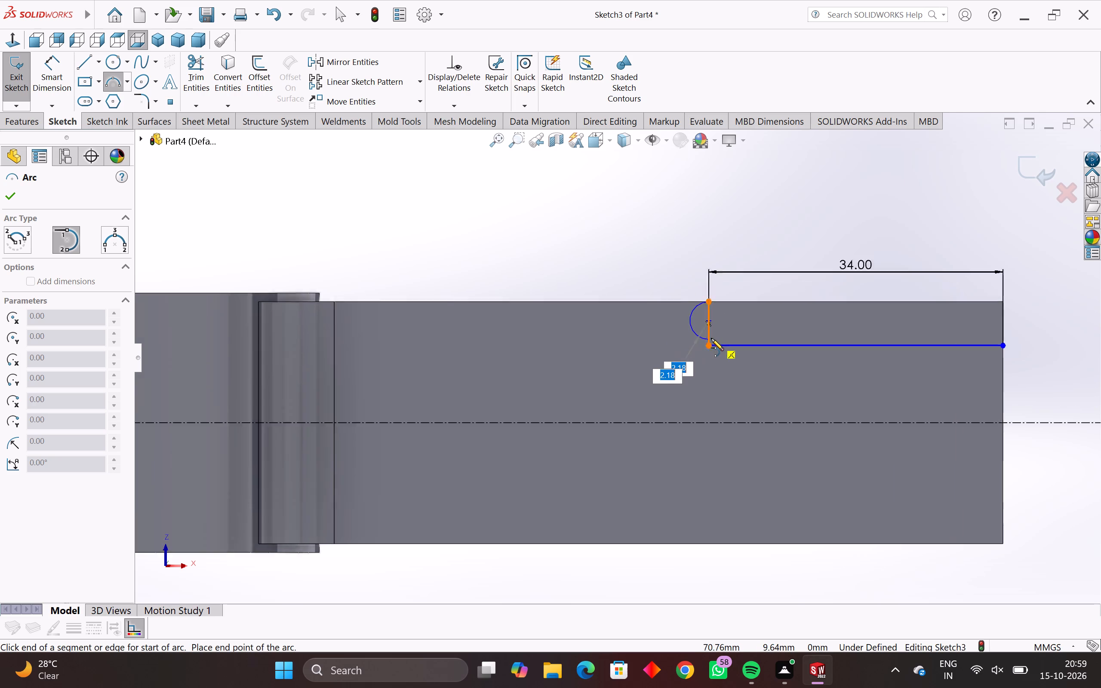
scroll(711, 338, "up", 3)
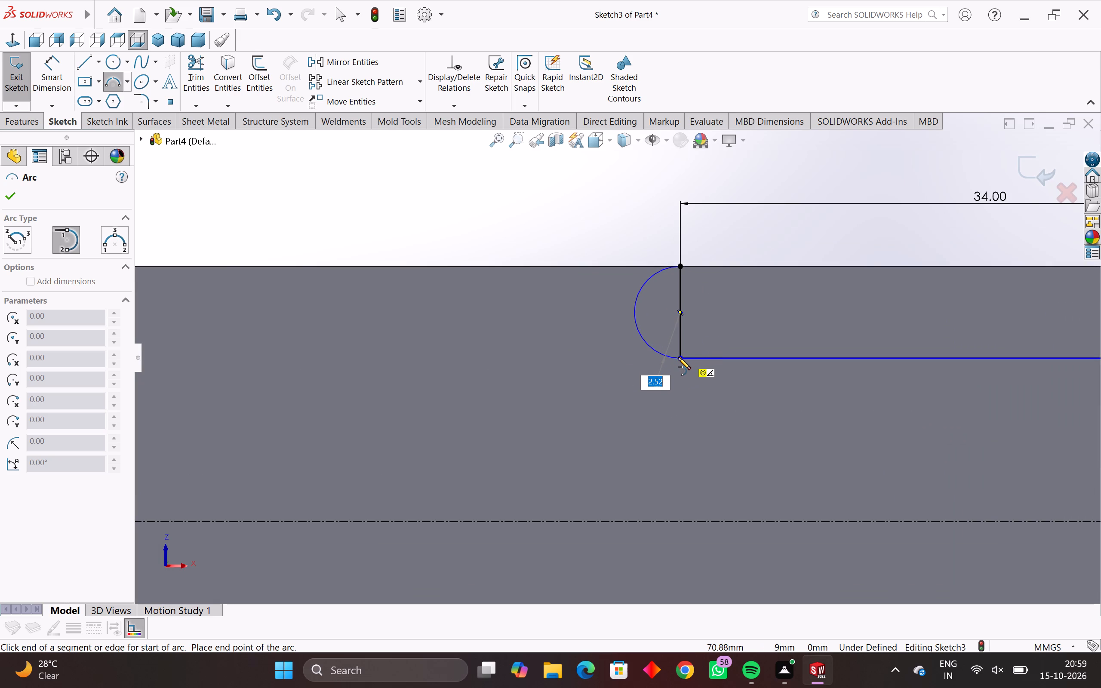
left_click(678, 357)
key("Escape")
key("Escape")
key("Escape")
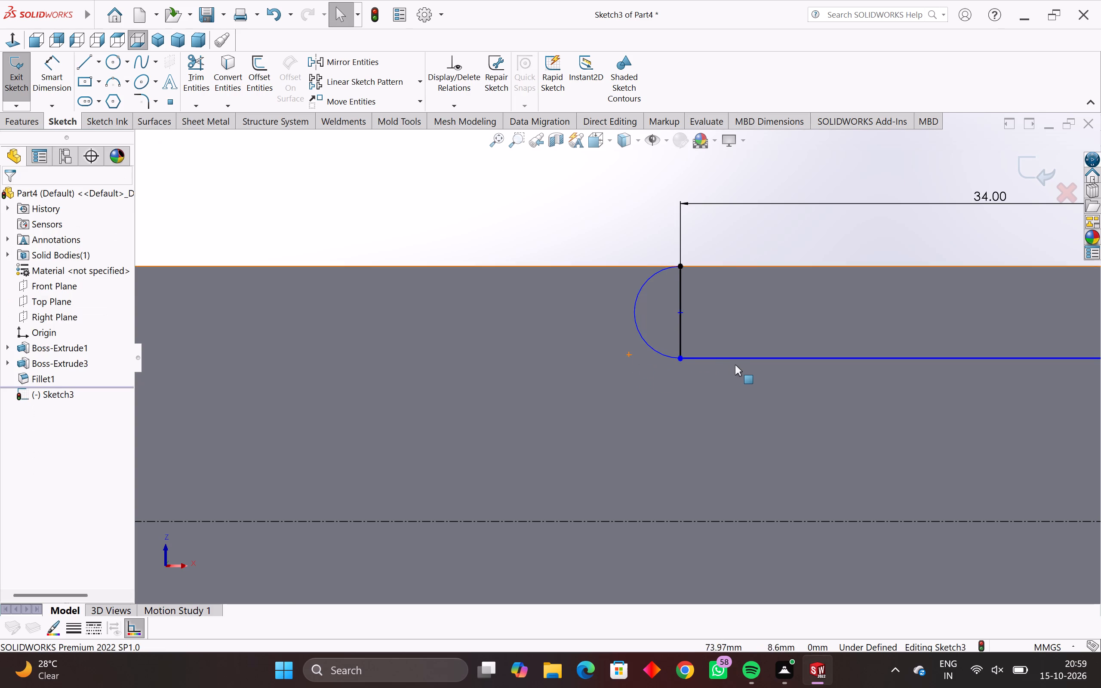
scroll(738, 366, "down", 6)
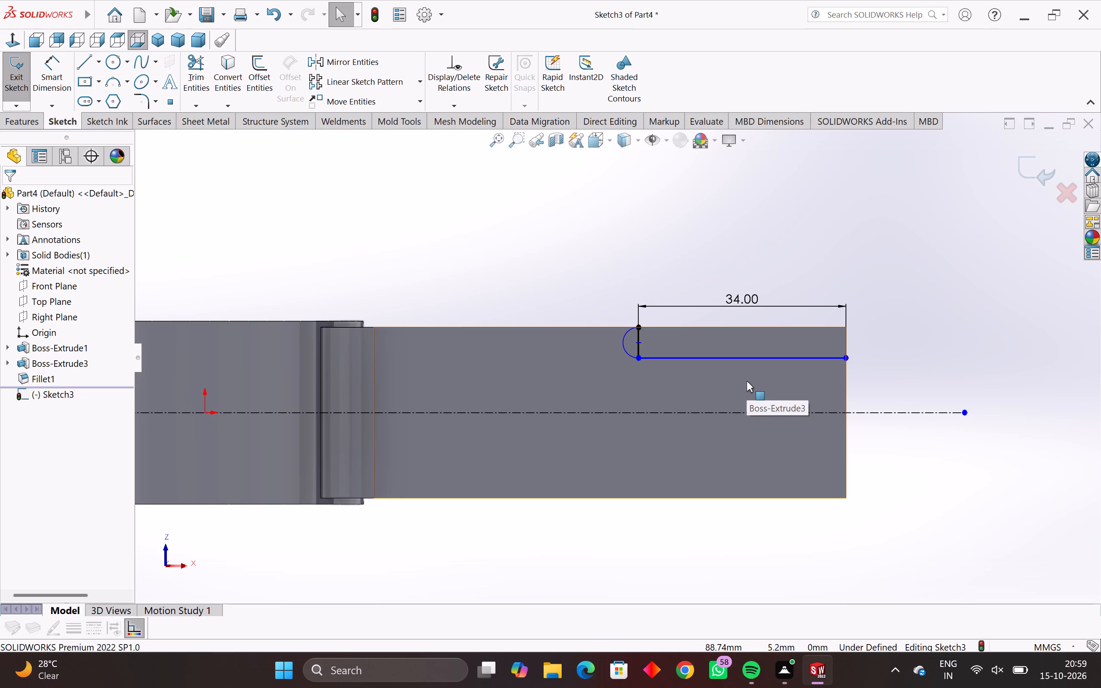
Dimension the 34 mm line's distance from the centerline and set it to 8 mm.
scroll(648, 353, "up", 9)
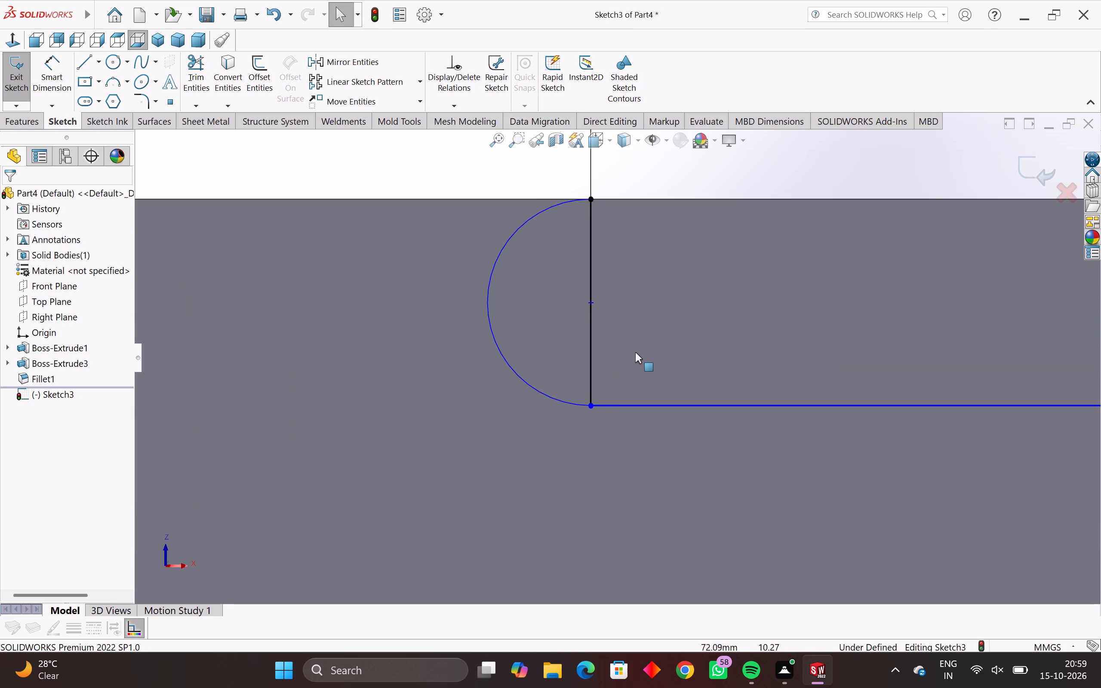
scroll(610, 409, "up", 3)
scroll(575, 407, "down", 4)
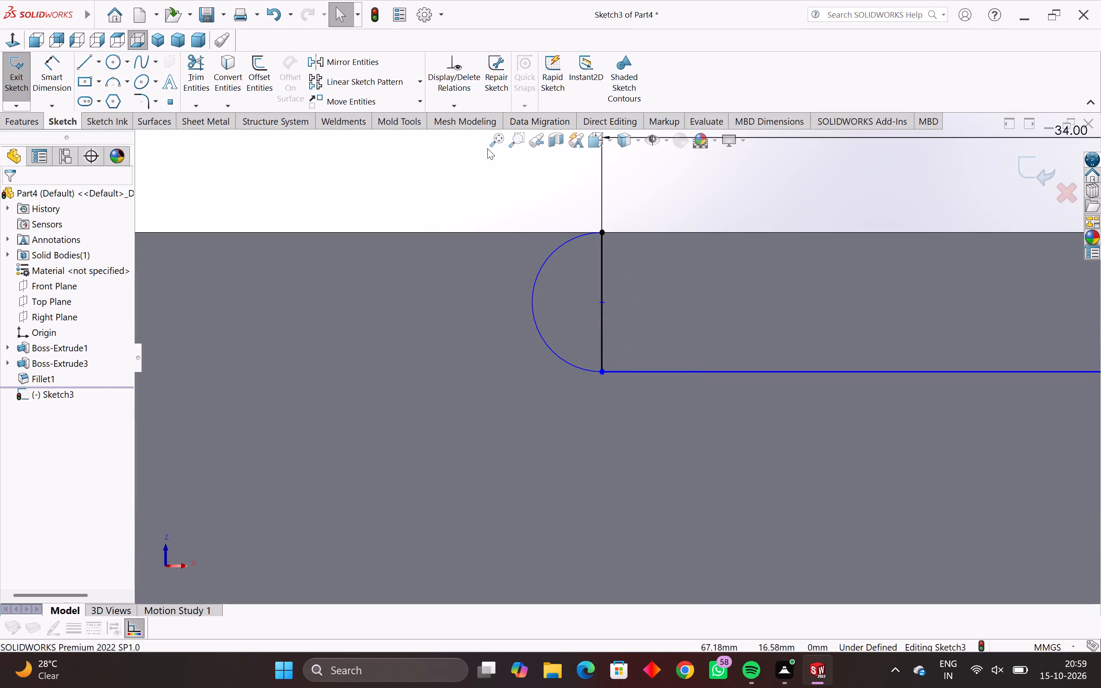
scroll(864, 510, "down", 5)
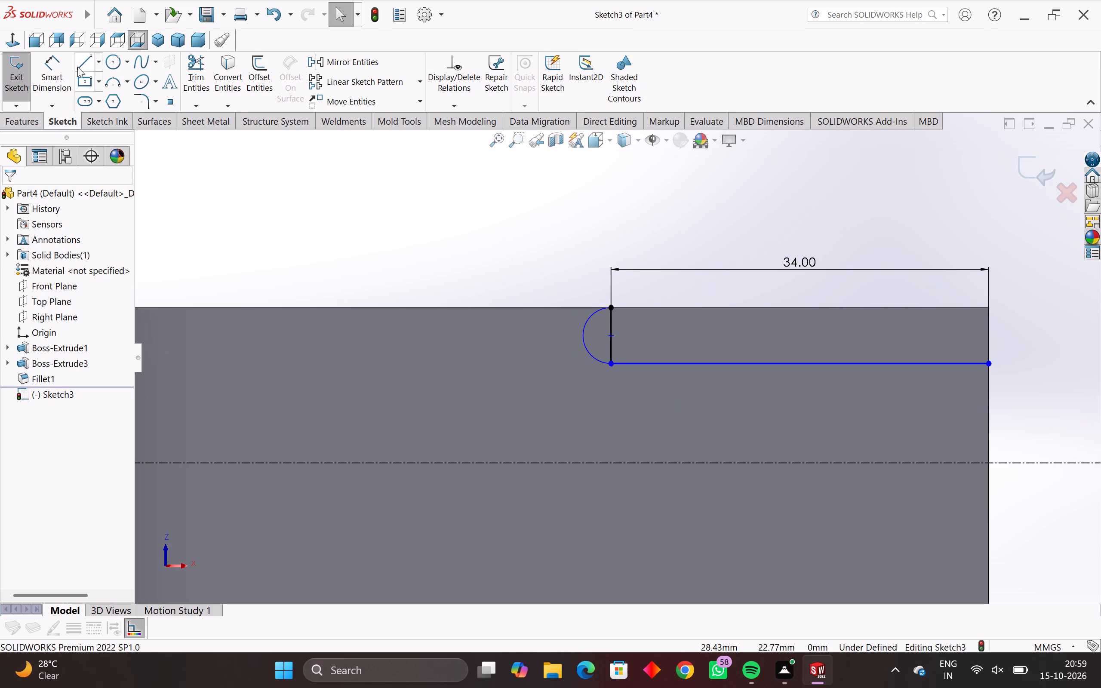
left_click(55, 69)
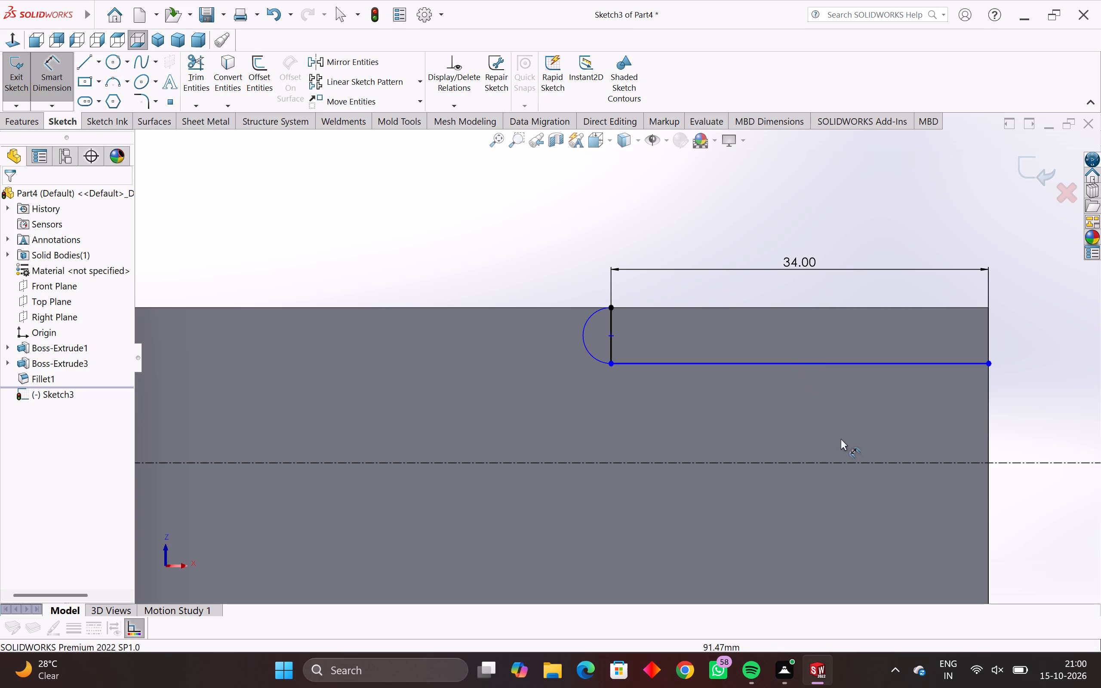
left_click(862, 461)
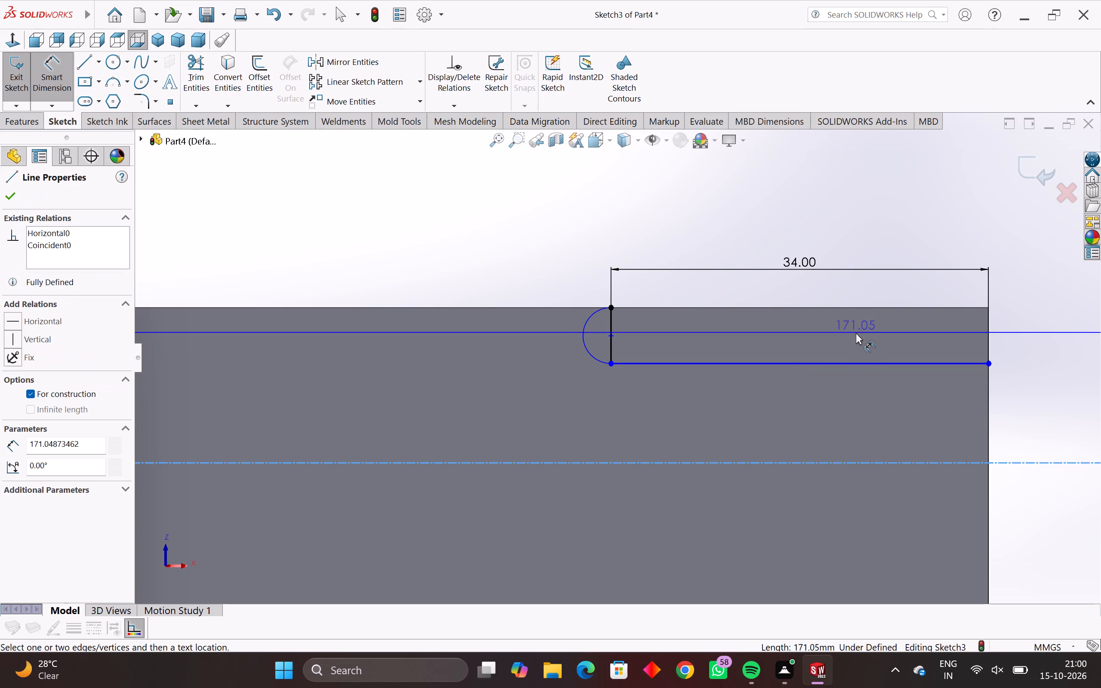
left_click(864, 363)
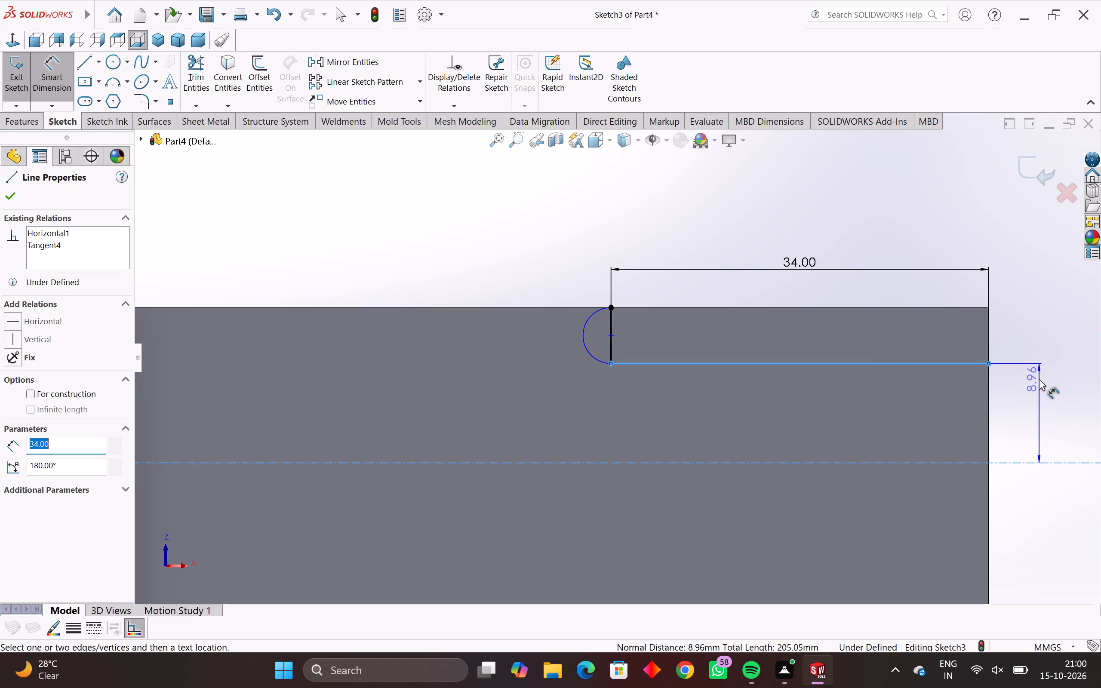
left_click(1039, 379)
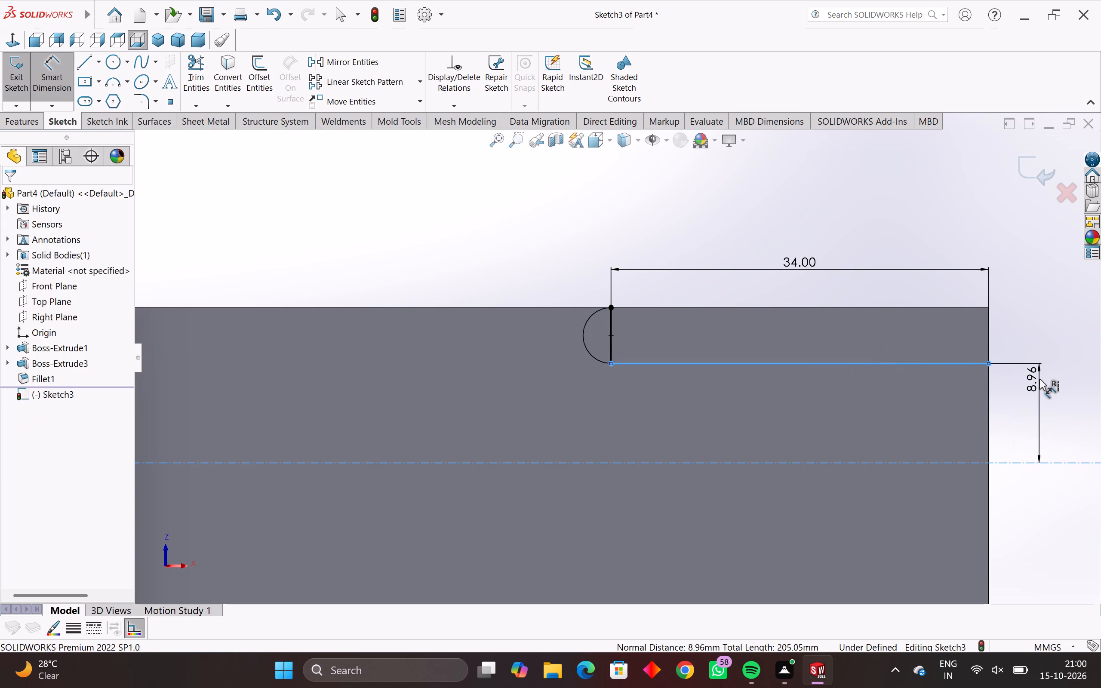
key("8")
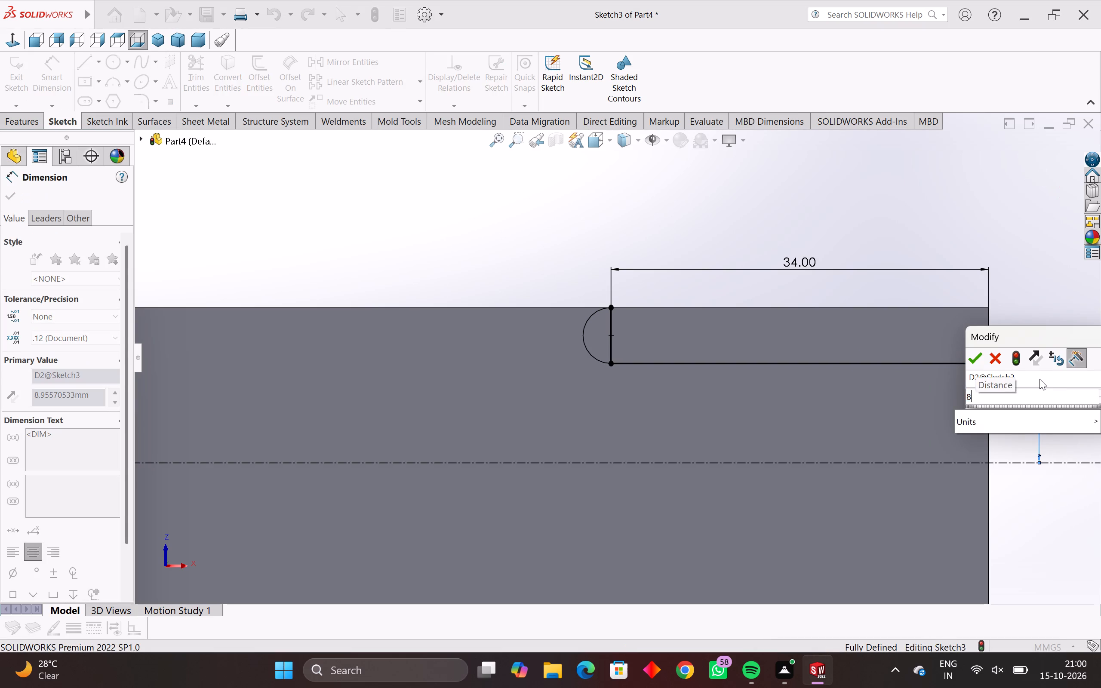
key("Return")
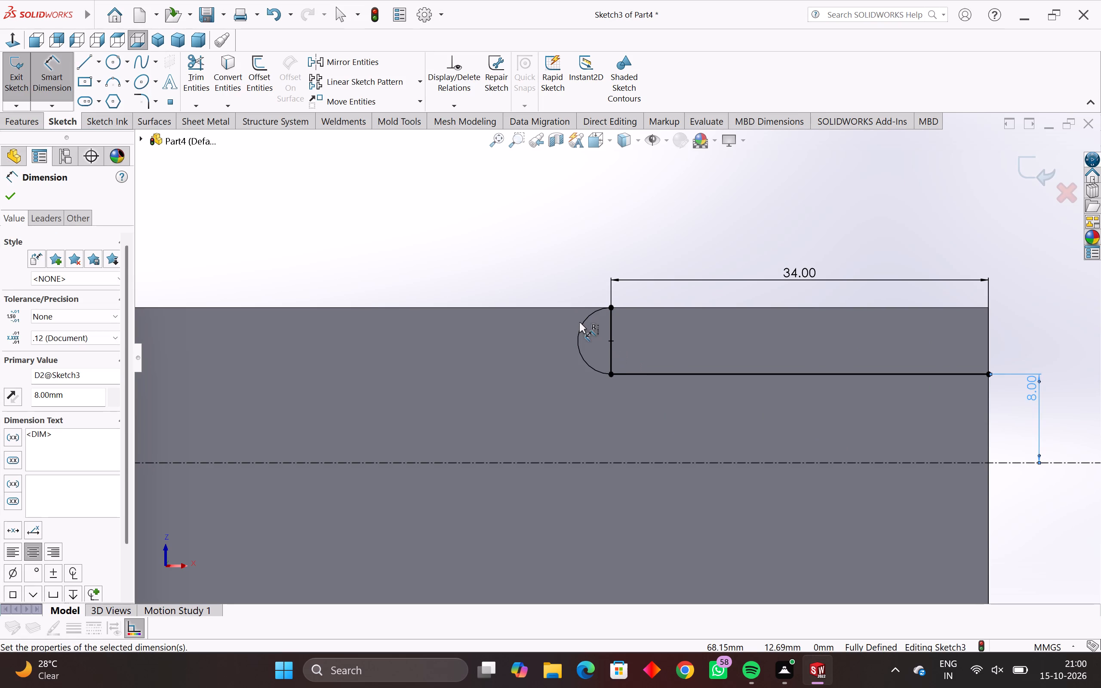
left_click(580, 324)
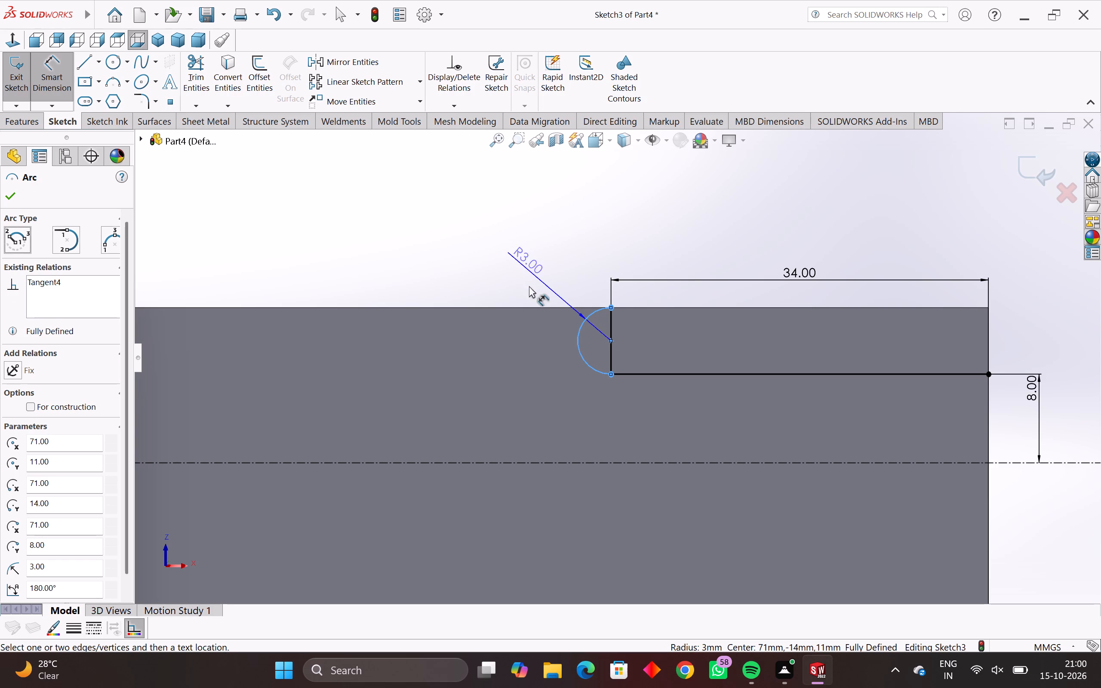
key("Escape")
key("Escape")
Delete the semicircular arc on the hub side of the short perpendicular line.
left_click_drag(595, 329, 569, 336)
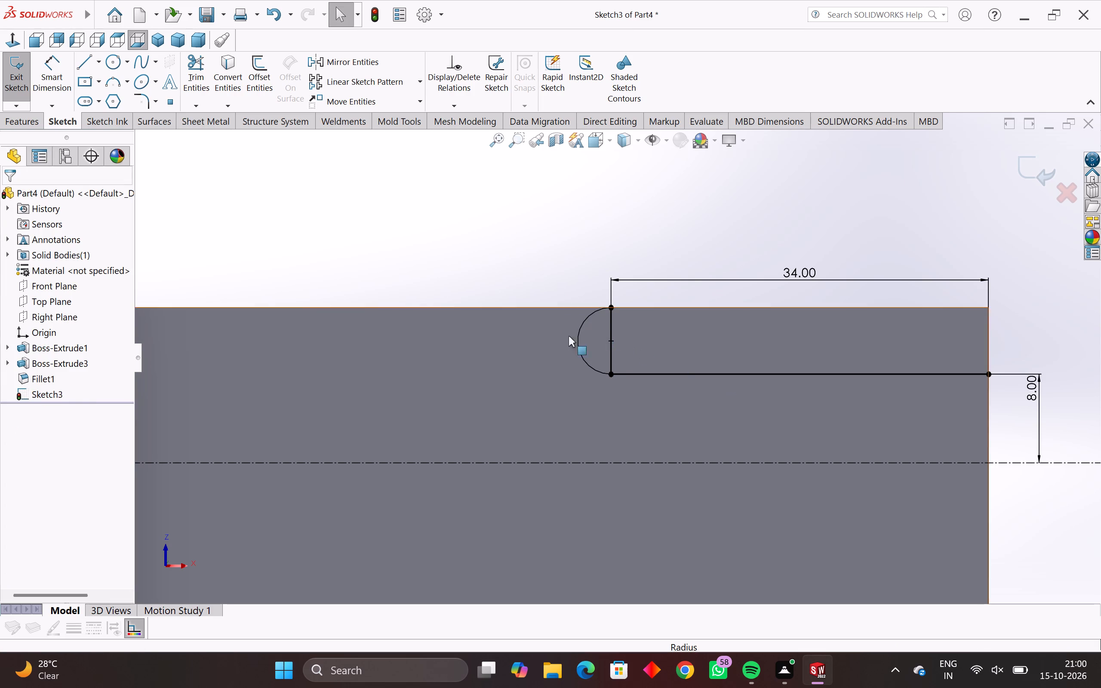
left_click_drag(569, 336, 519, 355)
key("Delete")
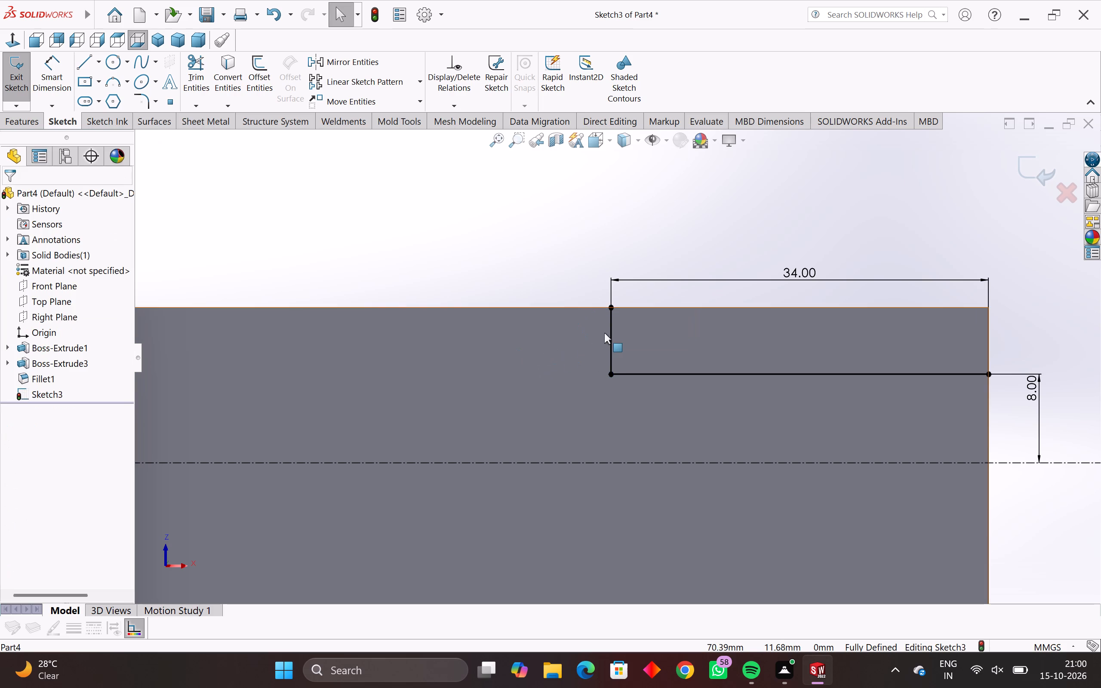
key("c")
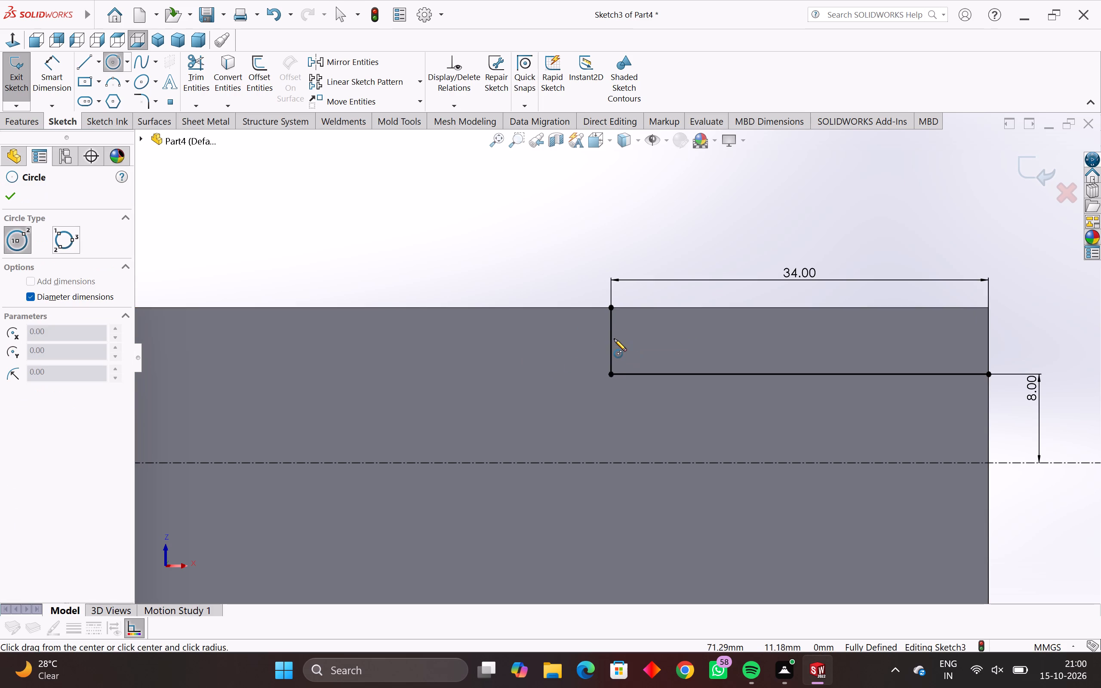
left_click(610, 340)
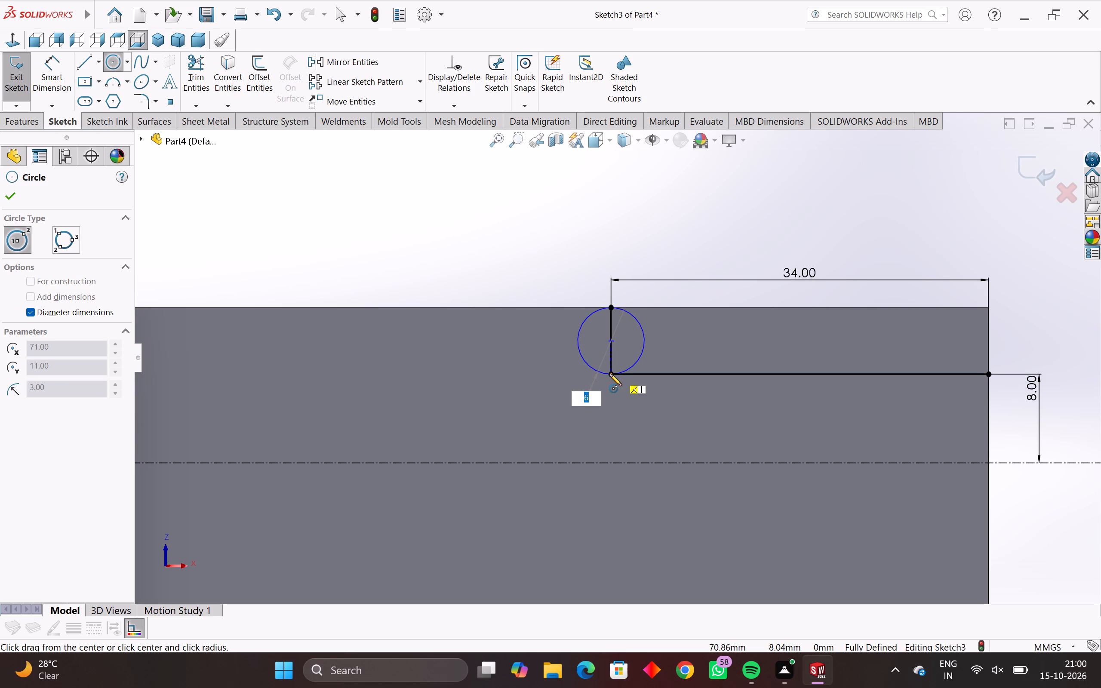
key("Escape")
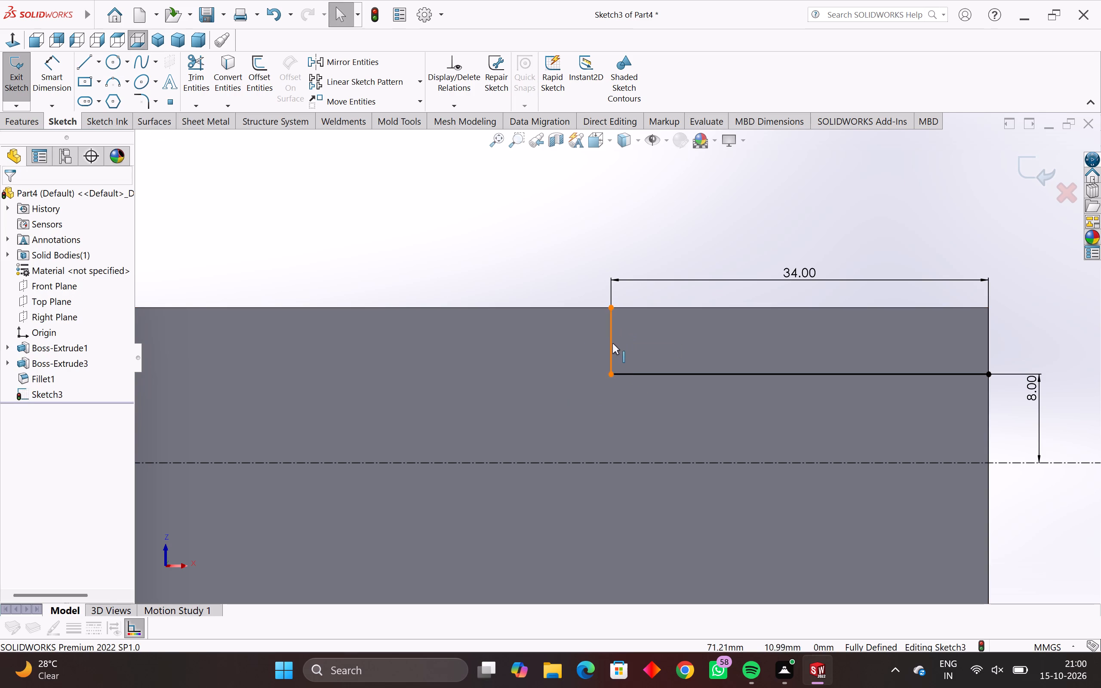
Draw a 6 mm radius circle centred on the short line's upper endpoint and passing through its lower endpoint.
key("c")
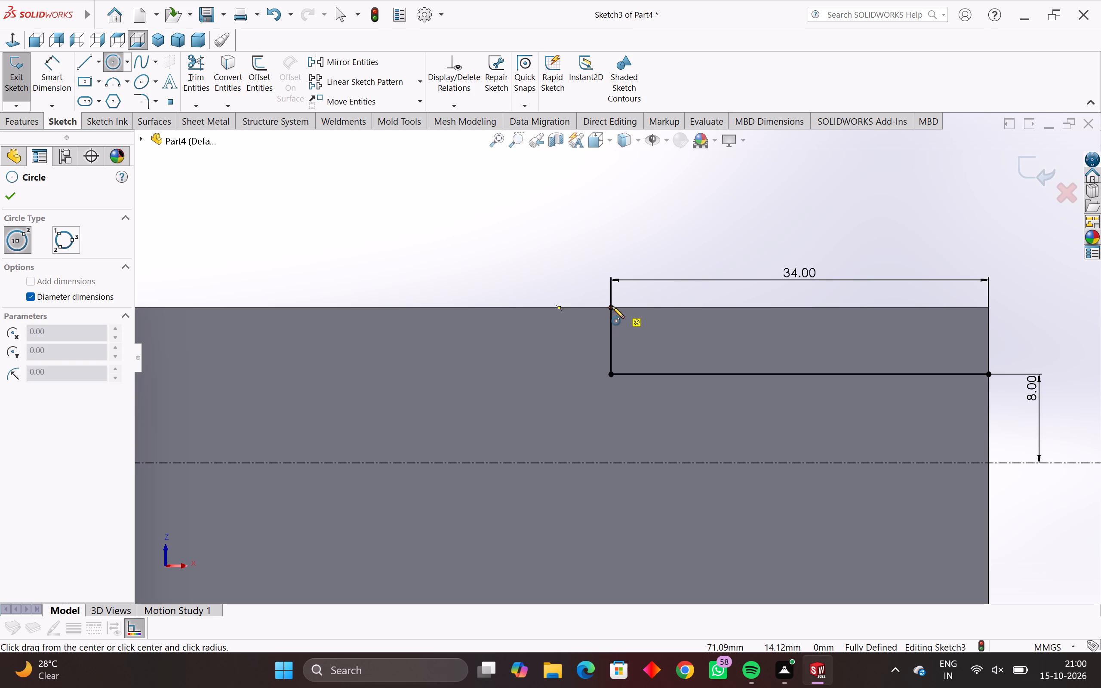
left_click(611, 306)
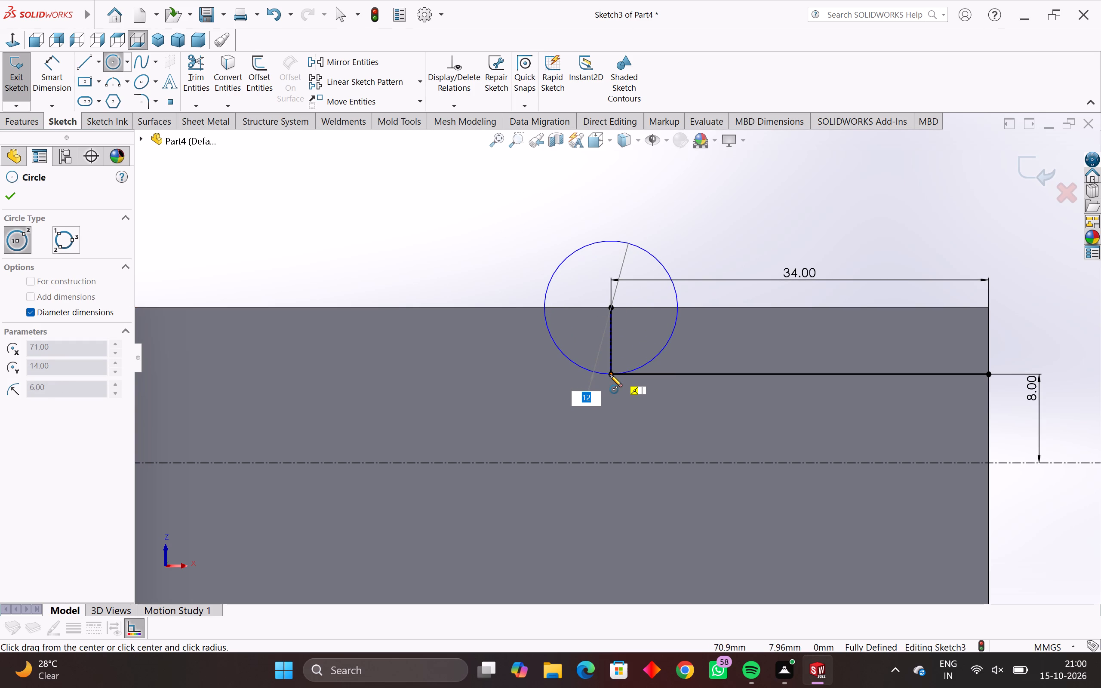
left_click(610, 375)
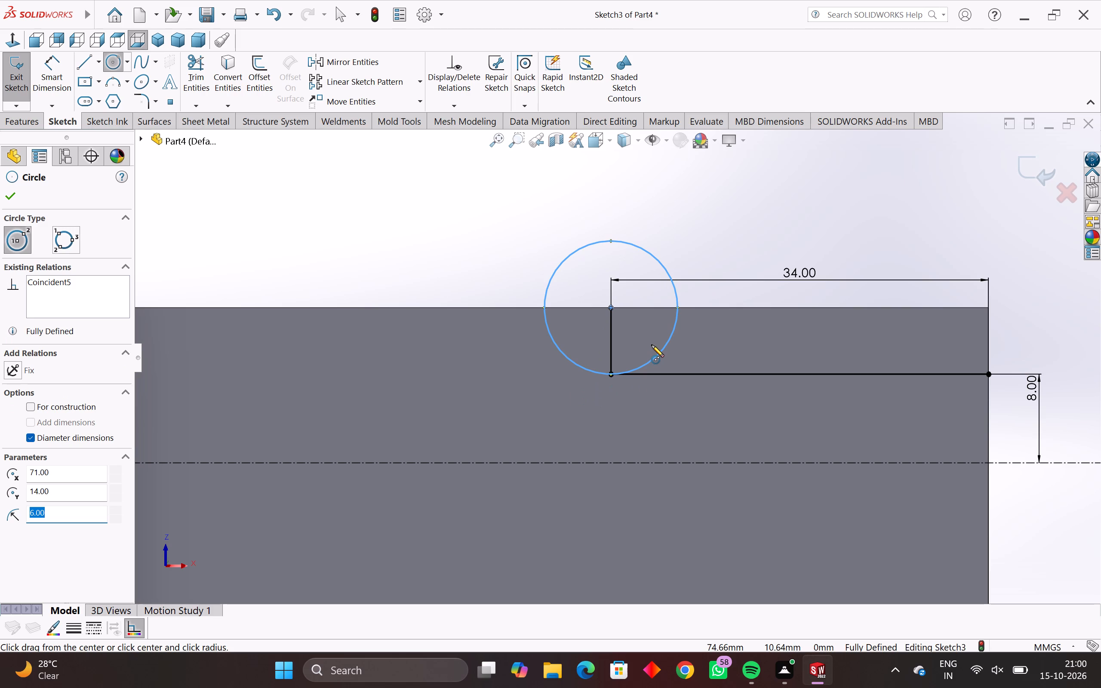
key("Escape")
key("Escape")
key("Escape")
key("Escape")
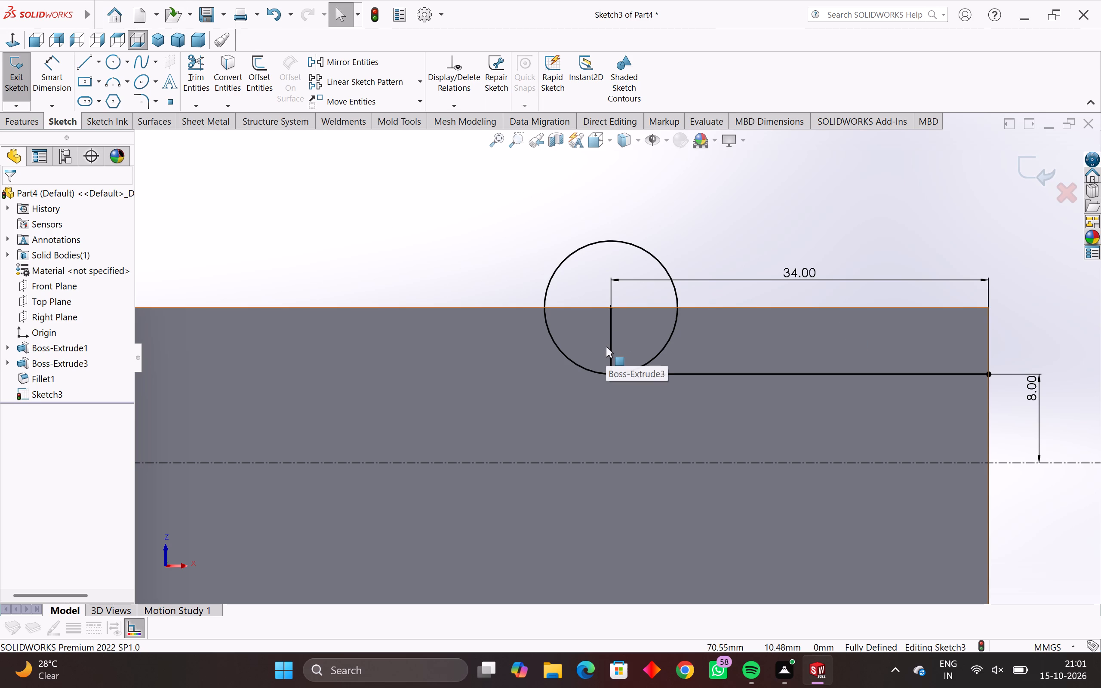
Draw a 40 mm line along the arm's upper edge from the circle's hub-side point to the free-end corner, plus a 6 mm line closing the end.
key("l")
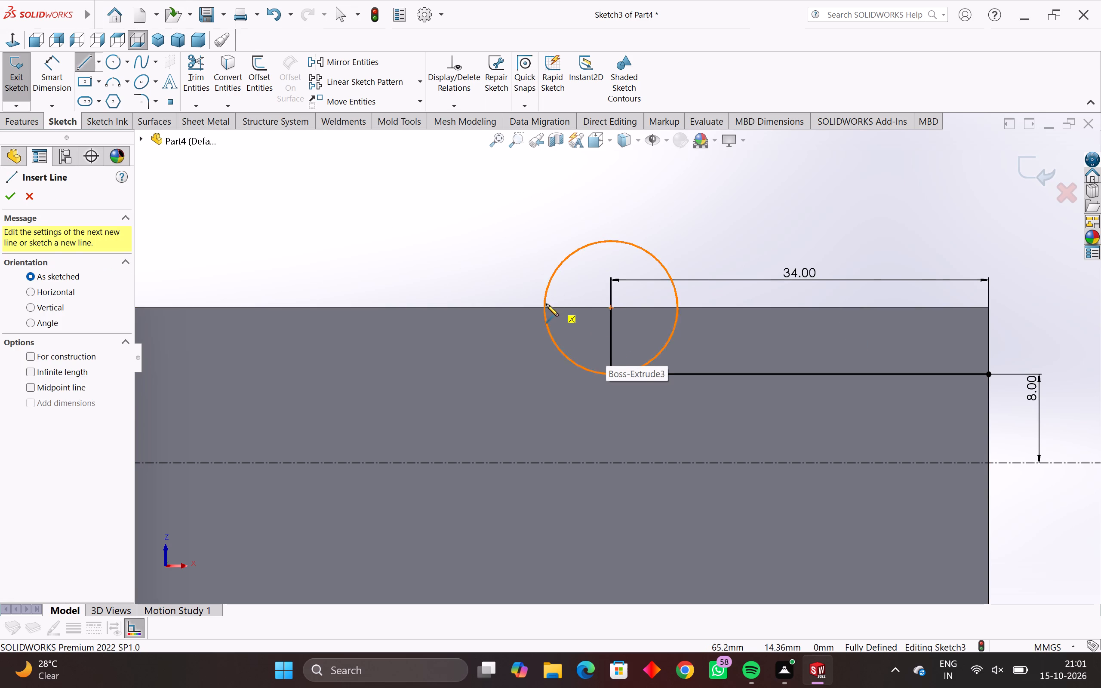
left_click(544, 307)
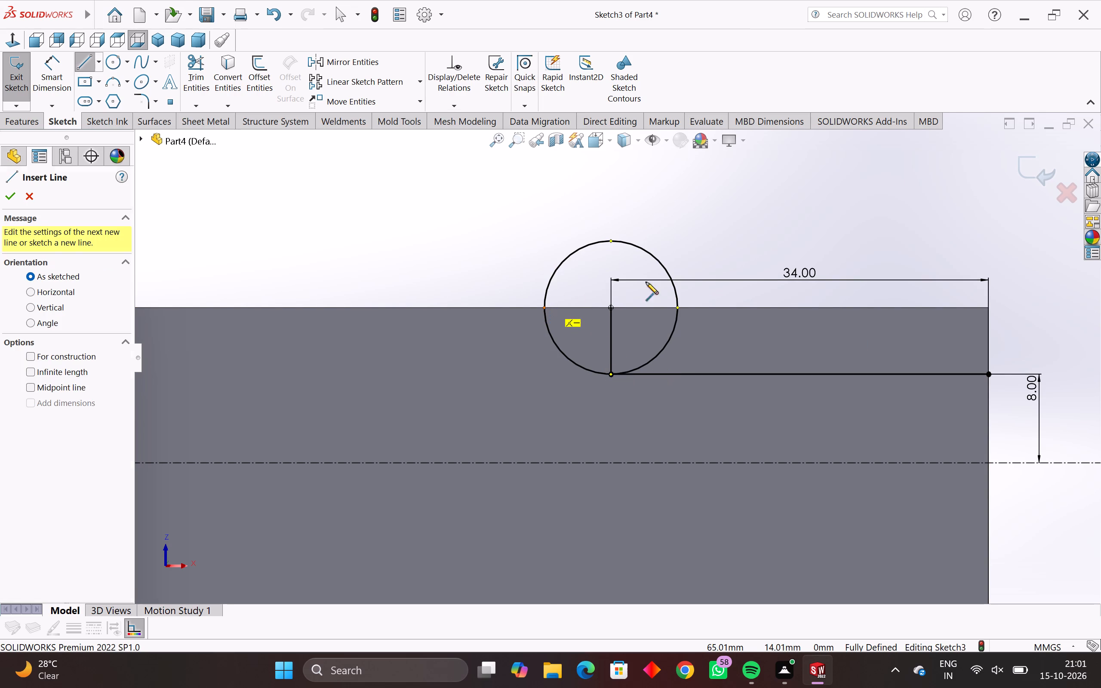
left_click(988, 308)
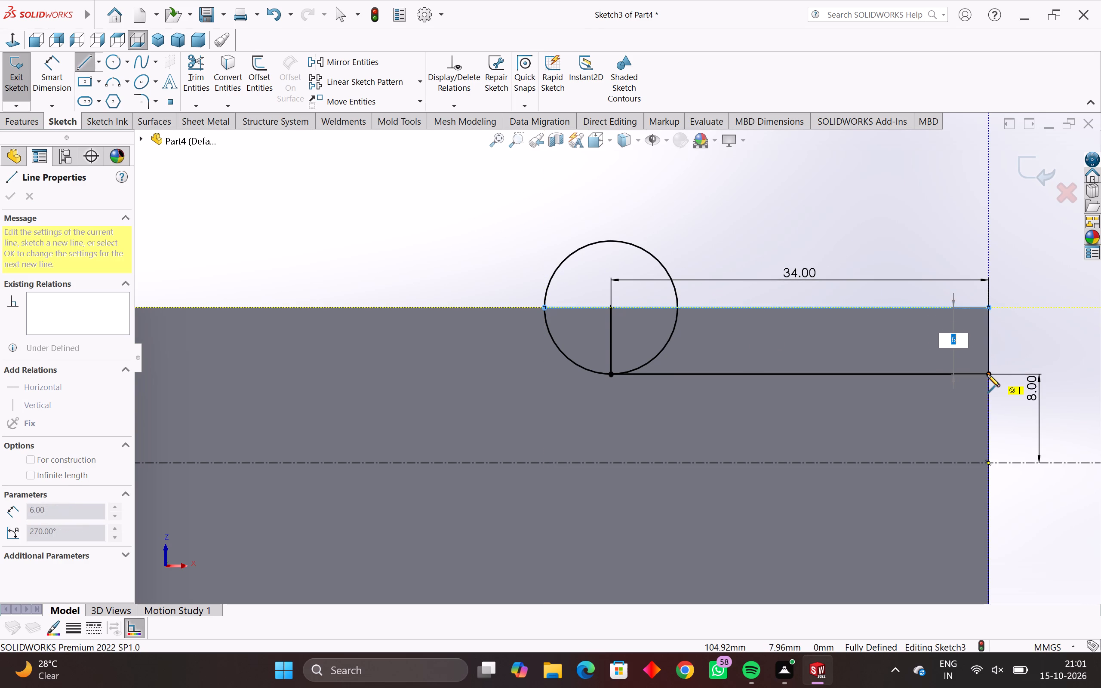
left_click(987, 375)
key("Escape")
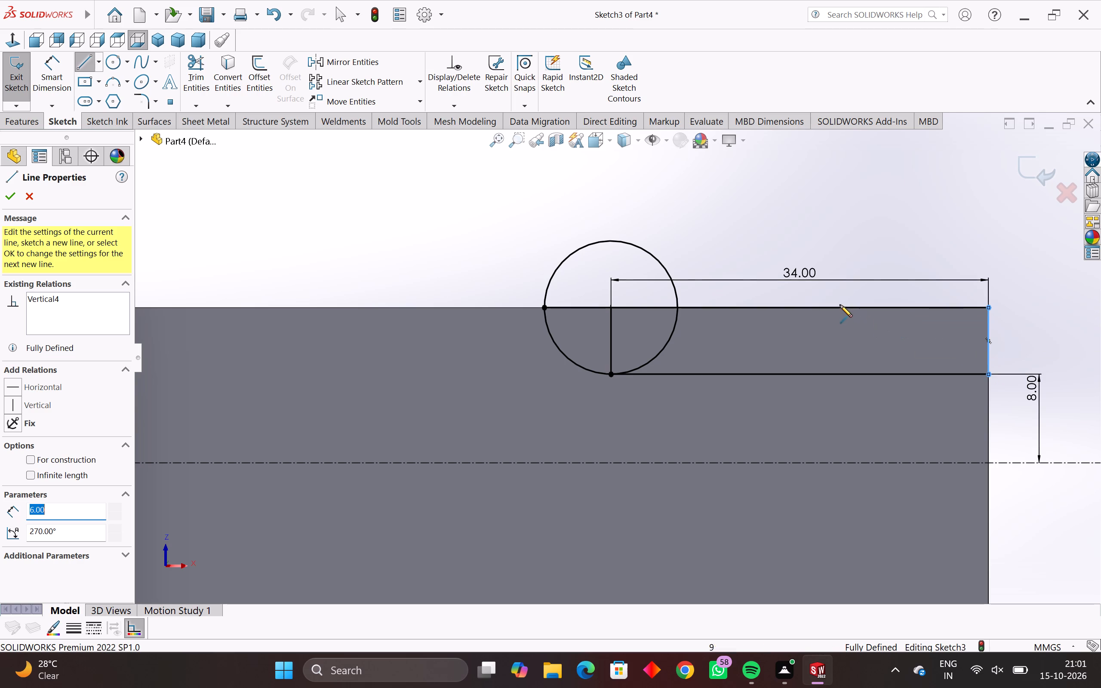
Trim away the circle's upper half, its lower quarter towards the free end, and the short inner line, leaving a quarter arc on the profile.
left_click(185, 55)
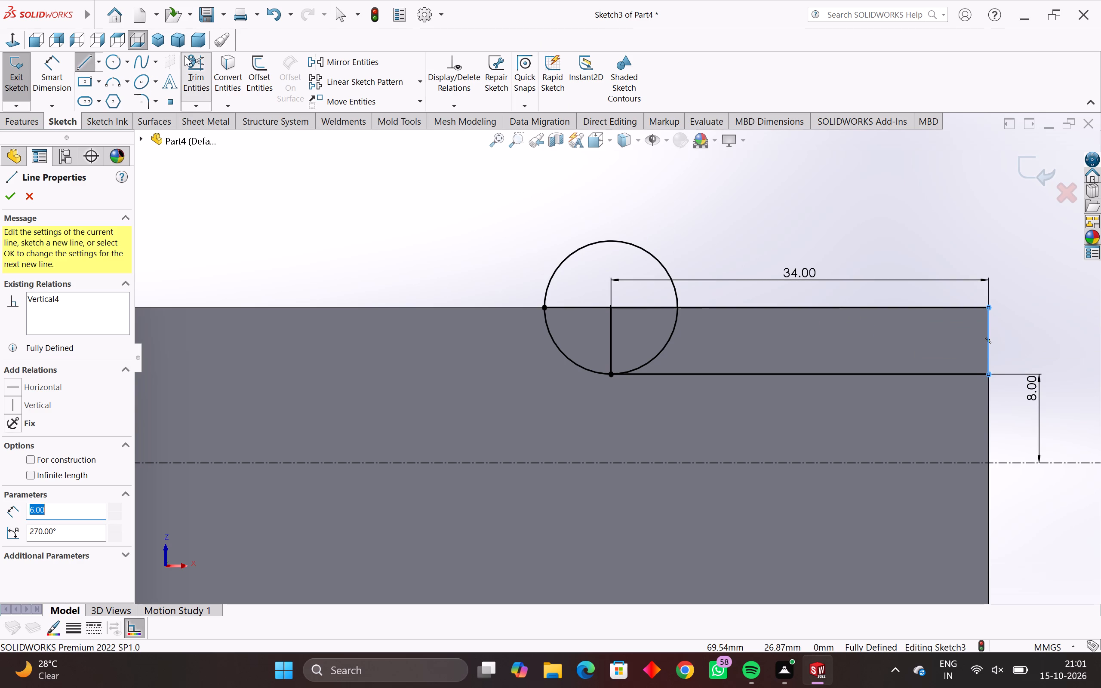
left_click(632, 244)
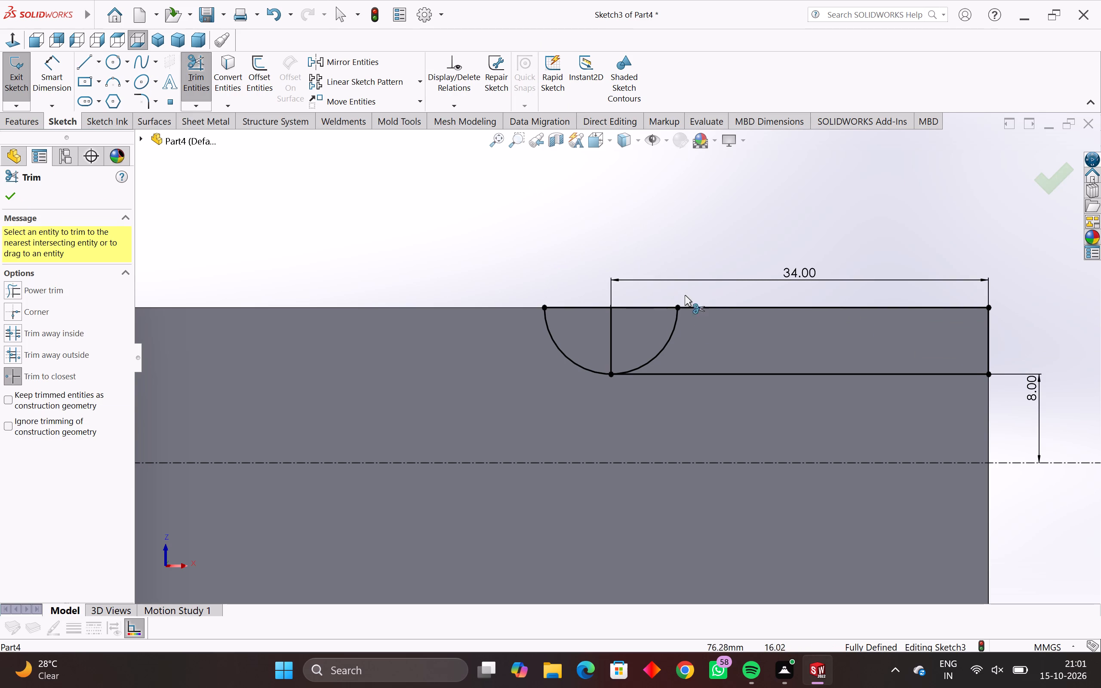
left_click(670, 339)
scroll(639, 357, "down", 4)
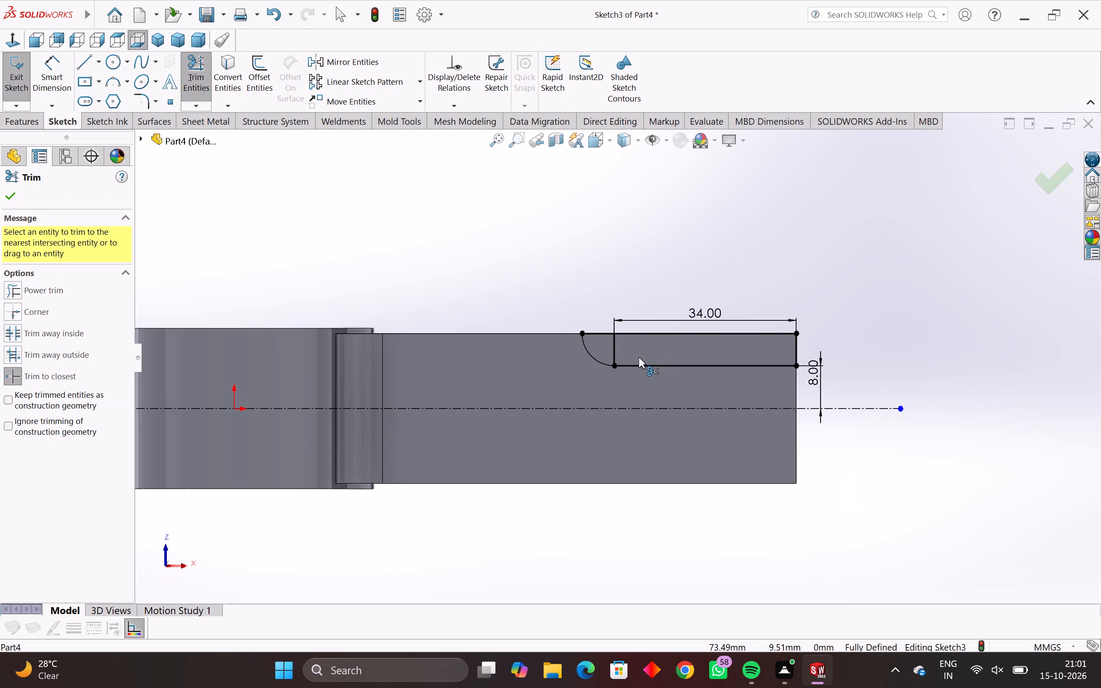
middle_click_drag(640, 383, 579, 409)
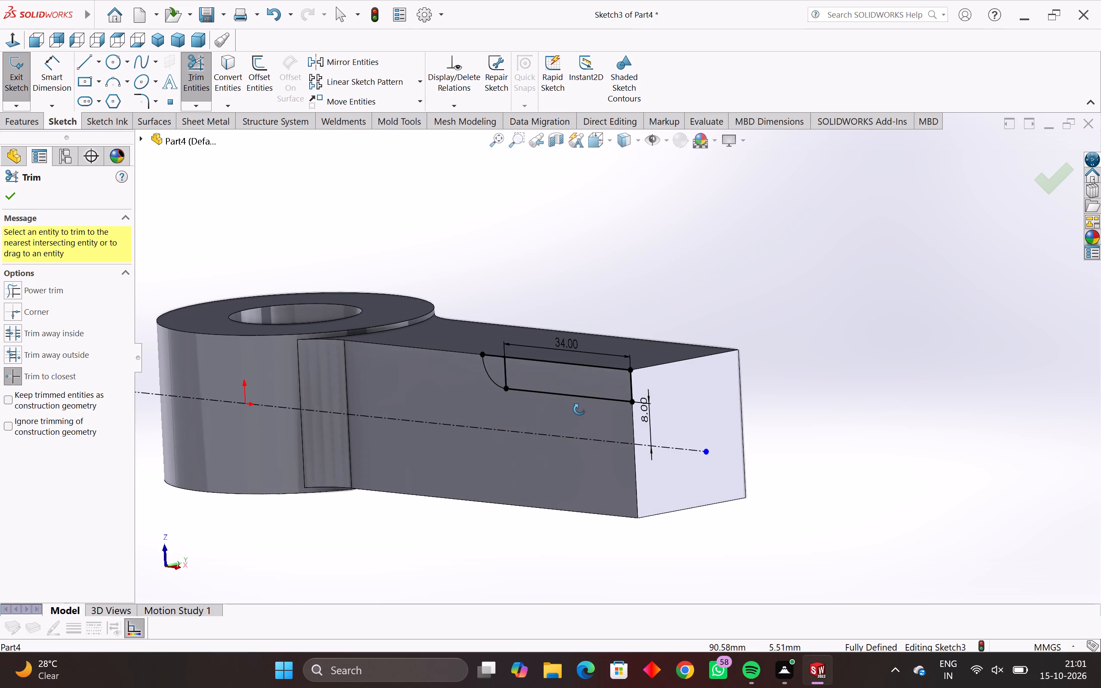
middle_click_drag(579, 409, 603, 407)
scroll(602, 406, "up", 2)
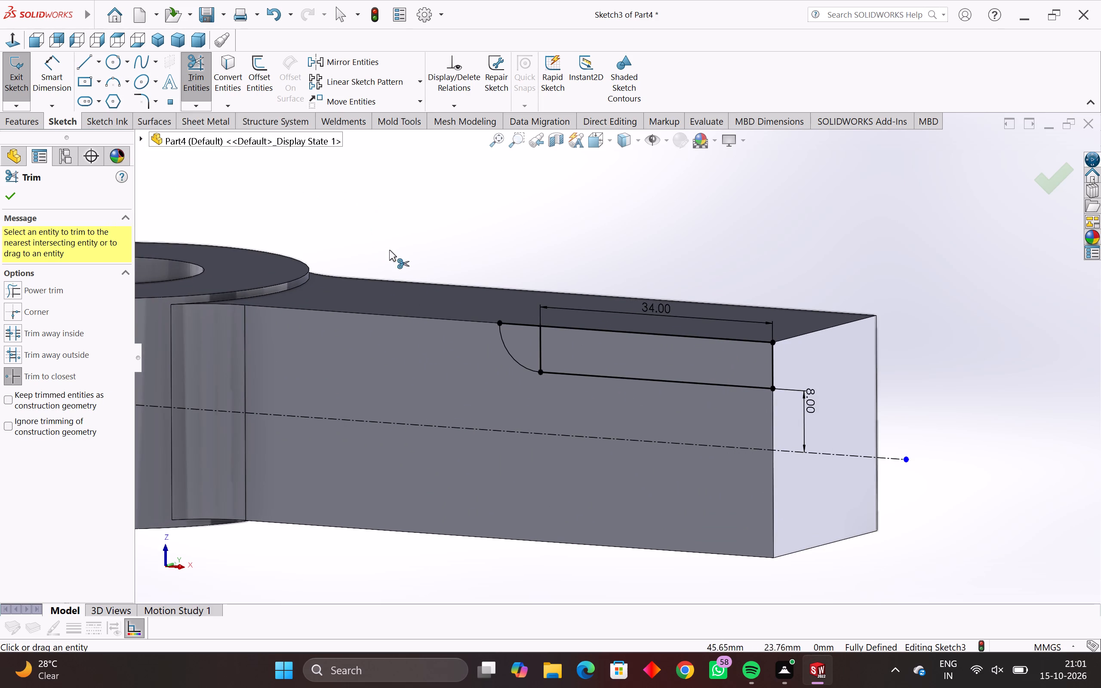
left_click(540, 348)
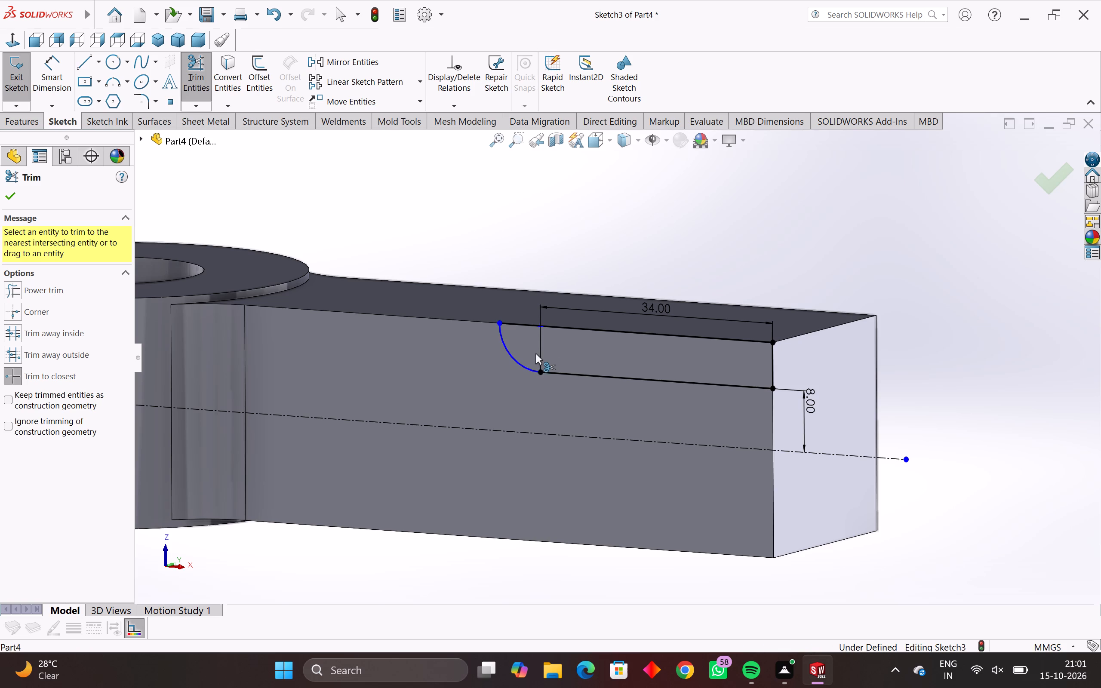
scroll(529, 359, "down", 4)
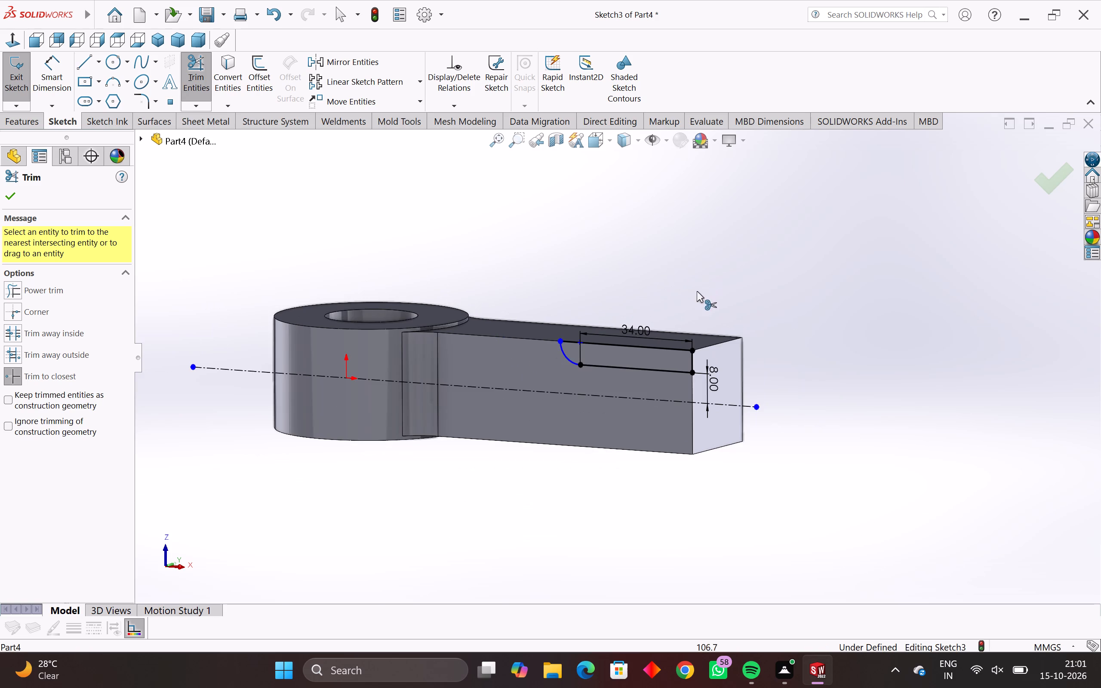
key("Escape")
key("Escape")
Fully define the selected profile lines, arc and centerline with automatically calculated relations and dimensions.
left_click_drag(756, 271, 563, 448)
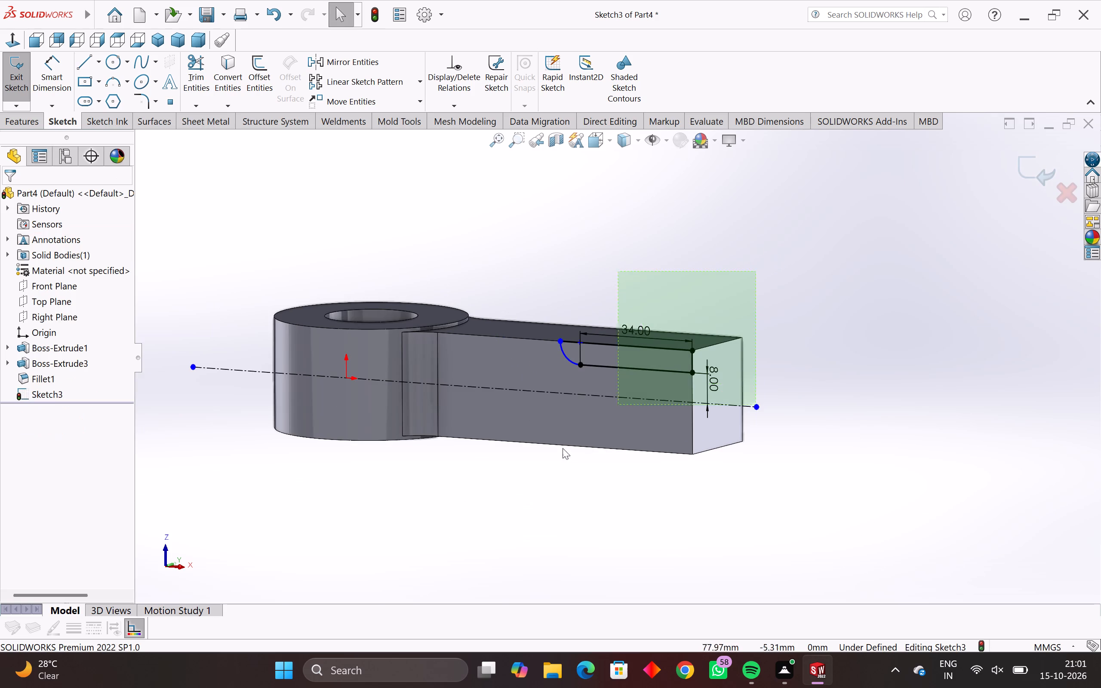
left_click_drag(563, 448, 540, 467)
left_click(463, 107)
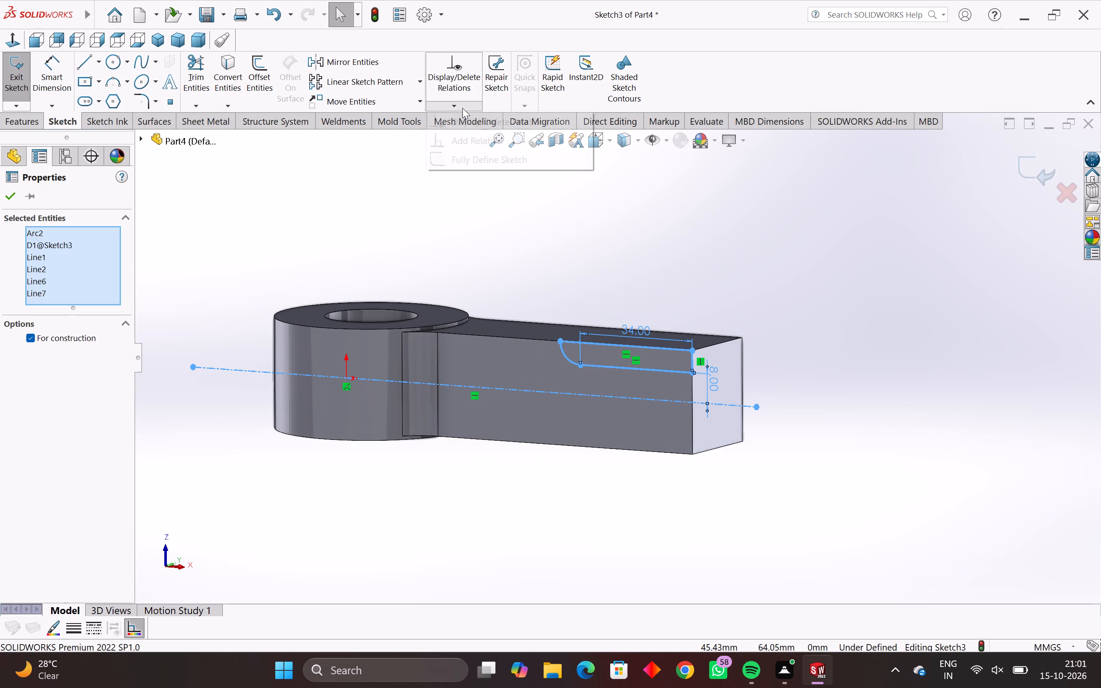
left_click(482, 157)
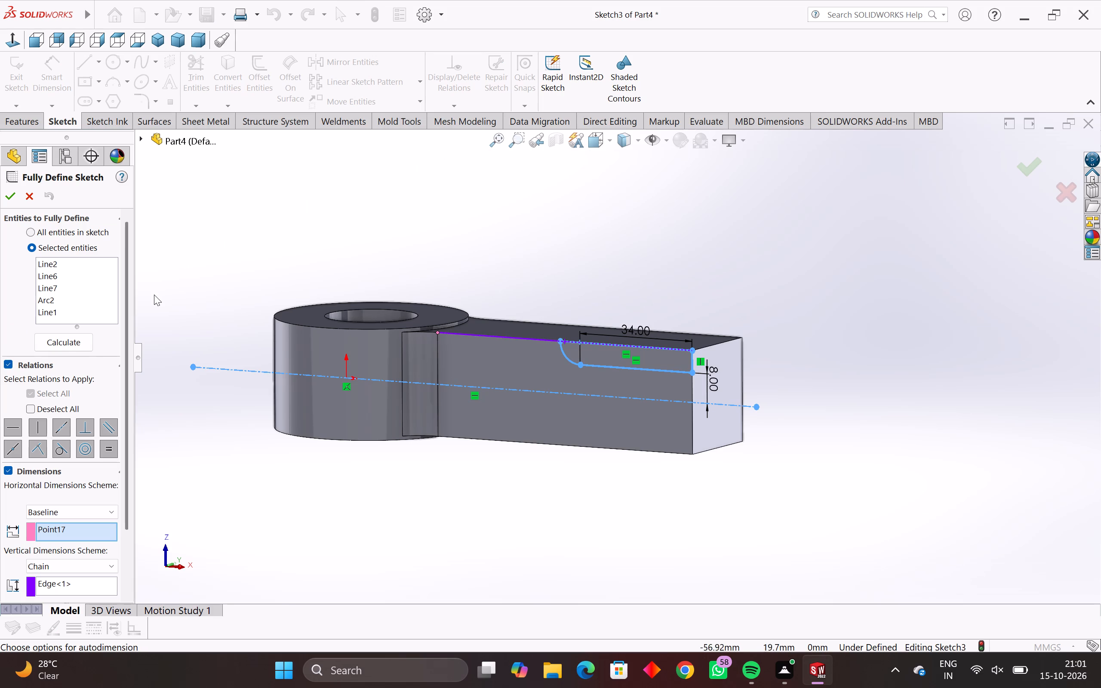
left_click(62, 346)
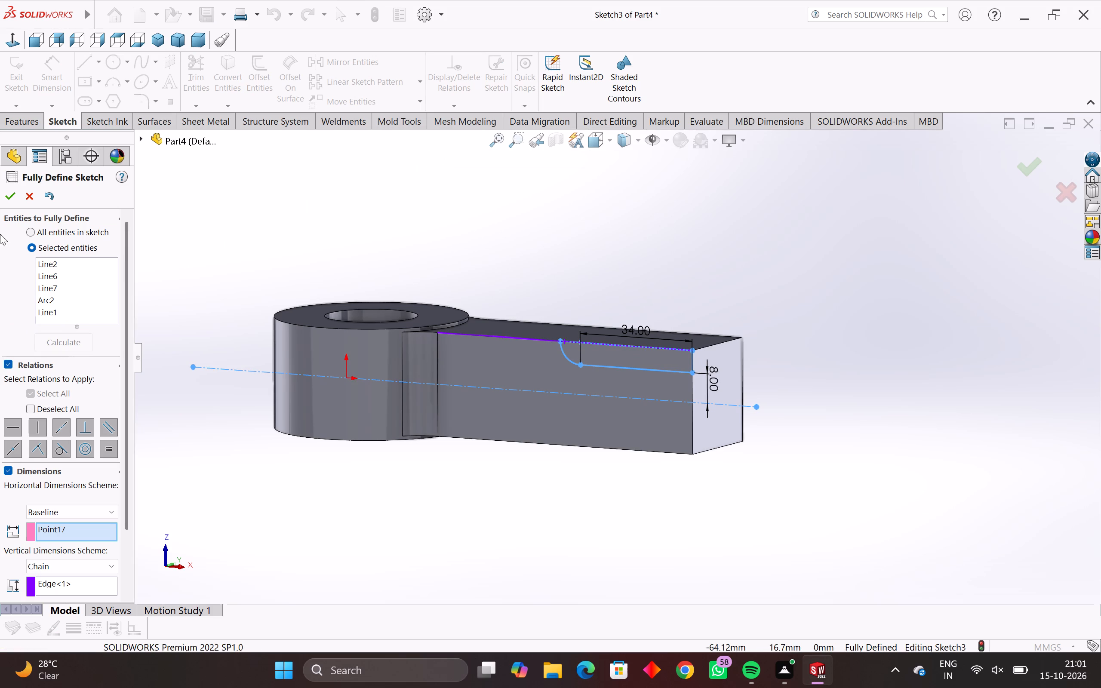
left_click(12, 200)
middle_click_drag(363, 442, 381, 464)
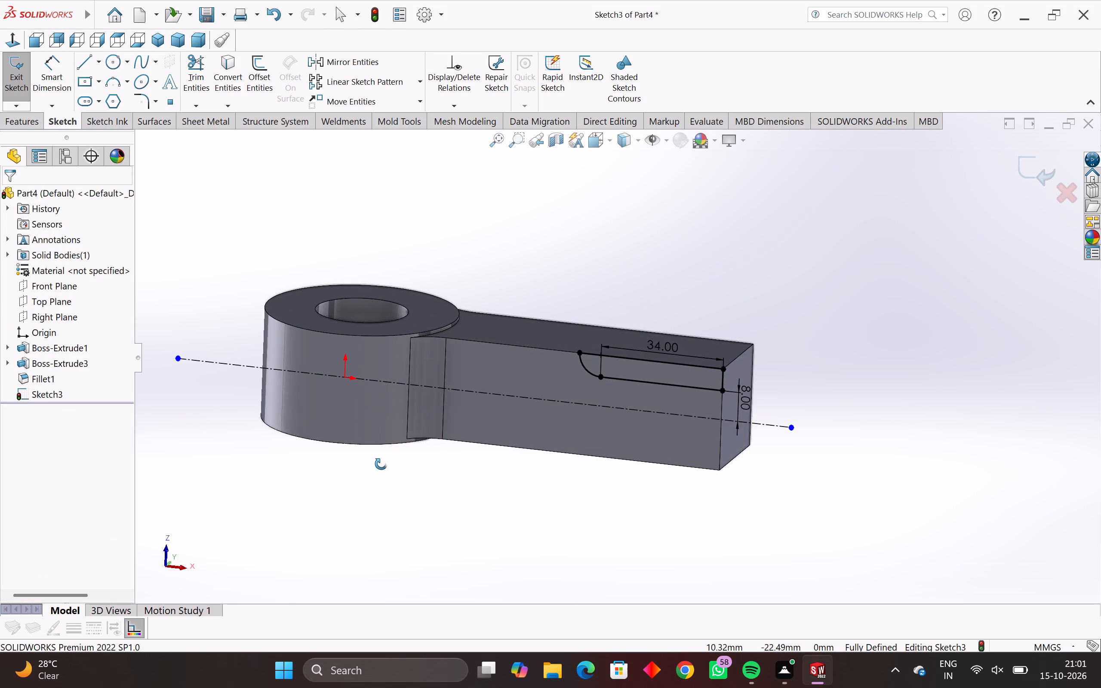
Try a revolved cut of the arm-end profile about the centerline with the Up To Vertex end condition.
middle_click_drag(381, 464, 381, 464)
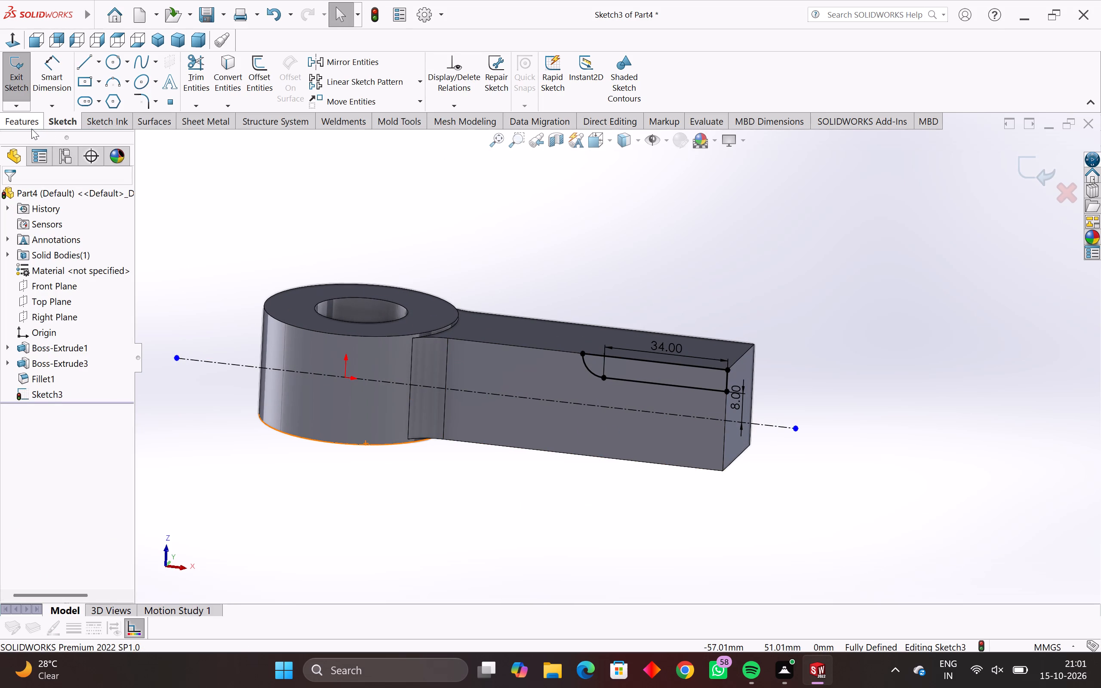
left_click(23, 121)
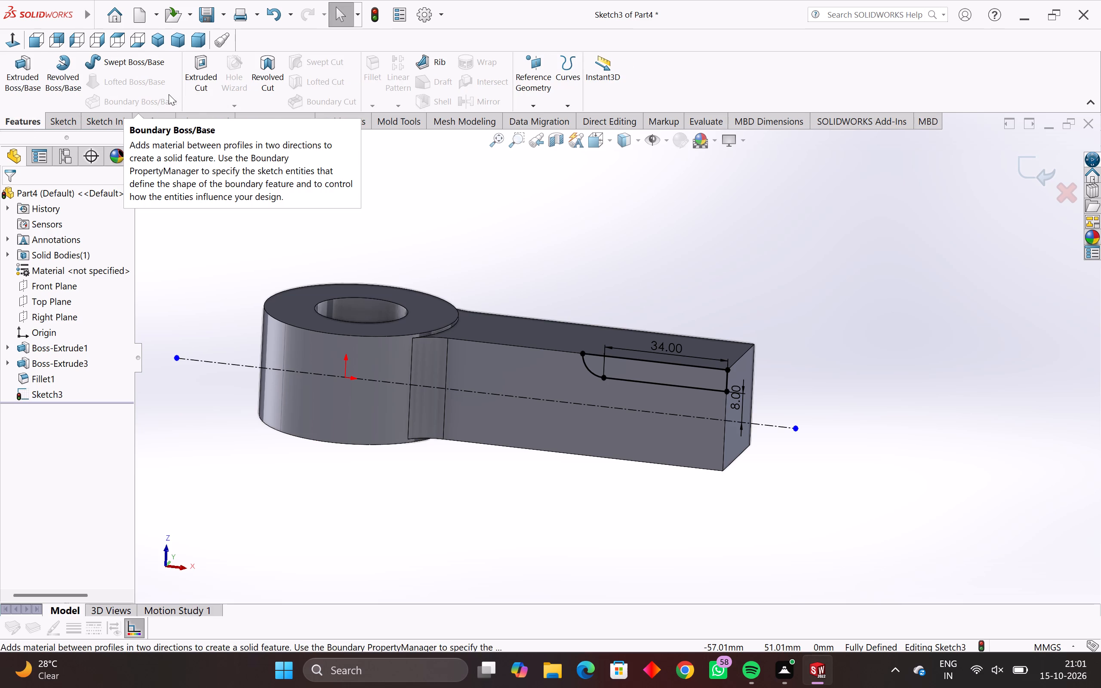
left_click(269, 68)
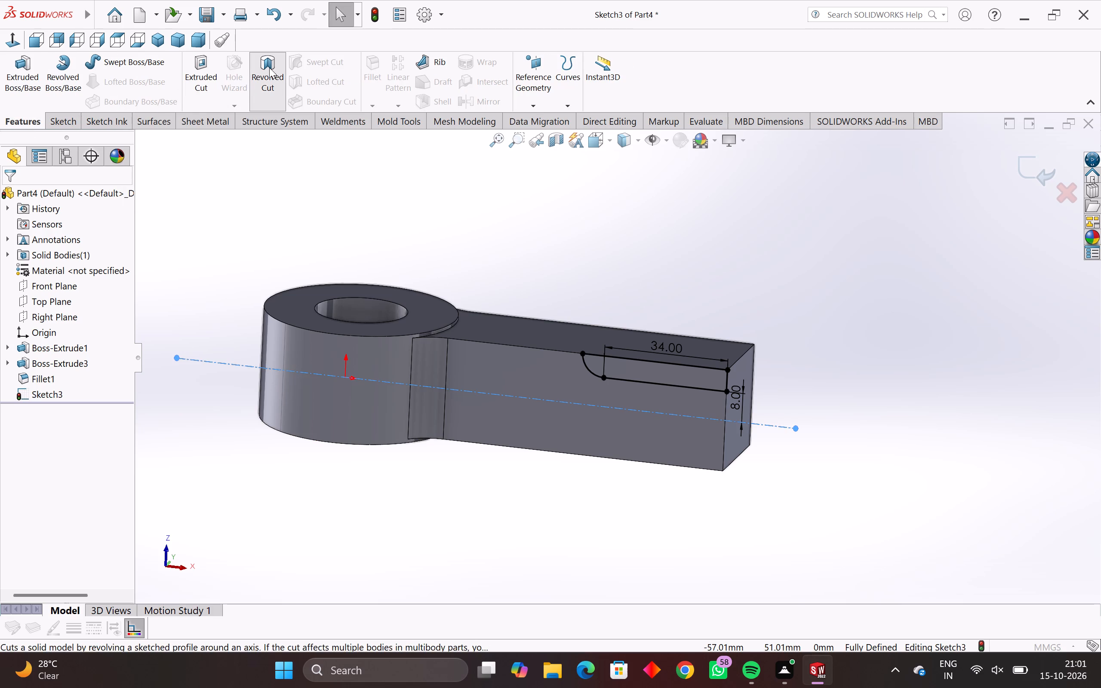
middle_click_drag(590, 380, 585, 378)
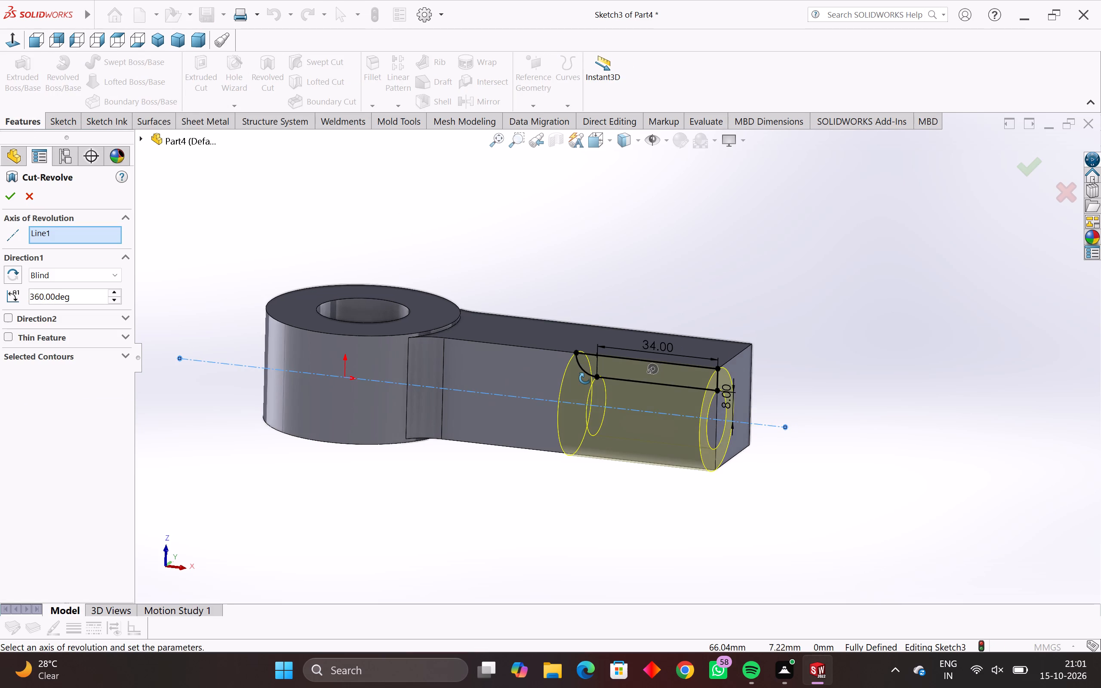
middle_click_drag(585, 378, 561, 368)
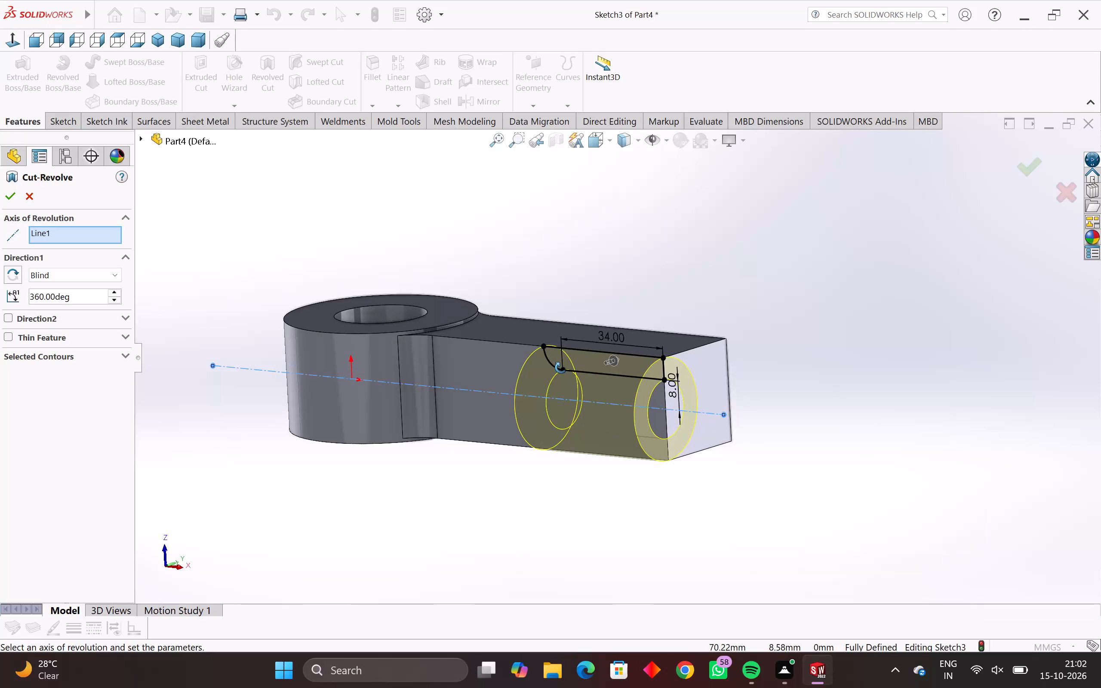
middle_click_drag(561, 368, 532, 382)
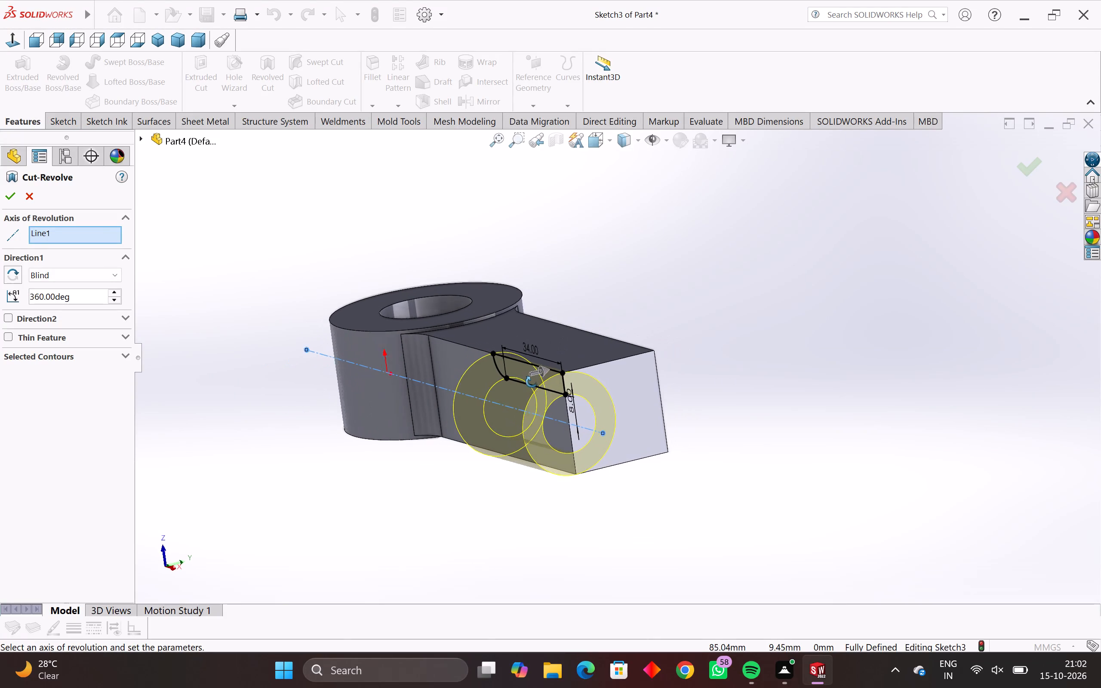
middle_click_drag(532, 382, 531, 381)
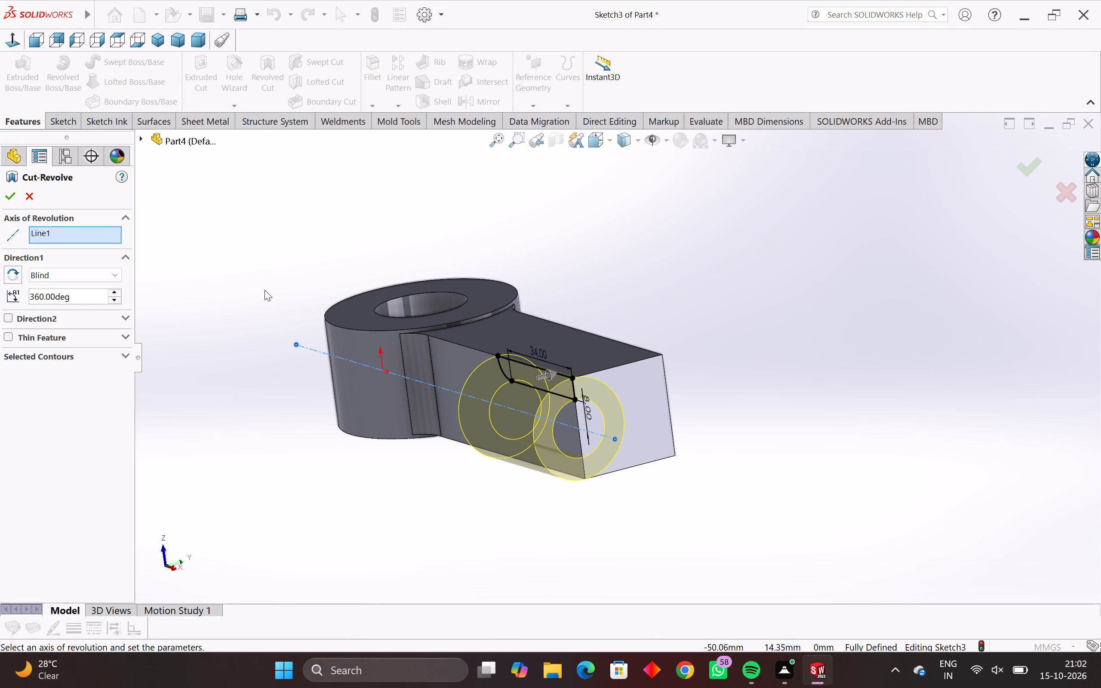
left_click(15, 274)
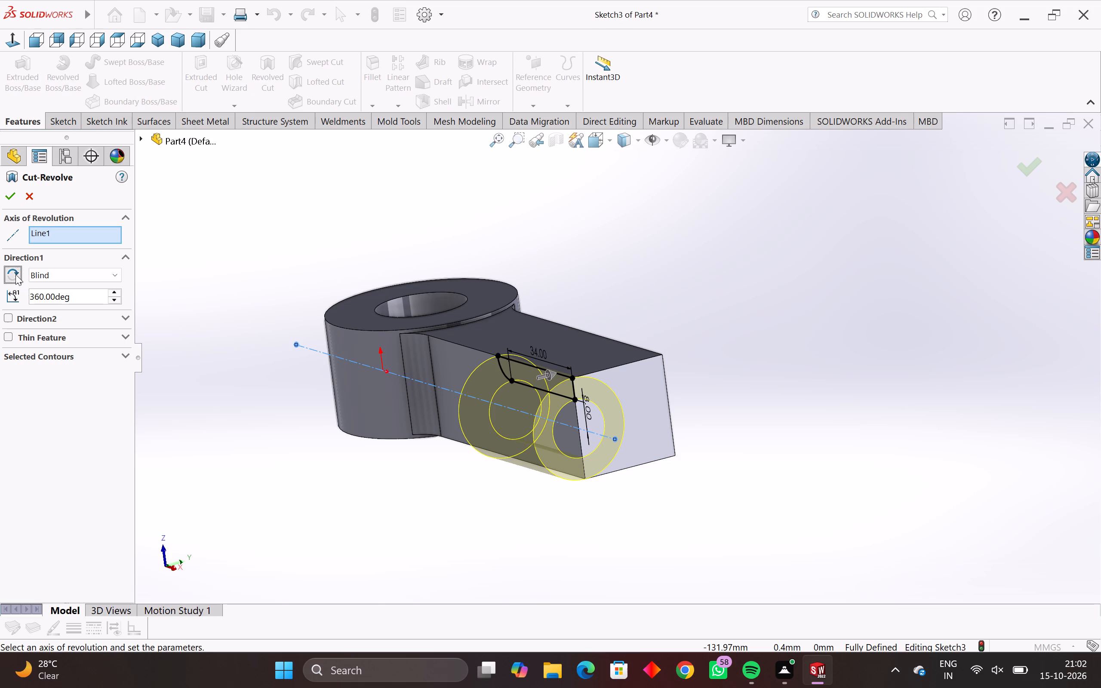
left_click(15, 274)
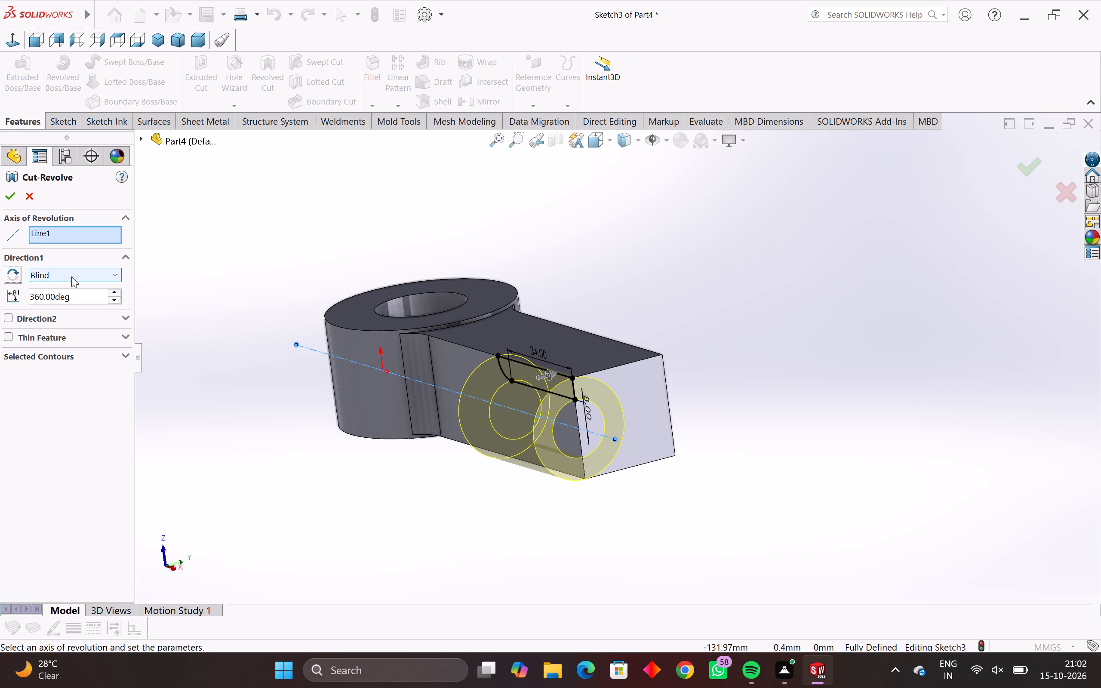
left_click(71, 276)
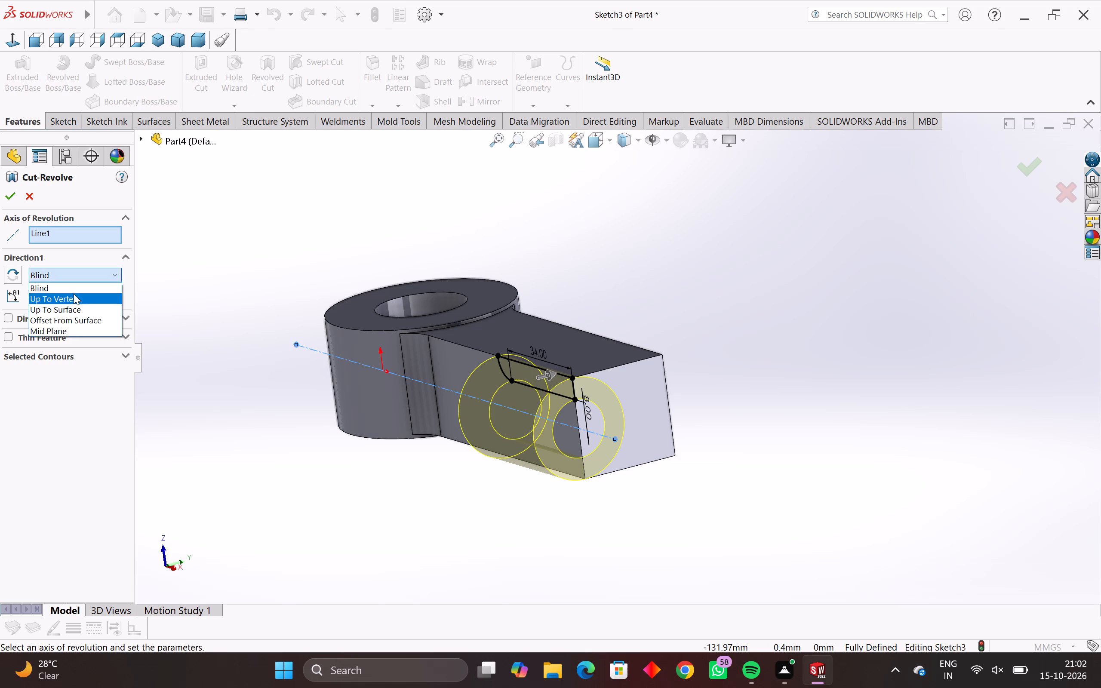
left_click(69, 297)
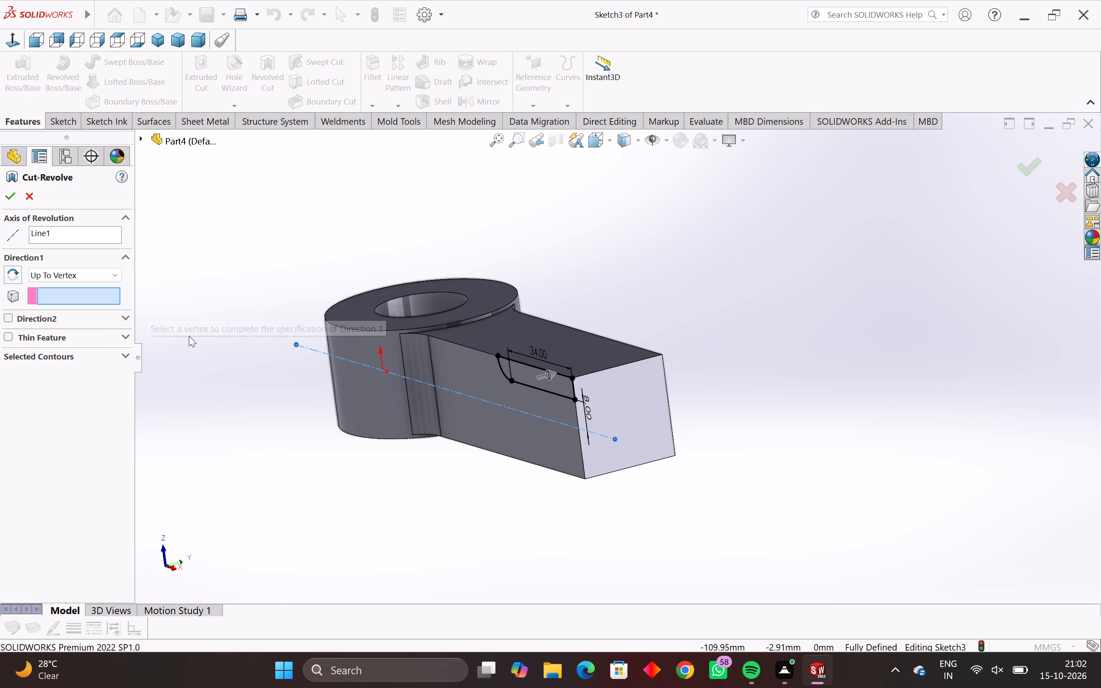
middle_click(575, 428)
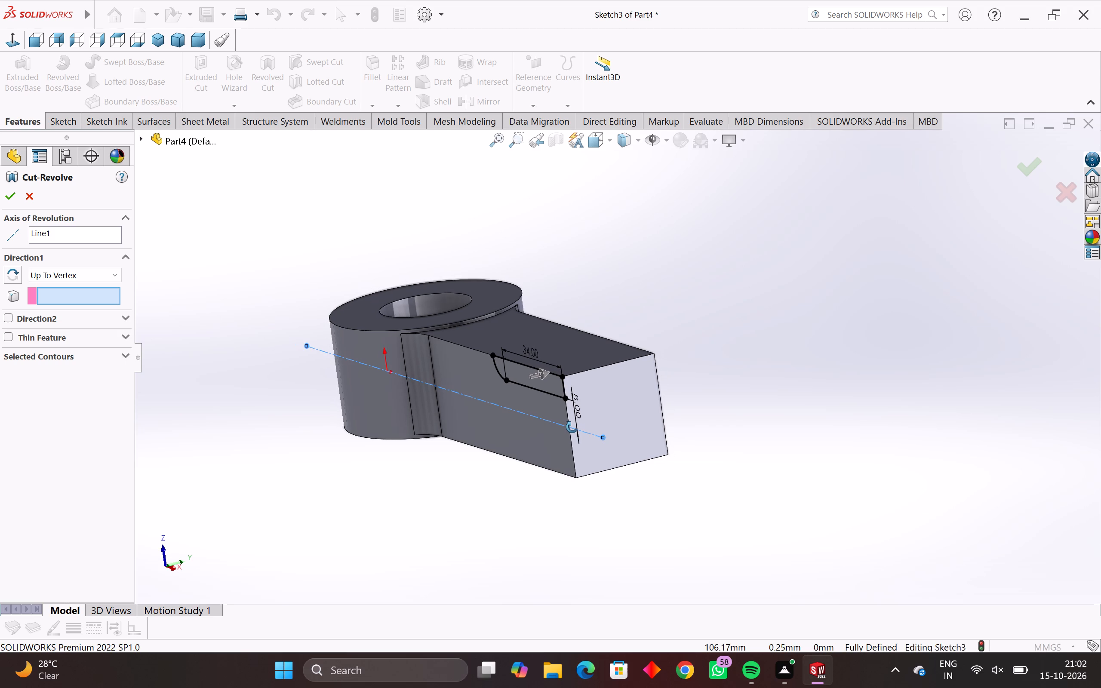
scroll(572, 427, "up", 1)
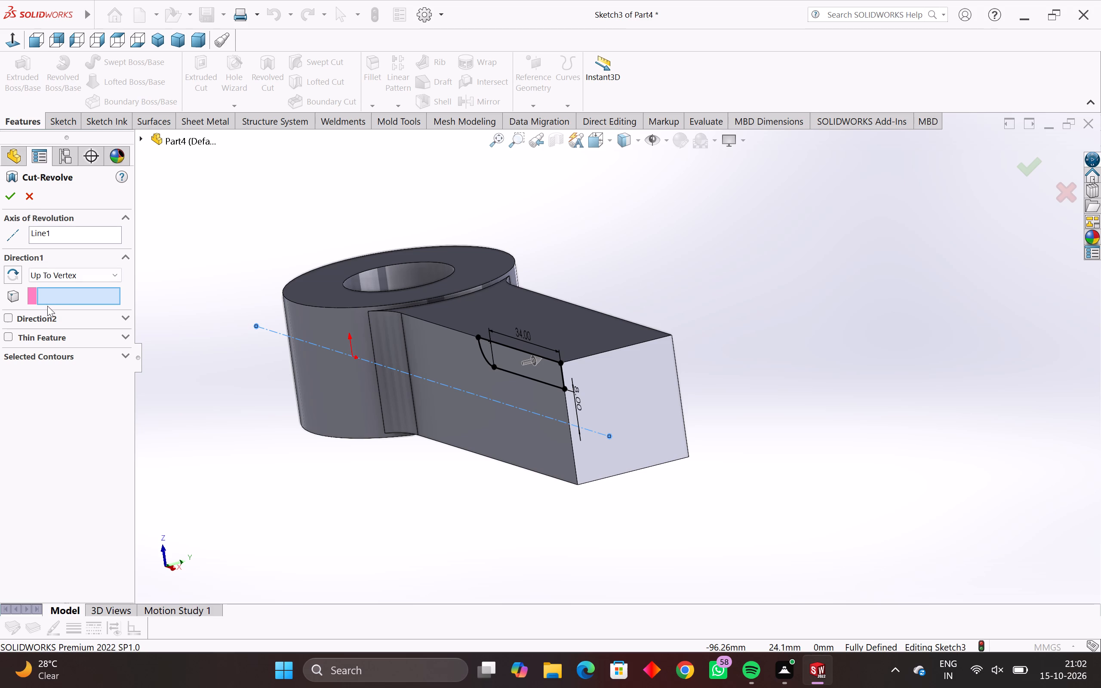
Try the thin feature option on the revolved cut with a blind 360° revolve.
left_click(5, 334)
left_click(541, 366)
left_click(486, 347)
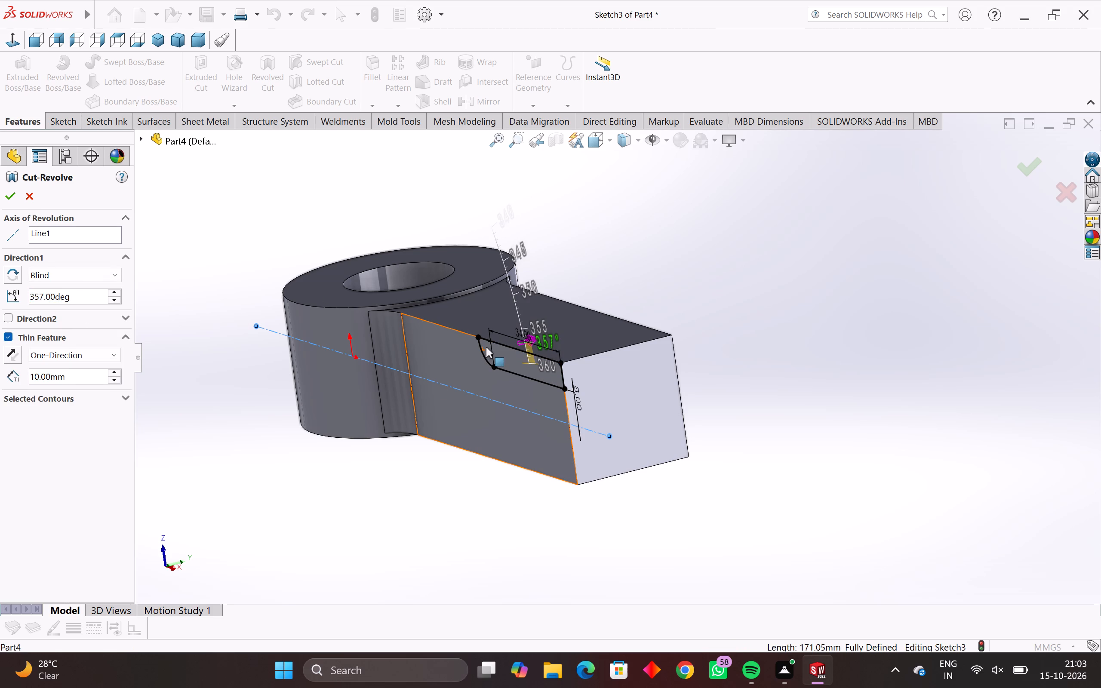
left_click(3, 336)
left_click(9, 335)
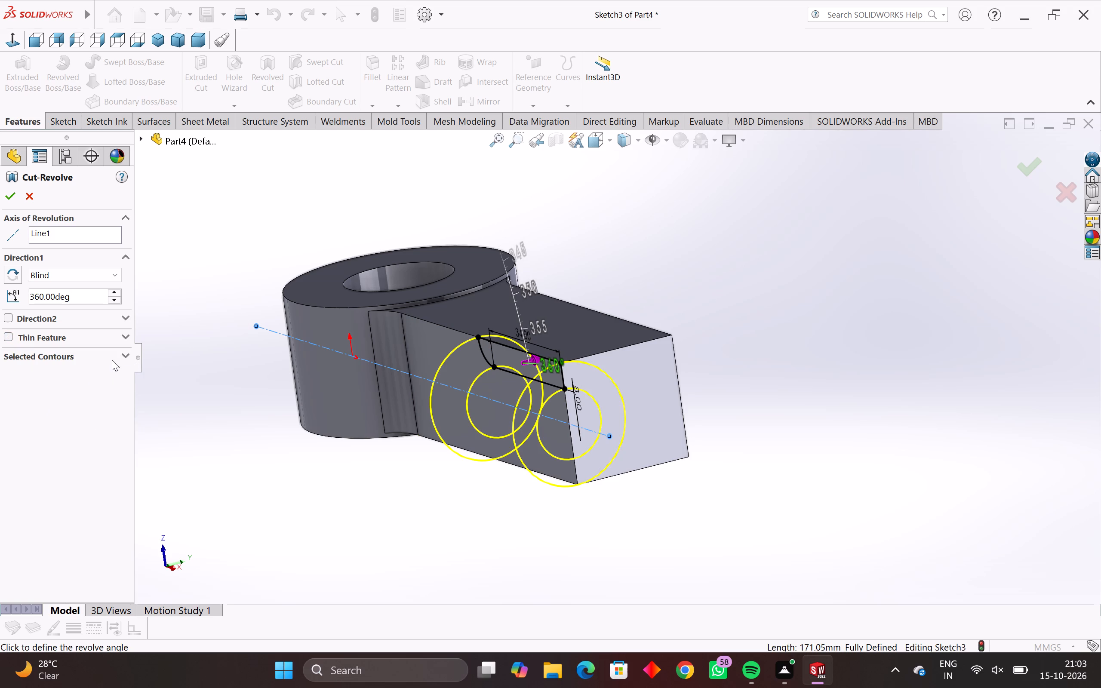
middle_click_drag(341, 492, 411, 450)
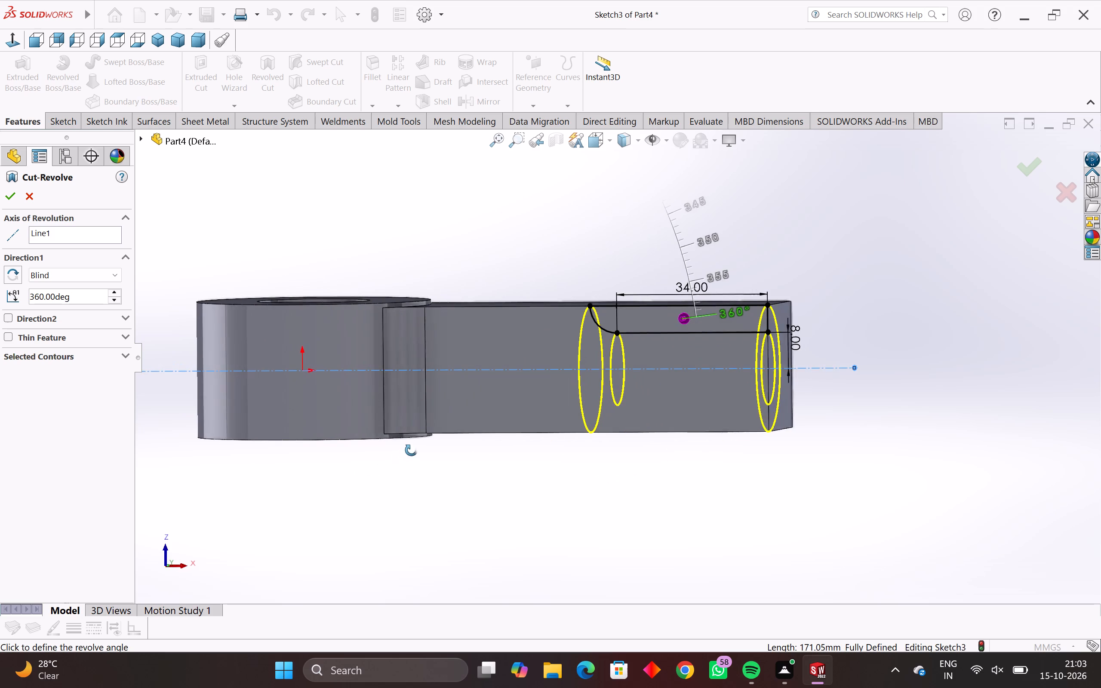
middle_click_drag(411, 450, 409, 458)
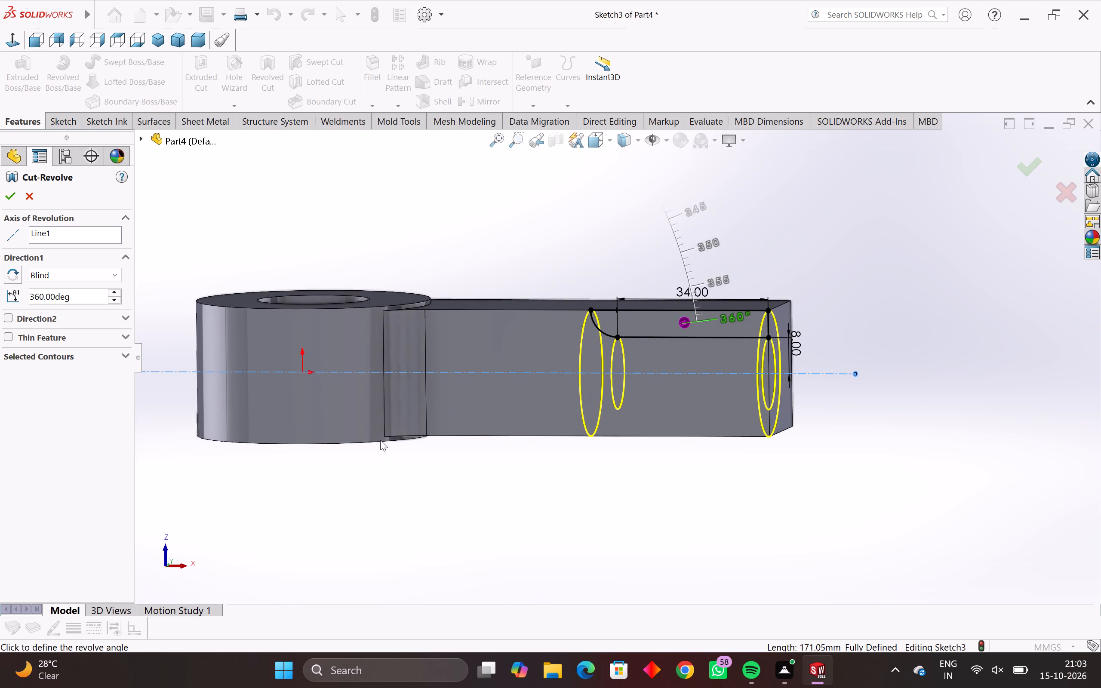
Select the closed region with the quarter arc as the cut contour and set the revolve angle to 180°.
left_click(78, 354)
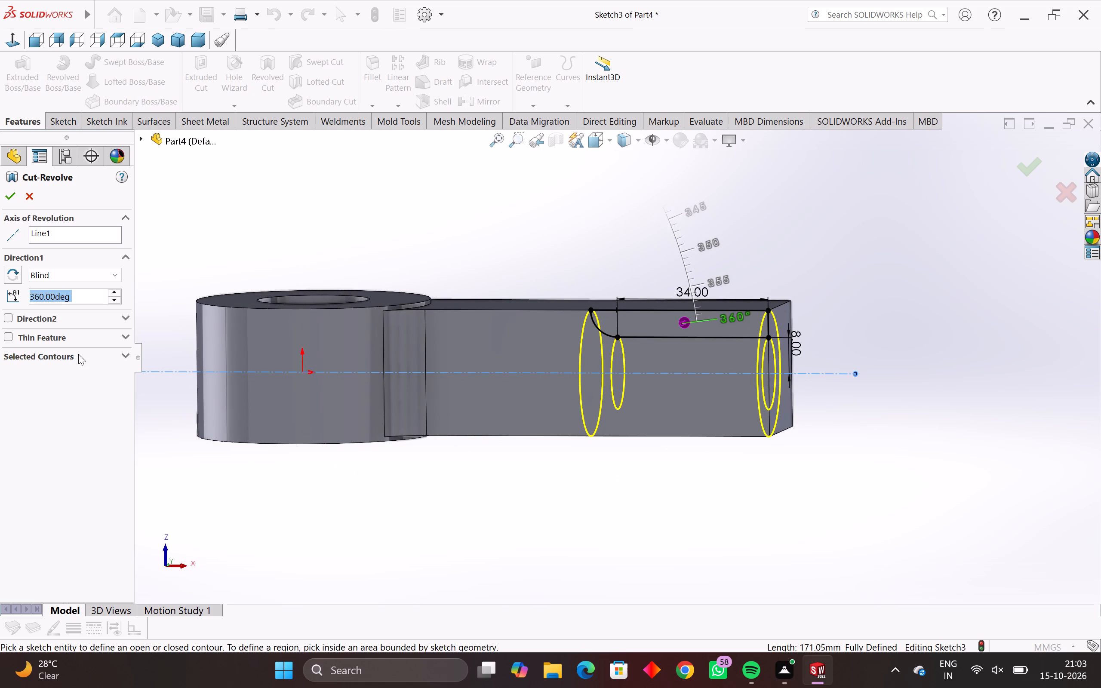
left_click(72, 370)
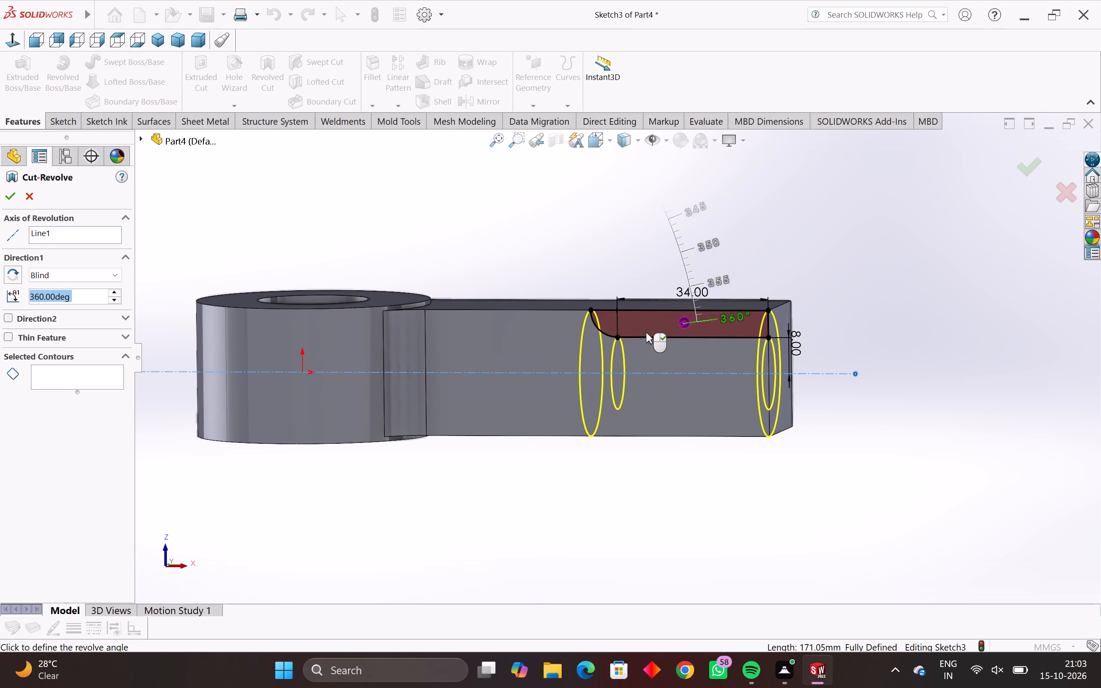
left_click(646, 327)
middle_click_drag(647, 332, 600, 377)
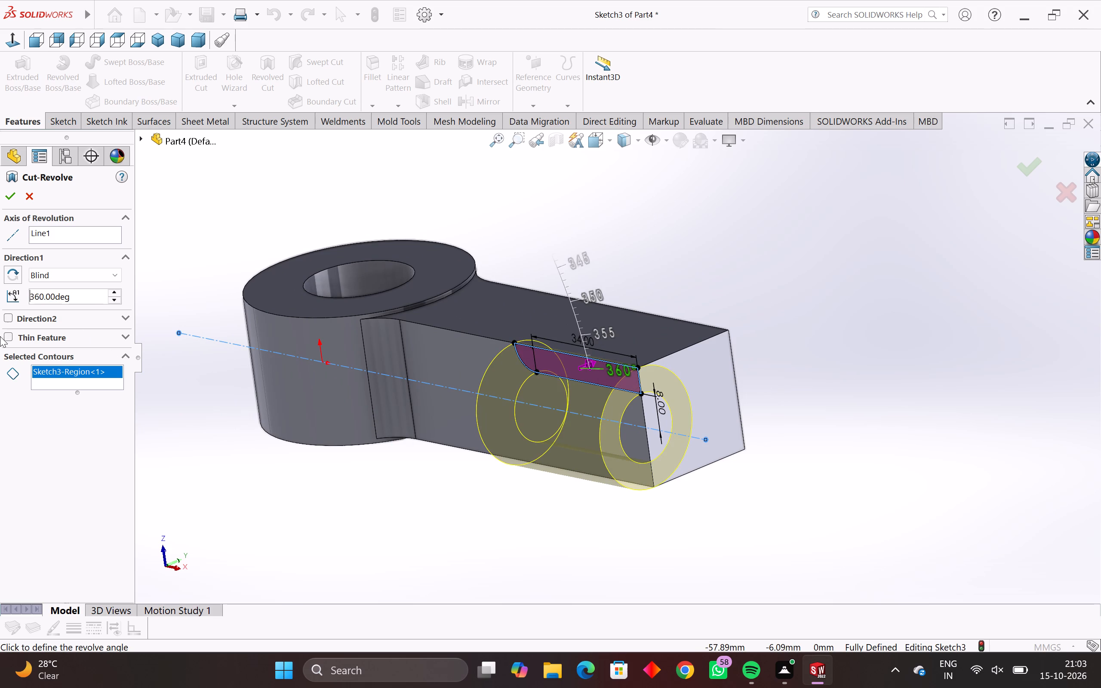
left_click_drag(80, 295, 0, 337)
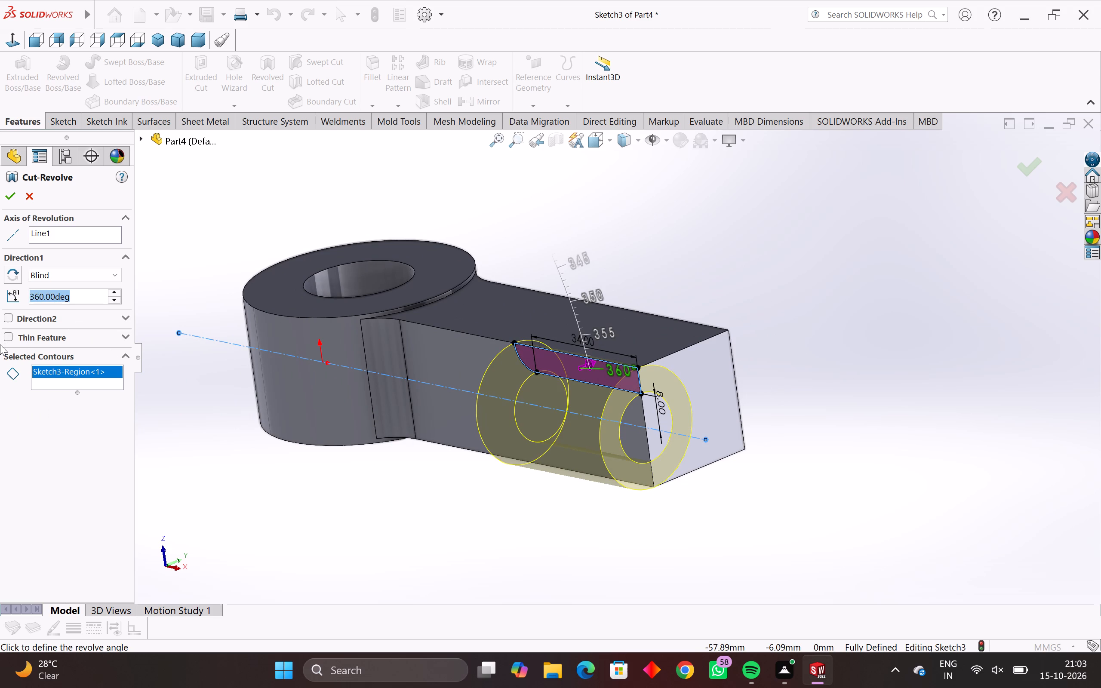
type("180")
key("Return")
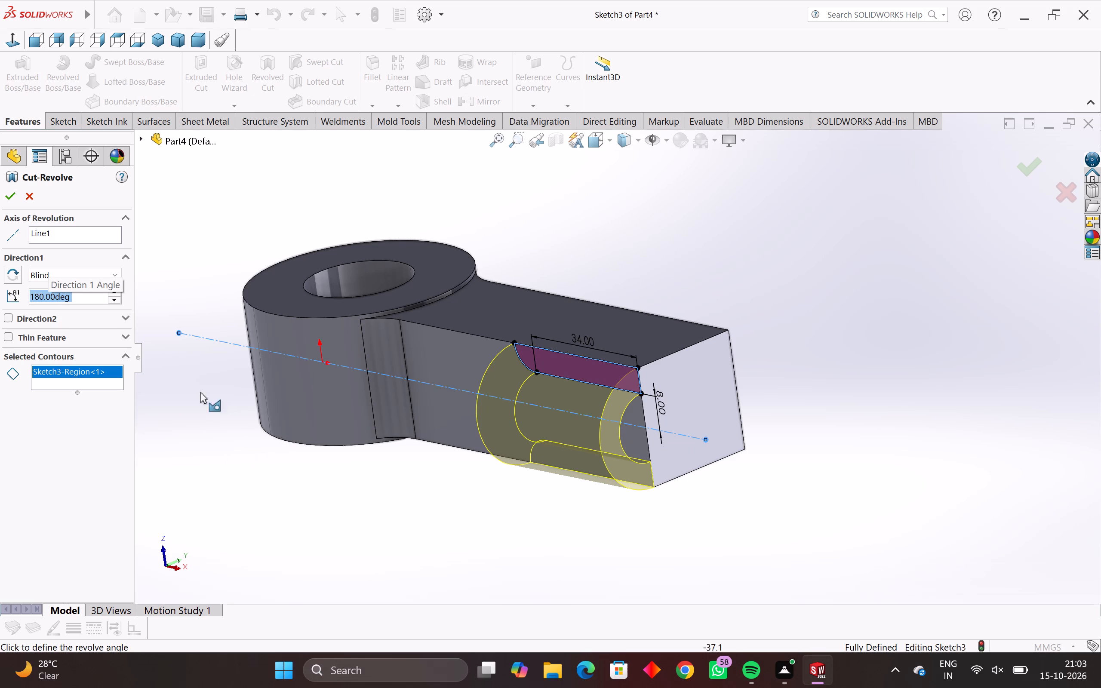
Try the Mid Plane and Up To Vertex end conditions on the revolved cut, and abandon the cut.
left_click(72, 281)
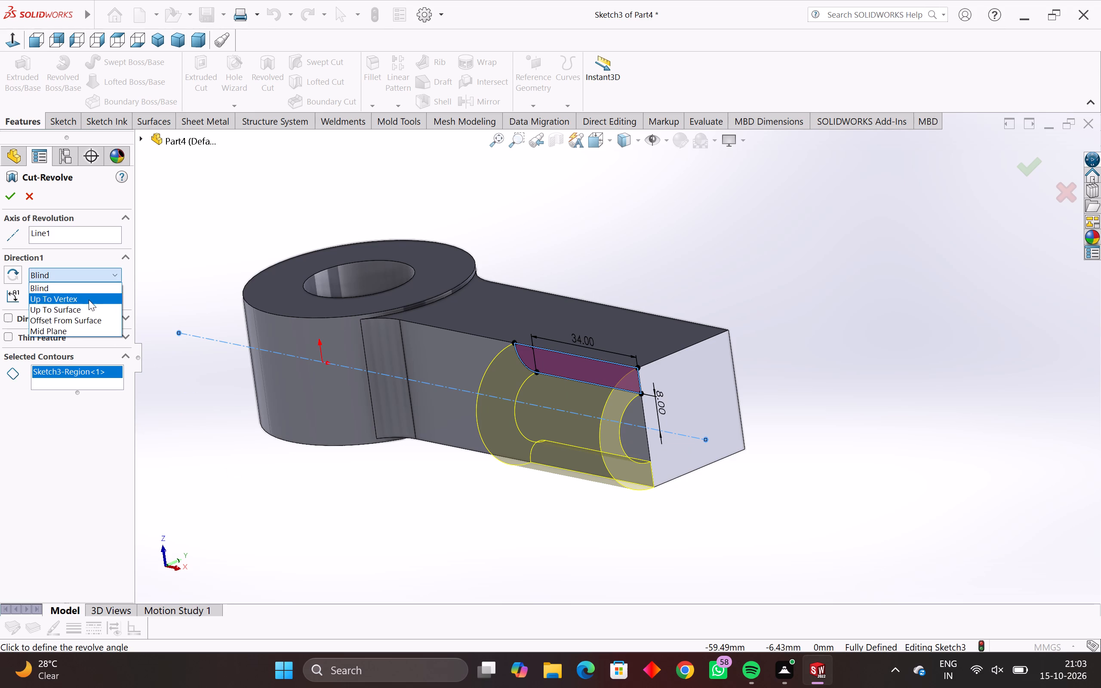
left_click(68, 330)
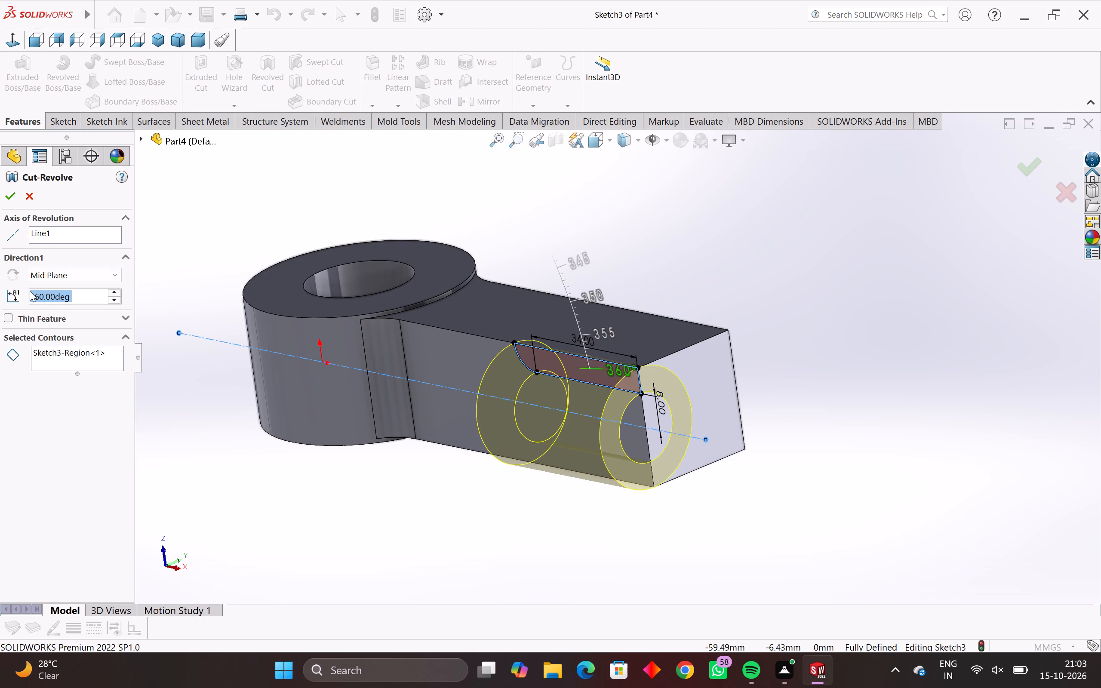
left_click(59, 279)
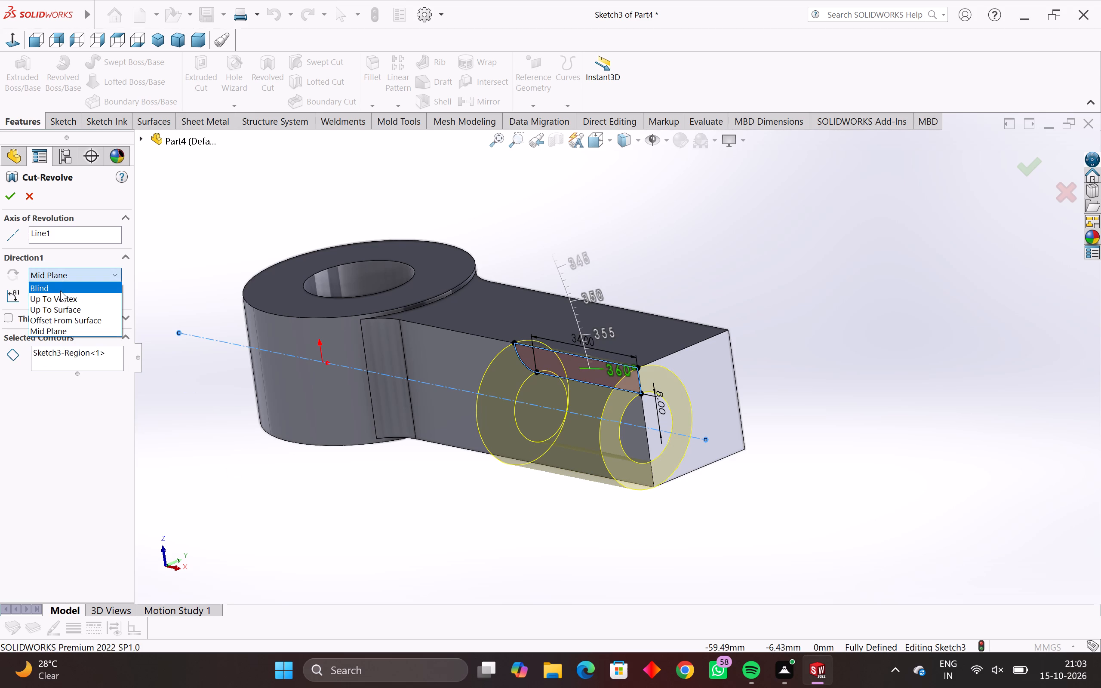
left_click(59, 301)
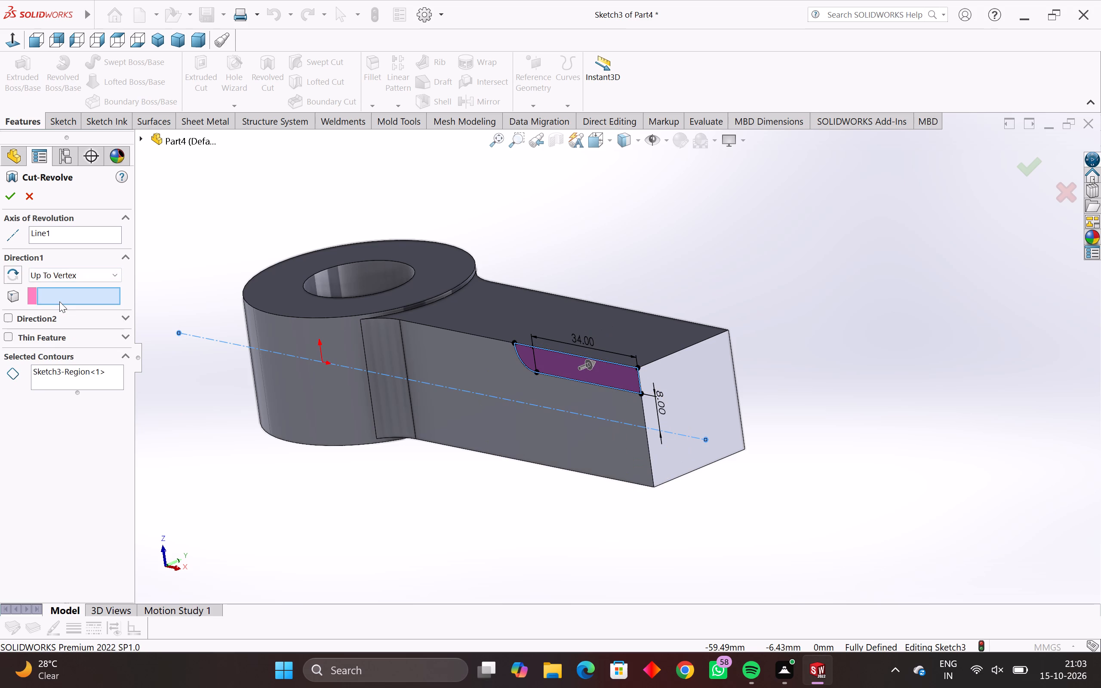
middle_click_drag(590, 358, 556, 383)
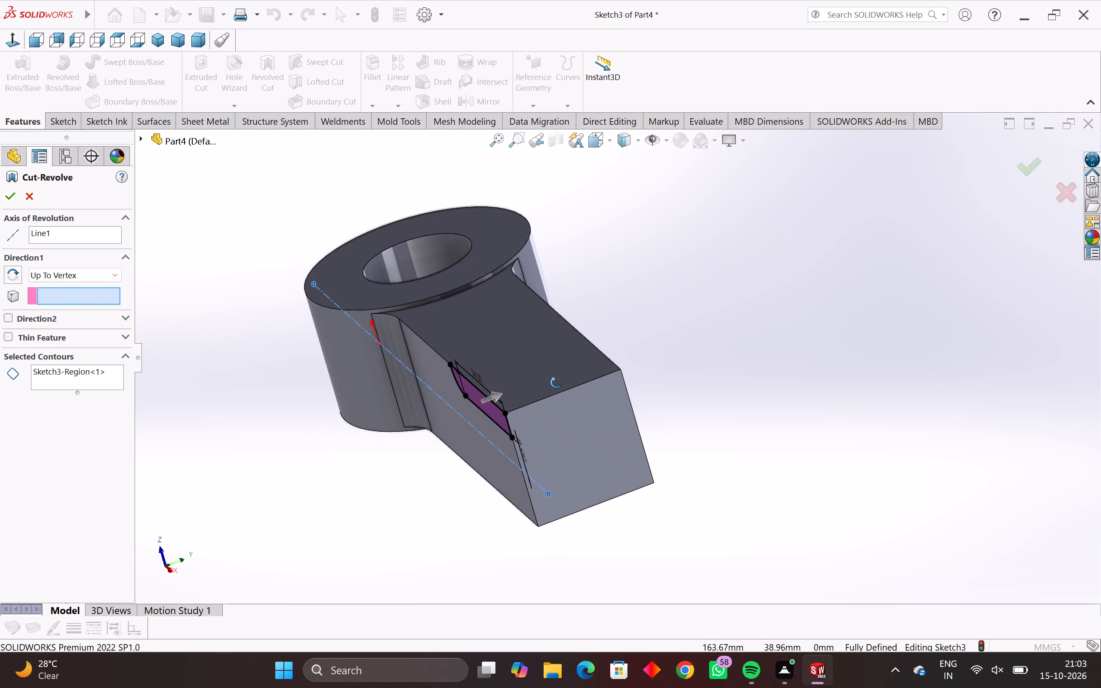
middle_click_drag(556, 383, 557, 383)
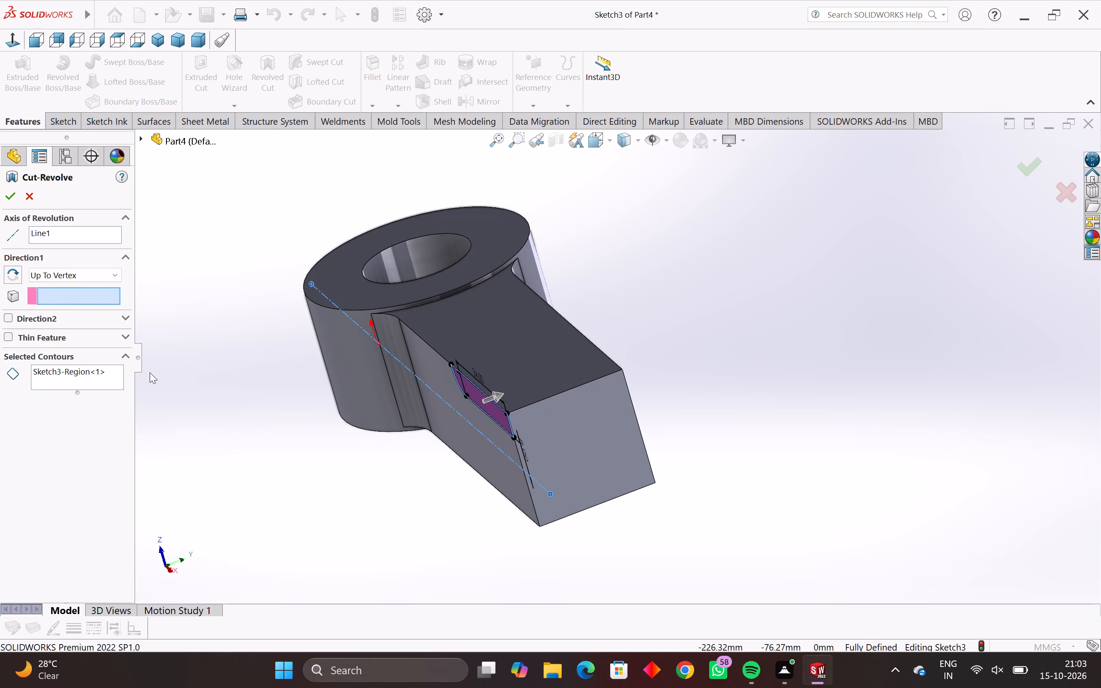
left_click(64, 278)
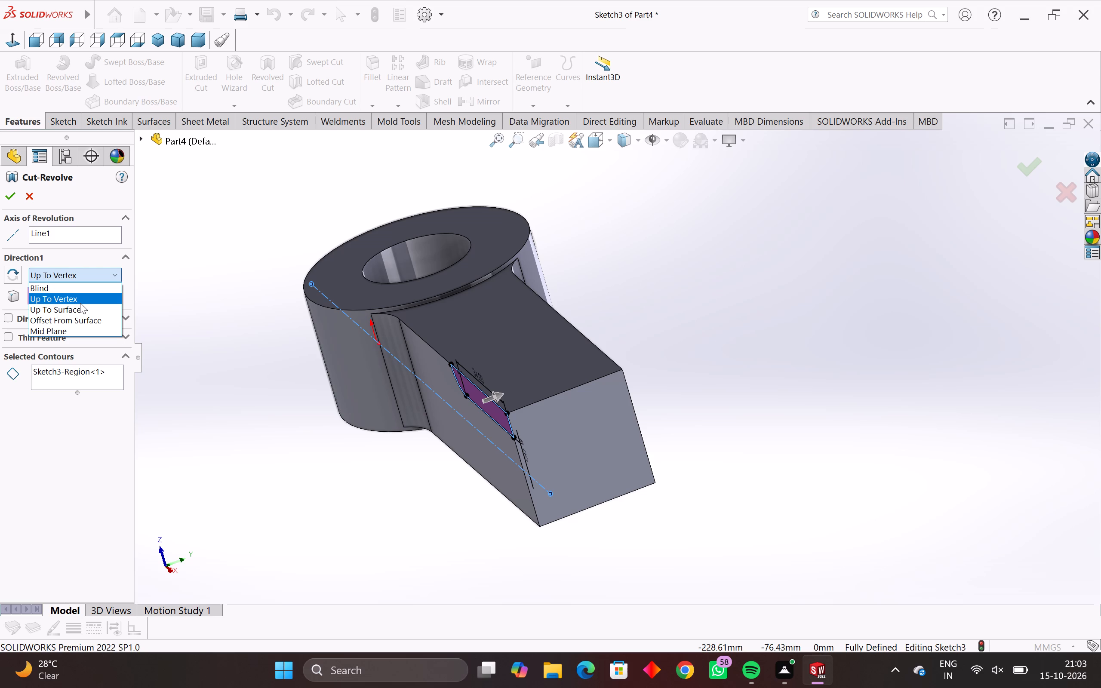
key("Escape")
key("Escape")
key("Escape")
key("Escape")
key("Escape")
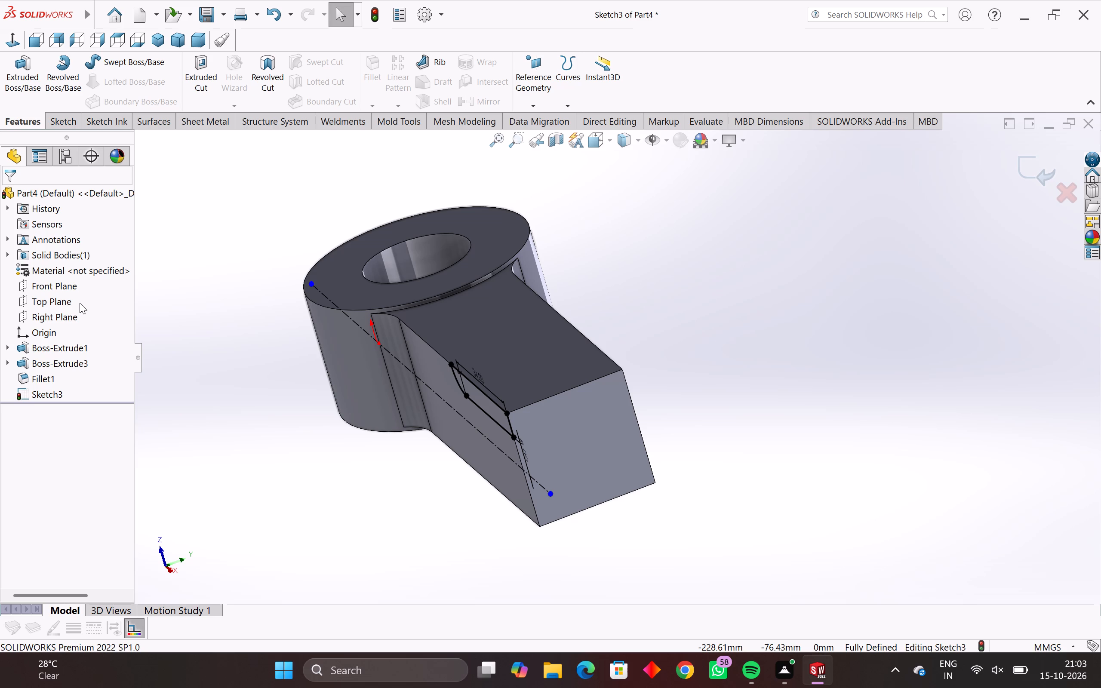
Undo the edits in the arm's side-face sketch back through the profile lines, arc, dimensions and centerline until the sketch is empty.
key("ctrl+z")
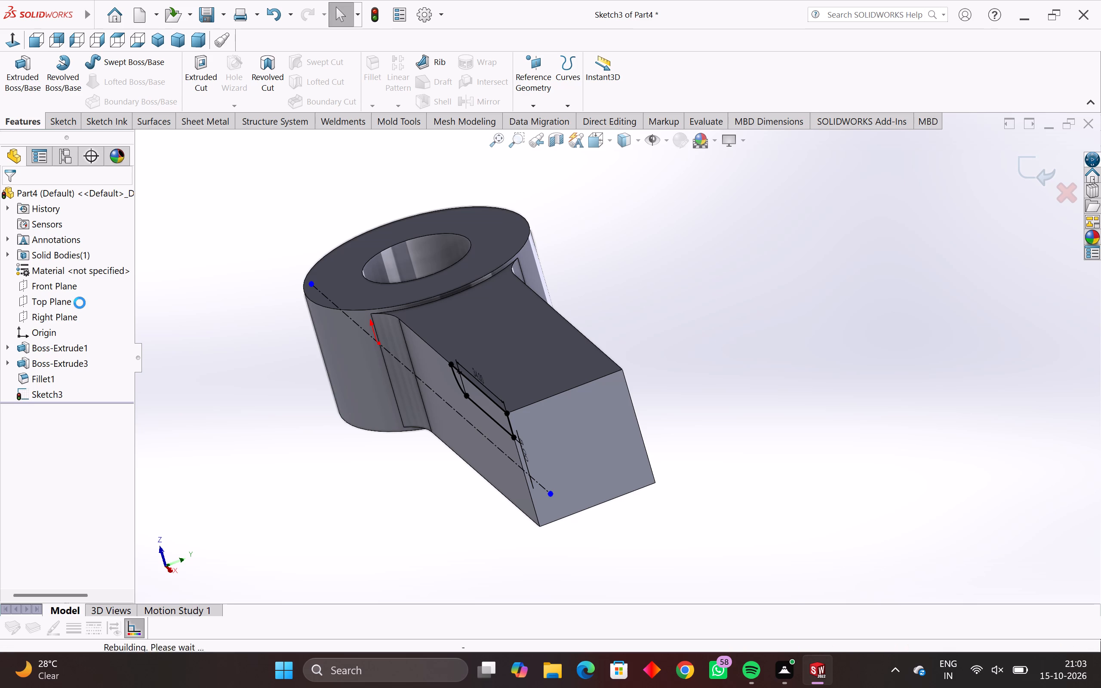
key("ctrl+z")
key("ctrl+z")
key("ctrl+z")
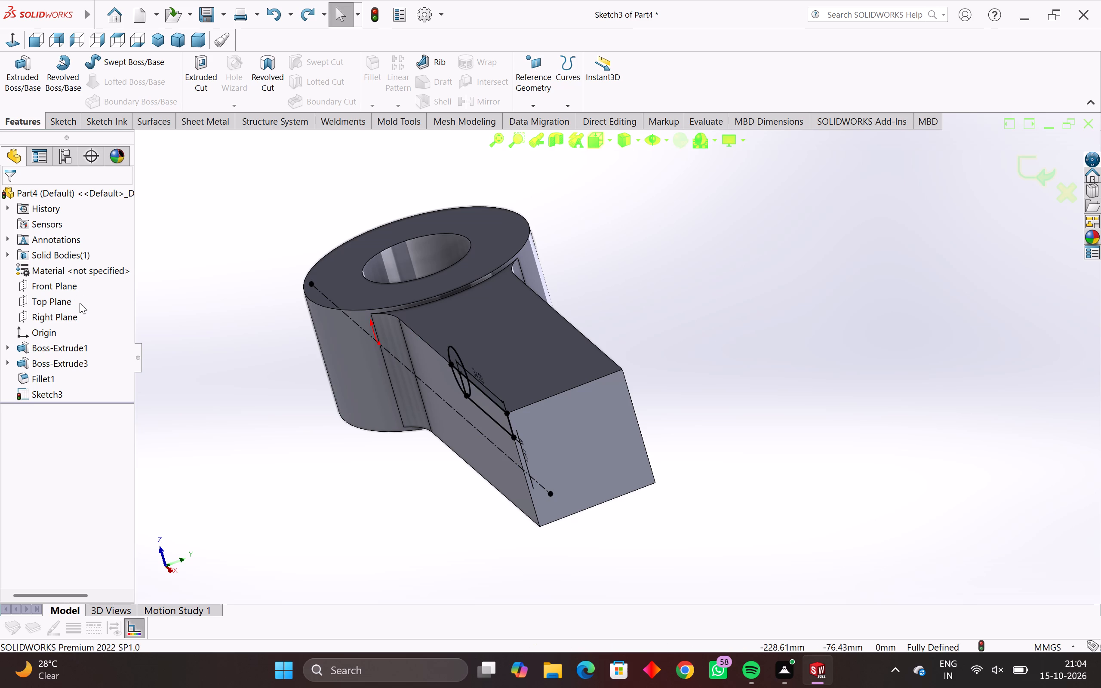
key("ctrl+z")
key("ctrl+z")
key("ctrl+z")
key("ctrl+z")
key("ctrl+z")
key("ctrl+z")
key("ctrl+z")
key("ctrl+z")
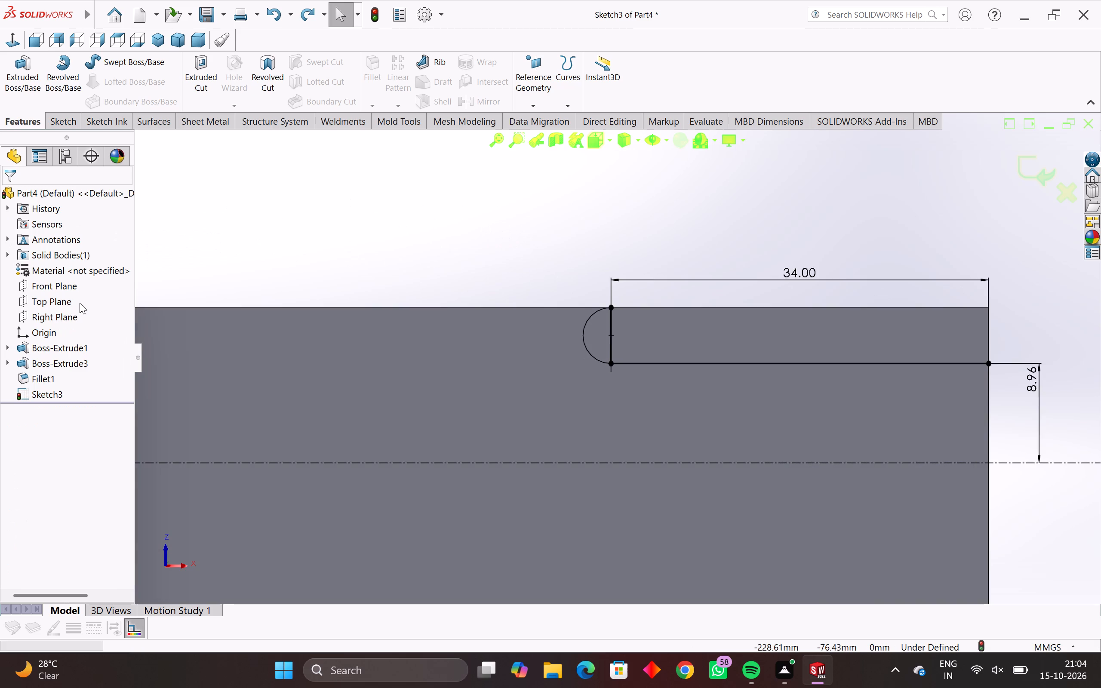
key("ctrl+z")
key("ctrl+z")
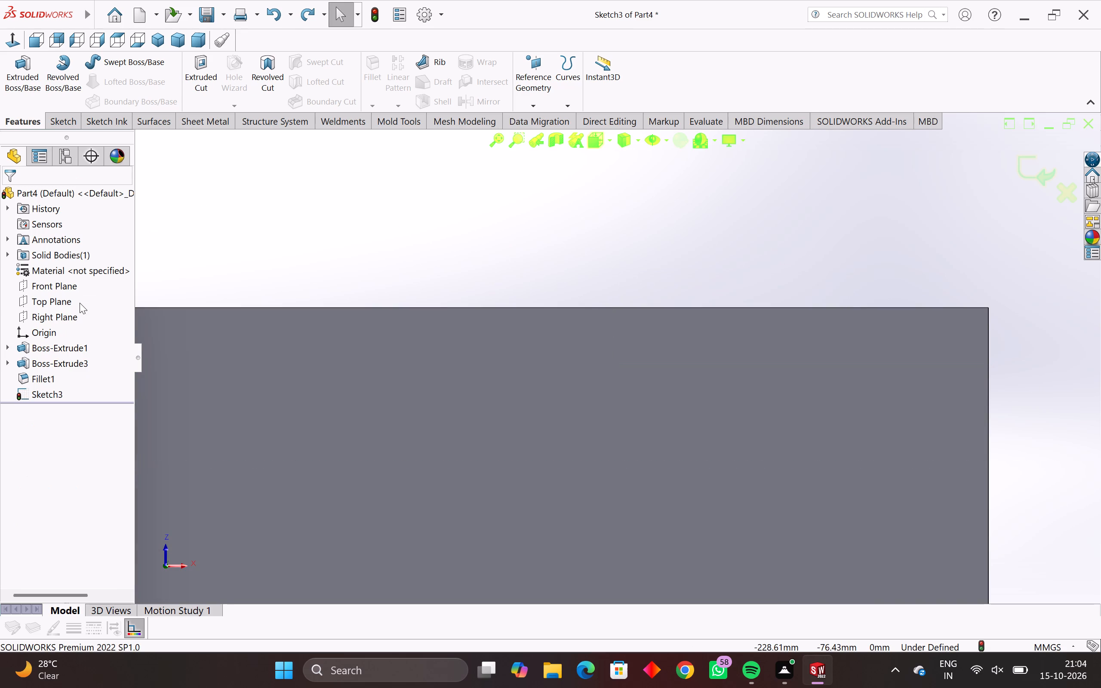
Close the empty sketch on the arm's side face and start a new sketch on the arm's square end face.
key("Escape")
key("Escape")
key("Escape")
scroll(306, 337, "down", 4)
middle_click_drag(319, 345, 239, 340)
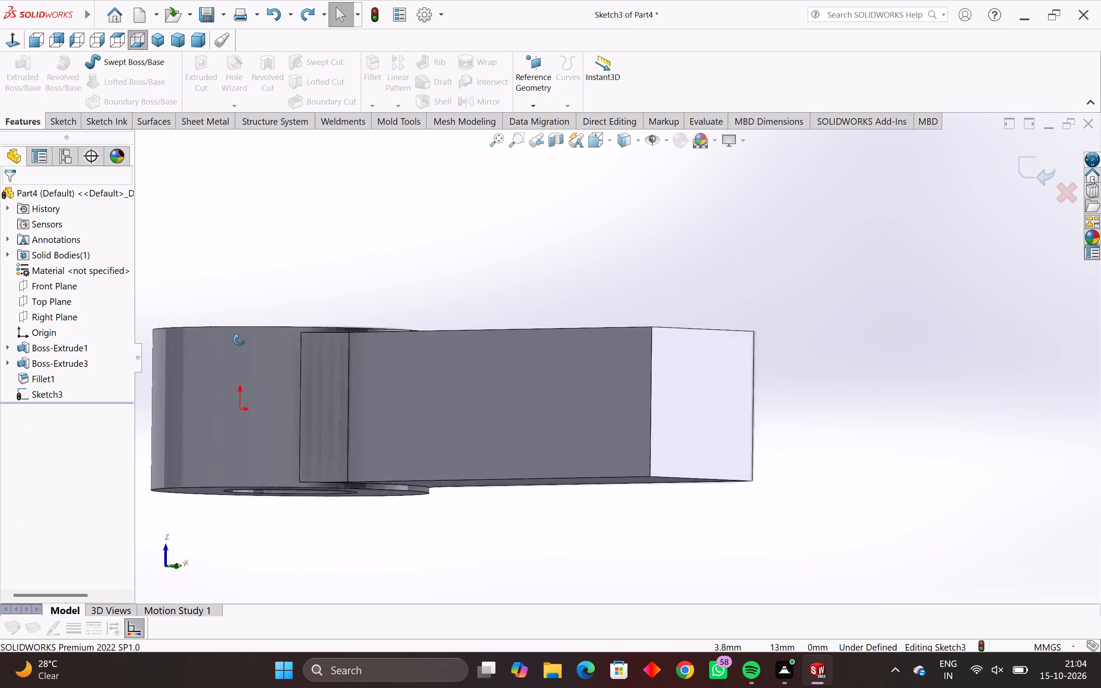
middle_click_drag(239, 340, 179, 344)
left_click(342, 413)
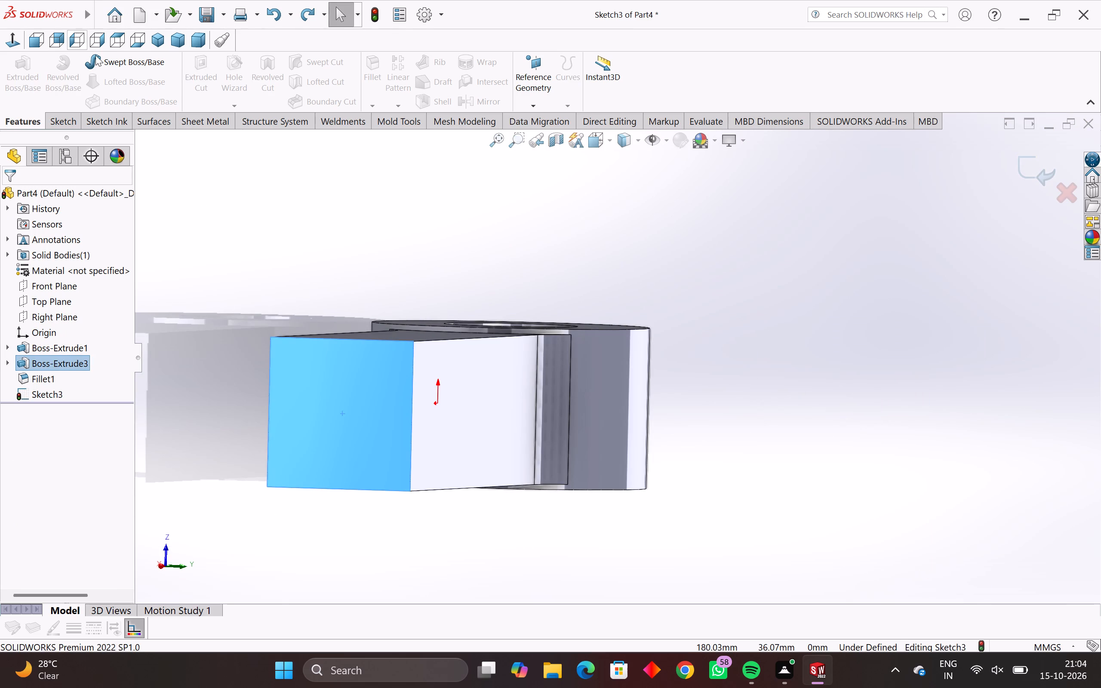
left_click(66, 119)
left_click(26, 71)
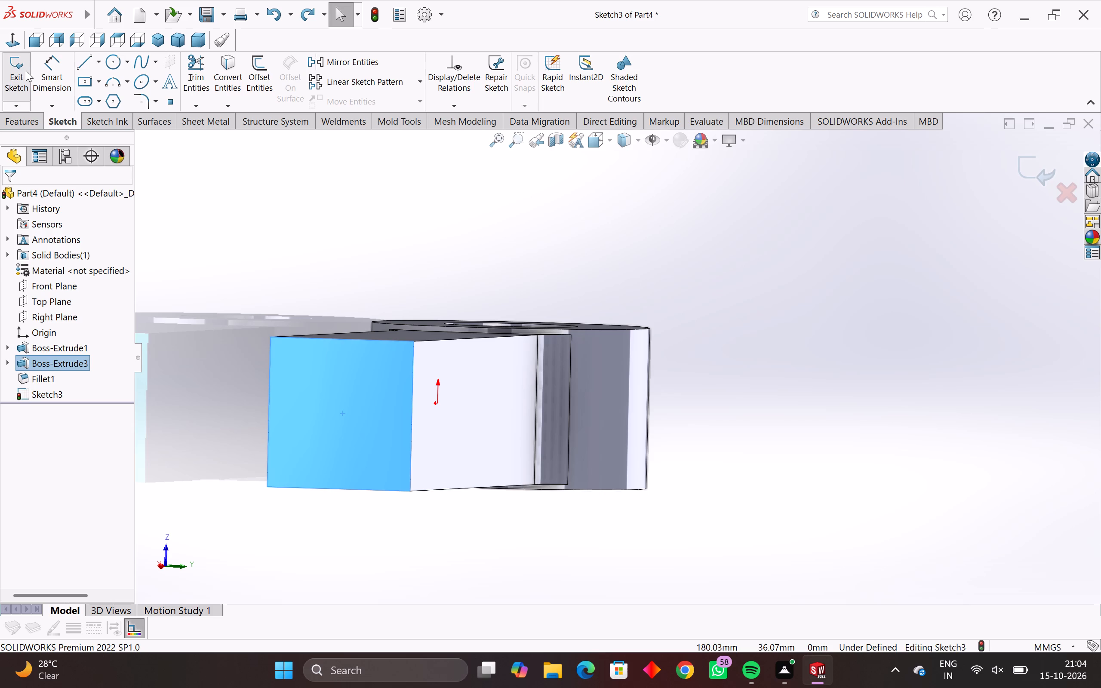
left_click(341, 451)
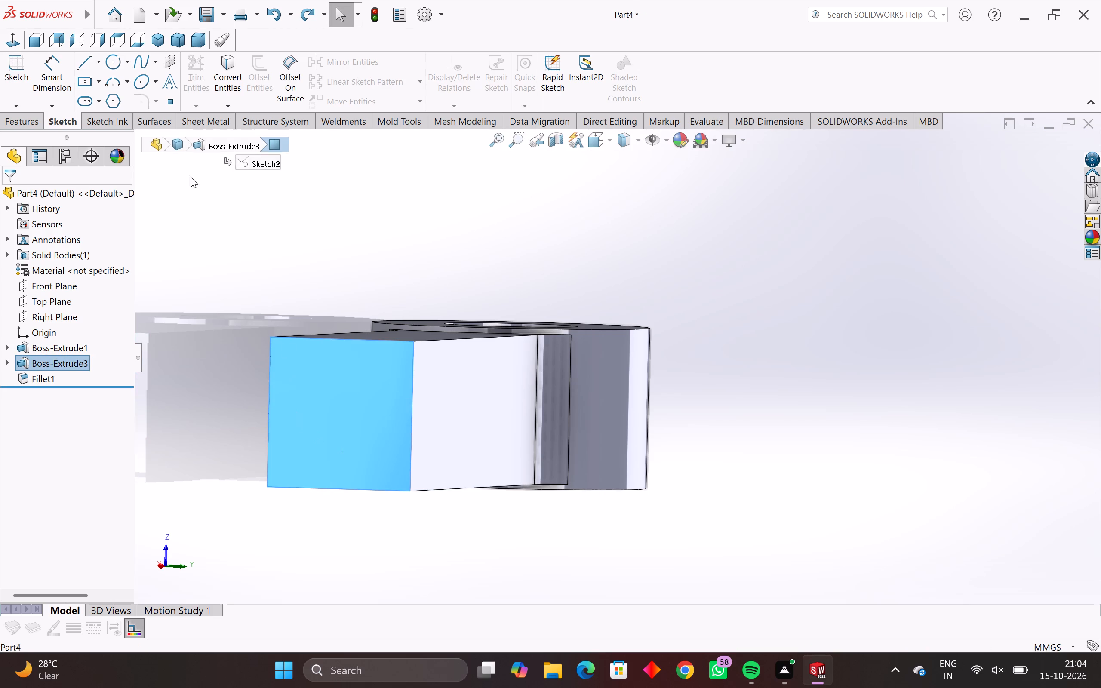
left_click(5, 62)
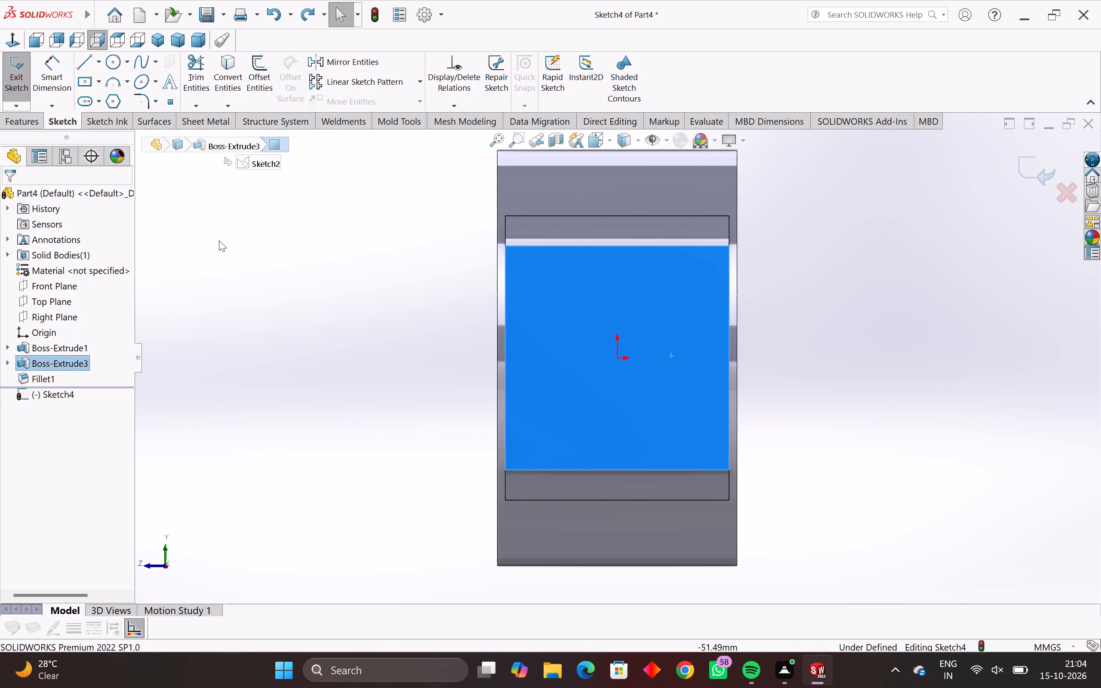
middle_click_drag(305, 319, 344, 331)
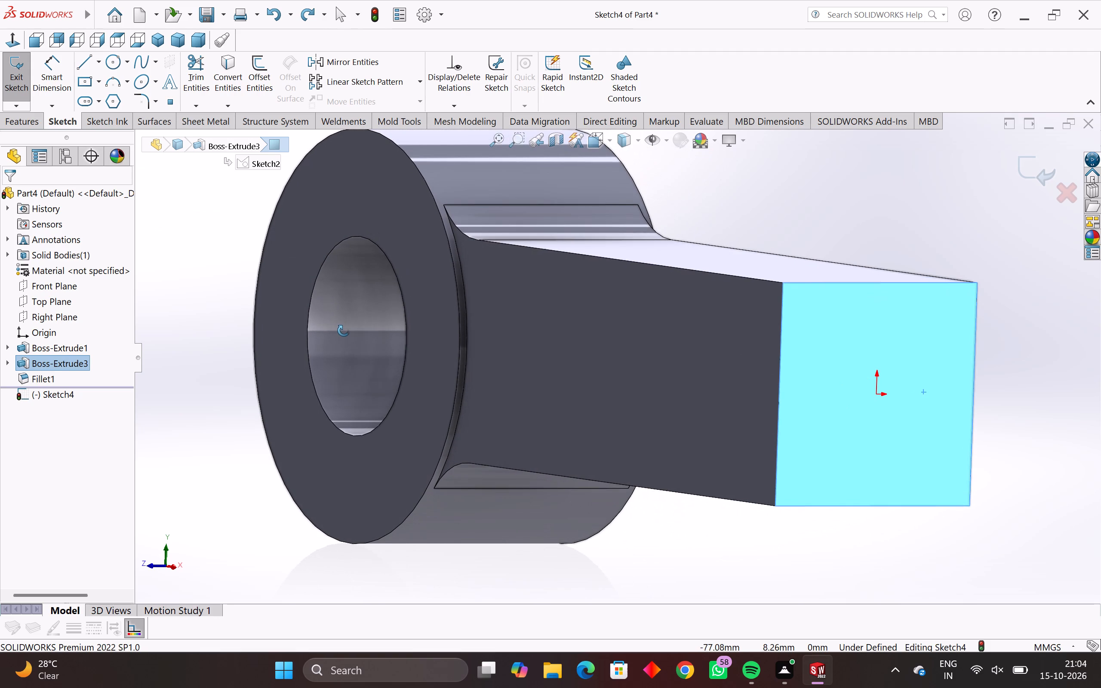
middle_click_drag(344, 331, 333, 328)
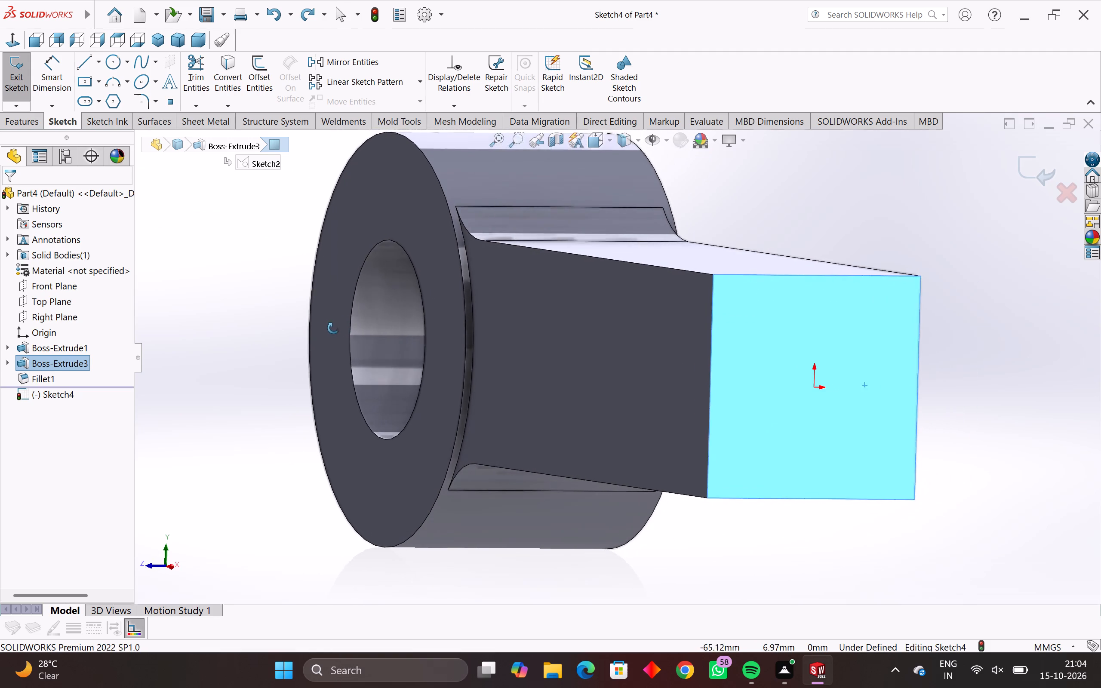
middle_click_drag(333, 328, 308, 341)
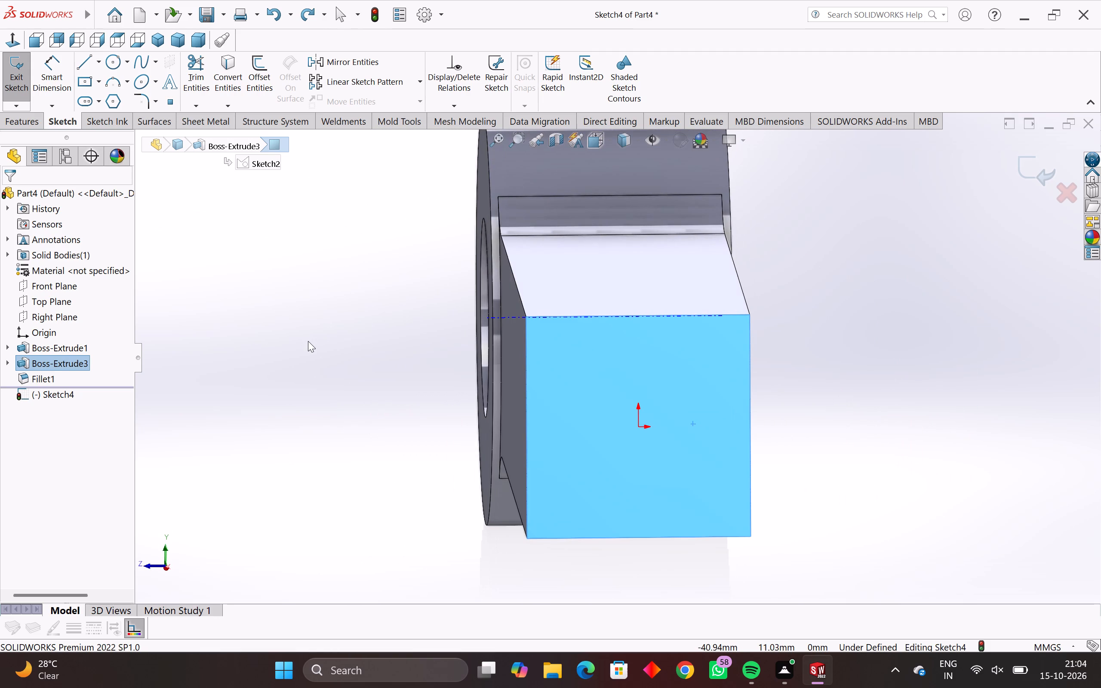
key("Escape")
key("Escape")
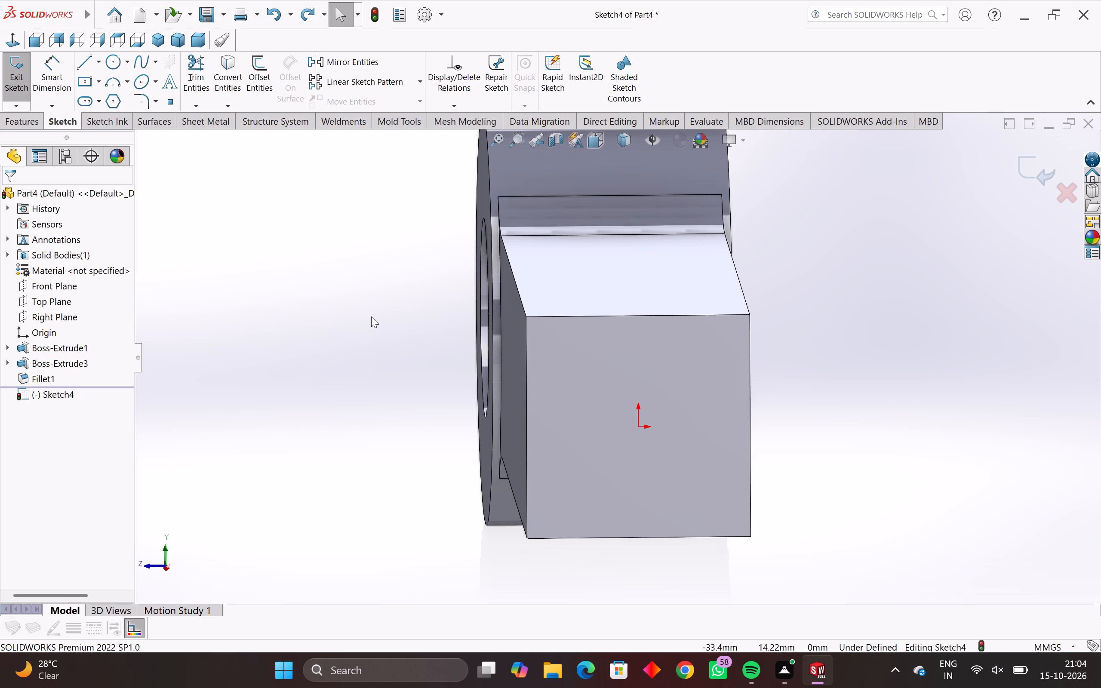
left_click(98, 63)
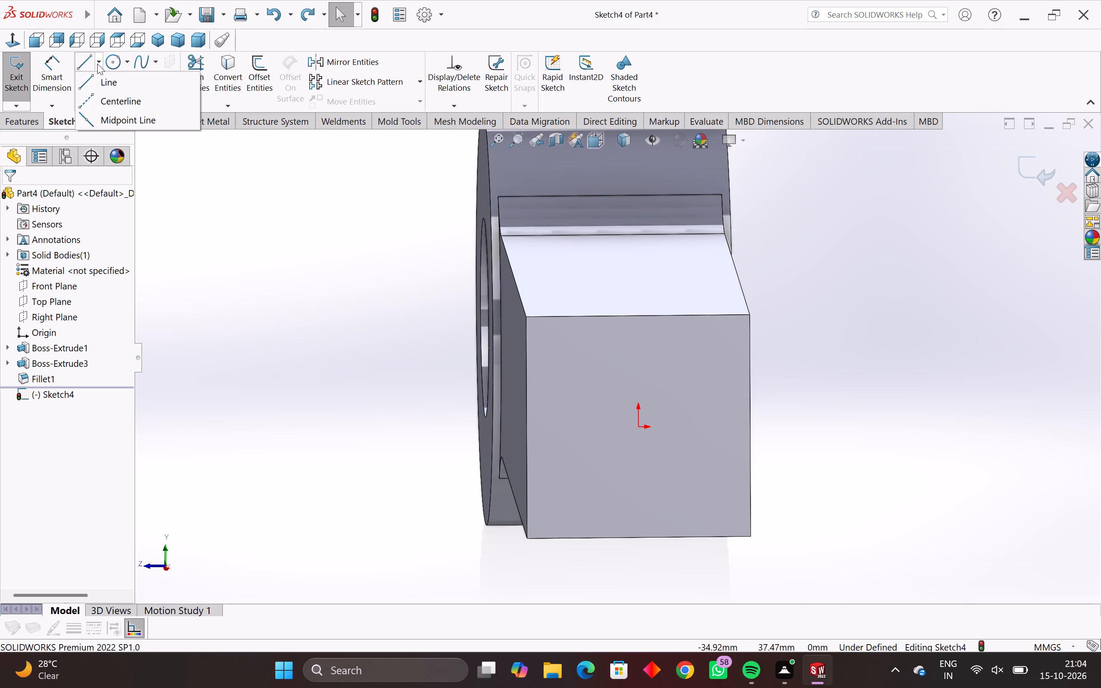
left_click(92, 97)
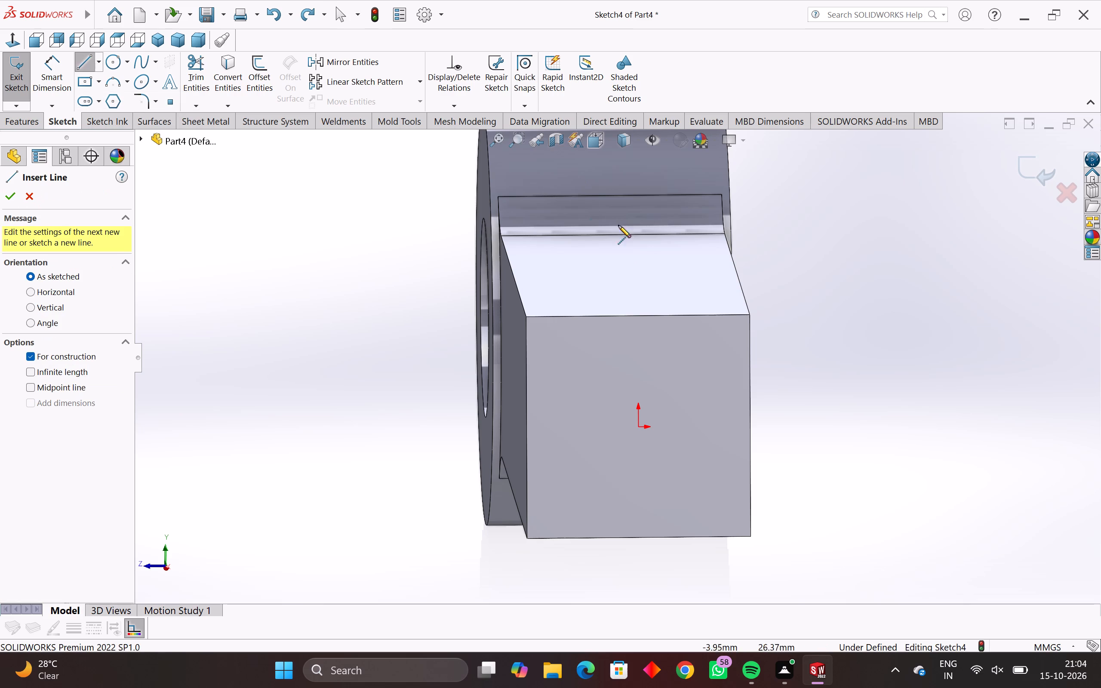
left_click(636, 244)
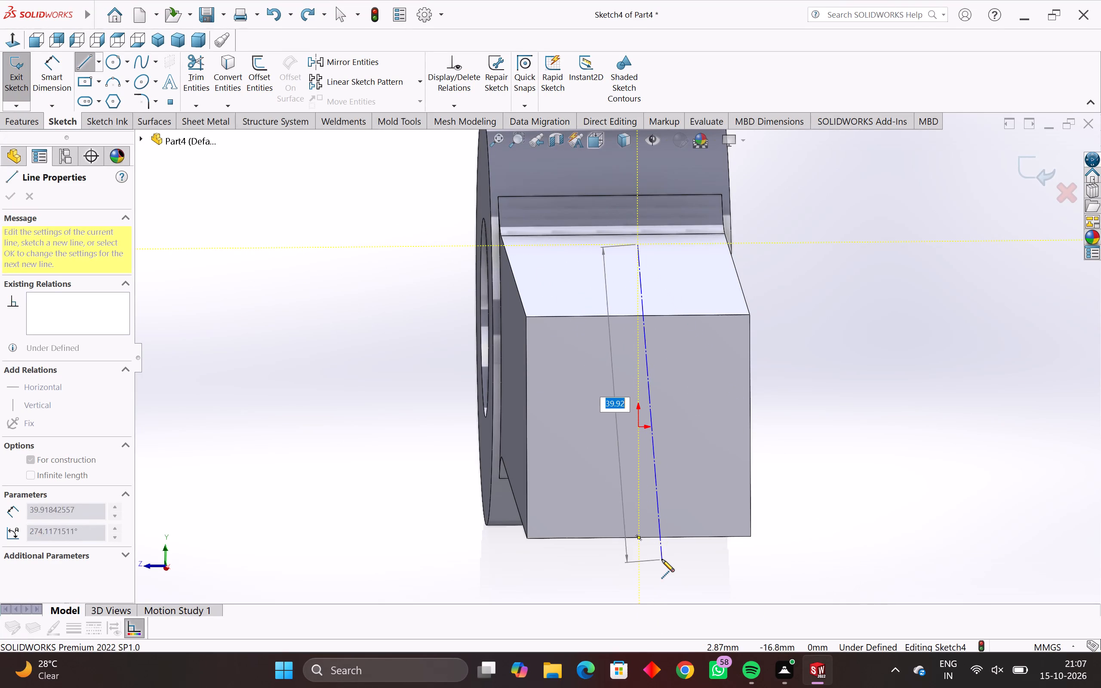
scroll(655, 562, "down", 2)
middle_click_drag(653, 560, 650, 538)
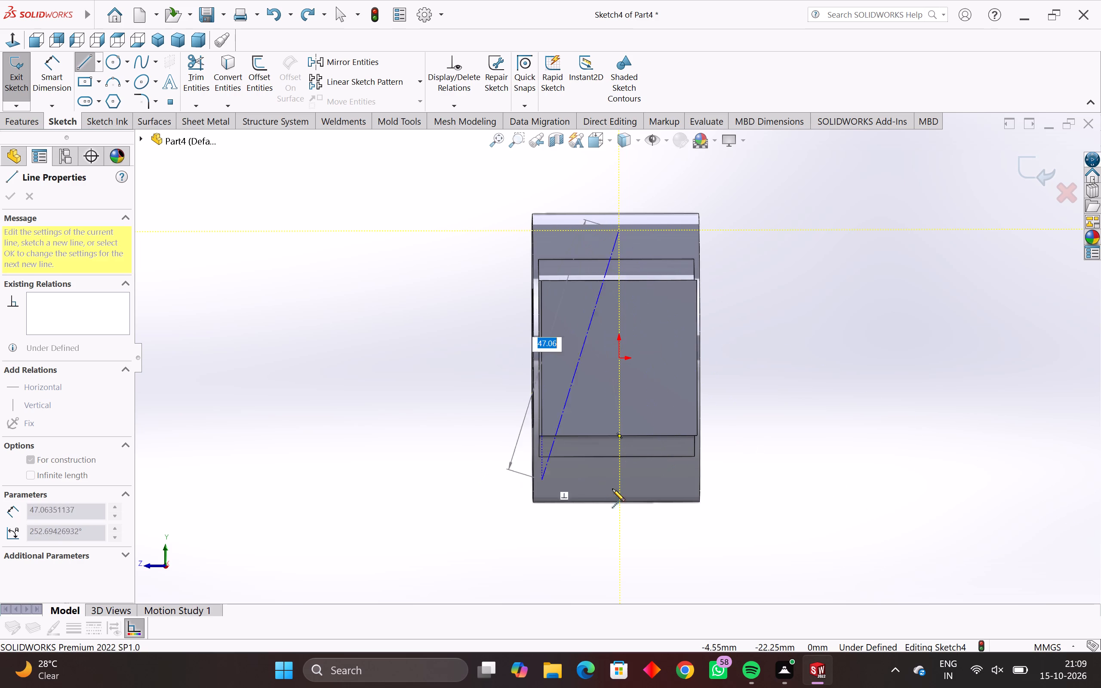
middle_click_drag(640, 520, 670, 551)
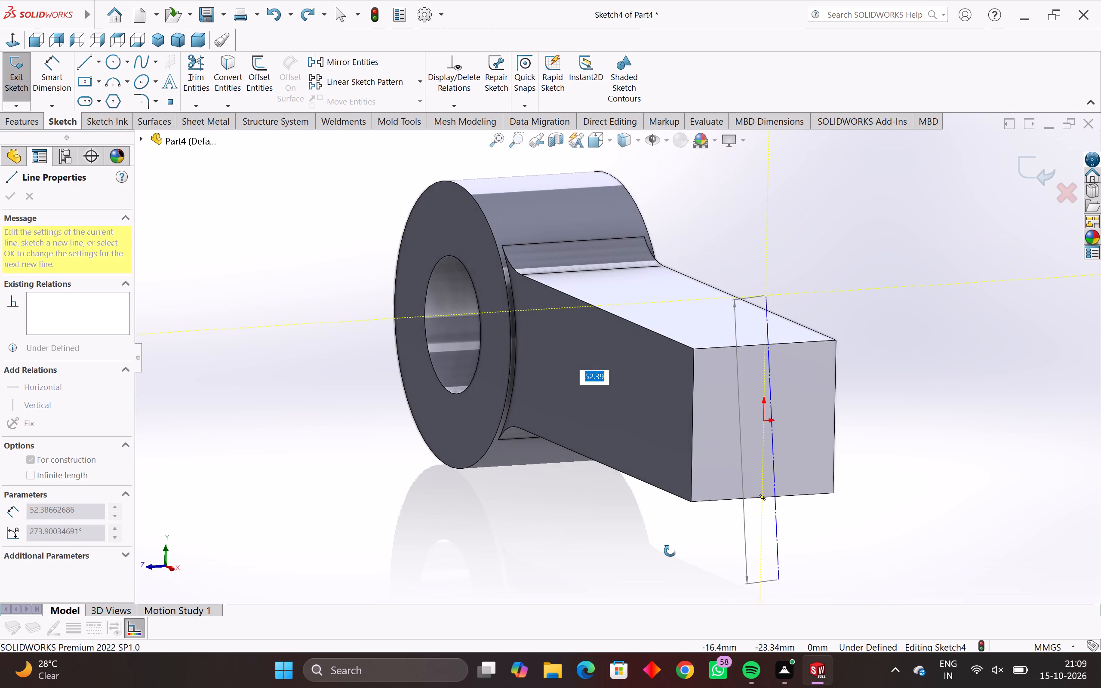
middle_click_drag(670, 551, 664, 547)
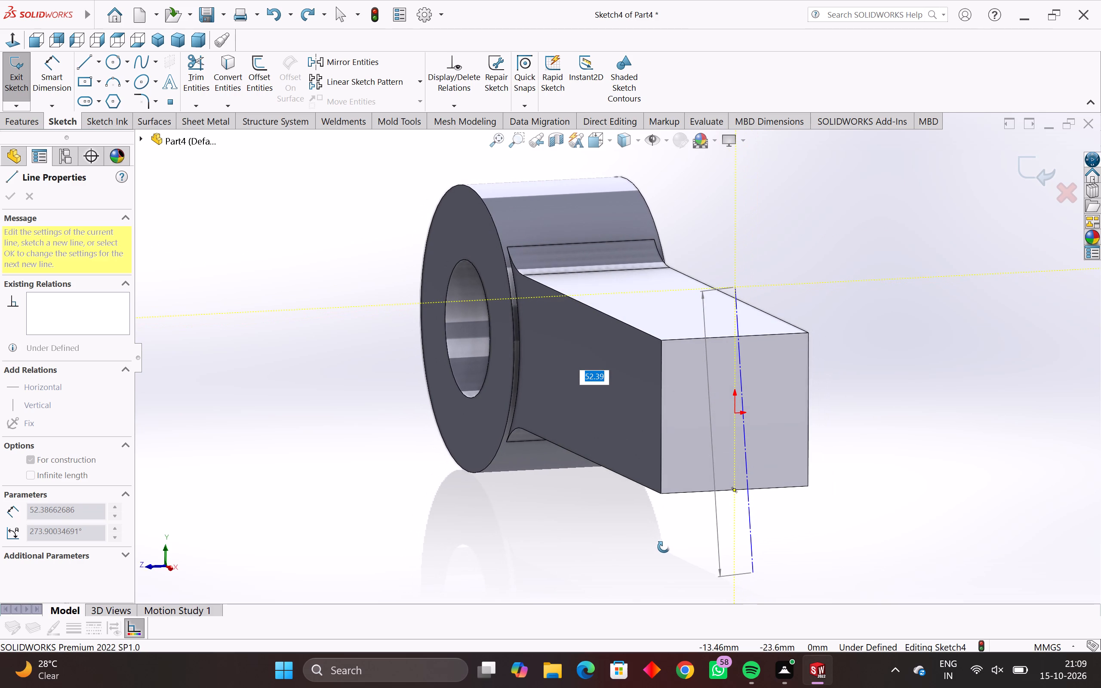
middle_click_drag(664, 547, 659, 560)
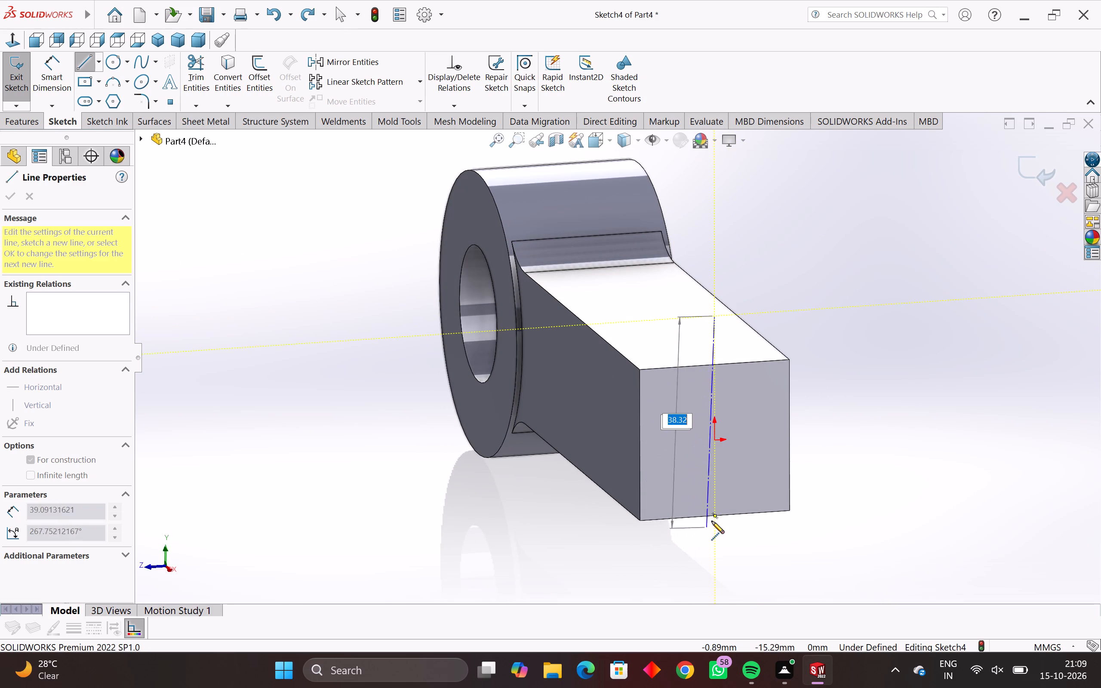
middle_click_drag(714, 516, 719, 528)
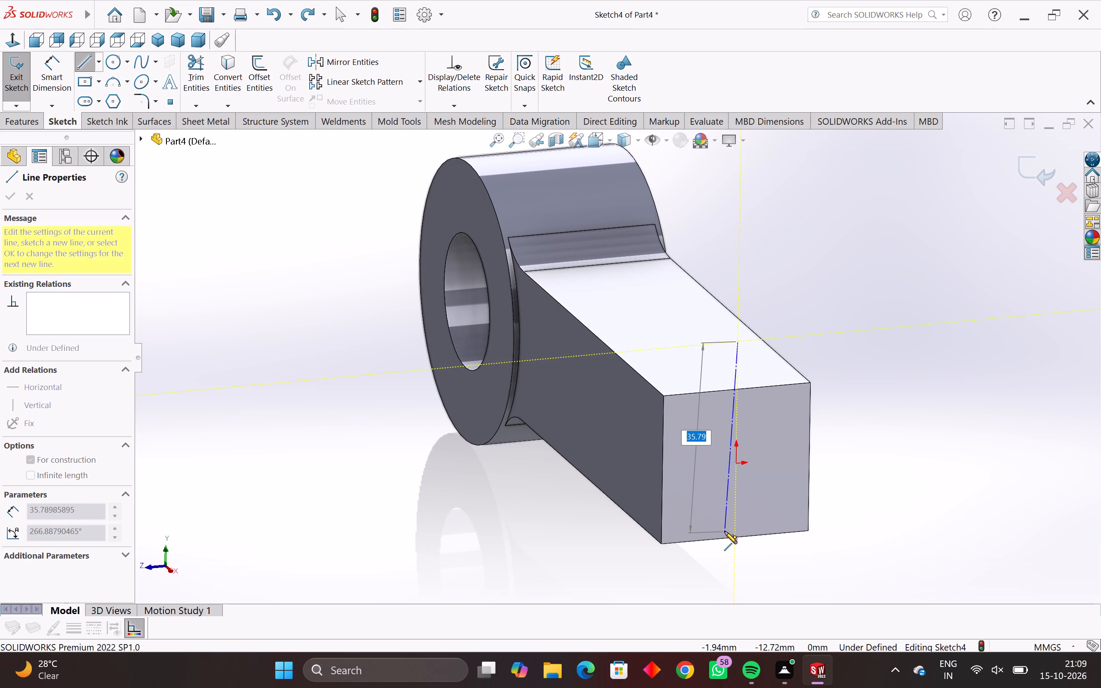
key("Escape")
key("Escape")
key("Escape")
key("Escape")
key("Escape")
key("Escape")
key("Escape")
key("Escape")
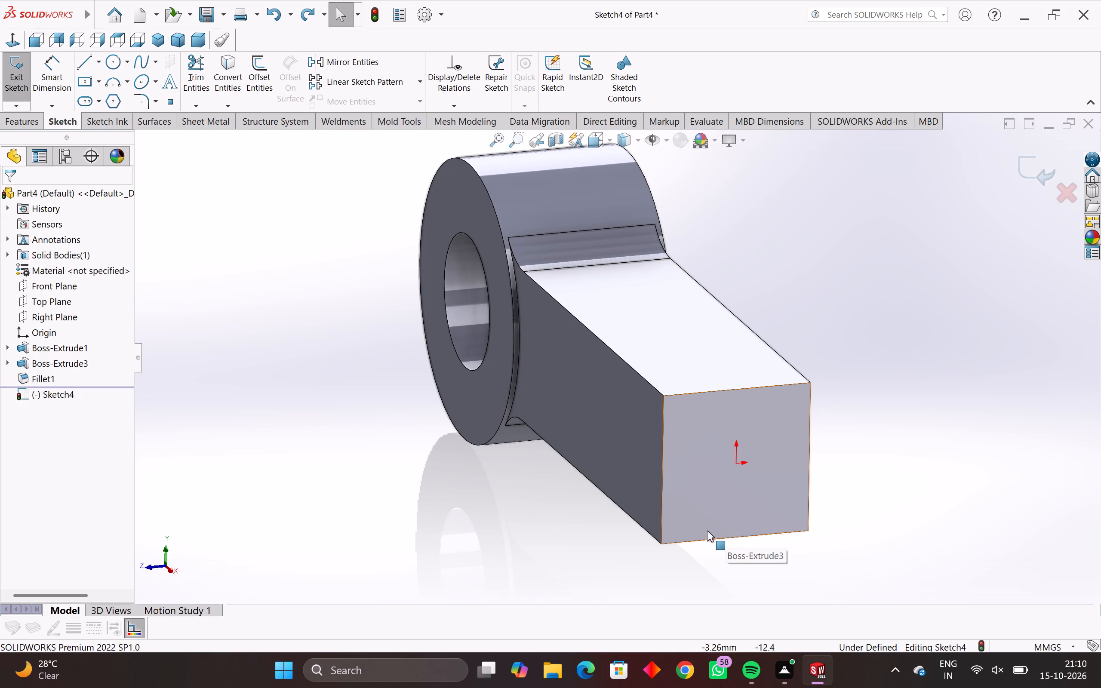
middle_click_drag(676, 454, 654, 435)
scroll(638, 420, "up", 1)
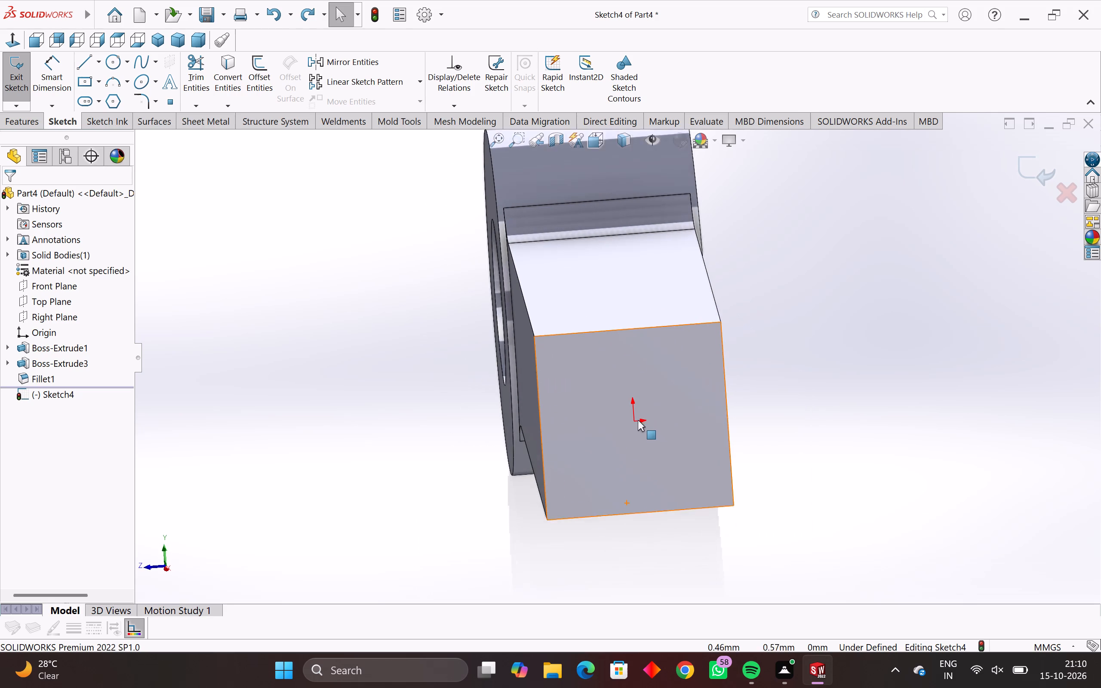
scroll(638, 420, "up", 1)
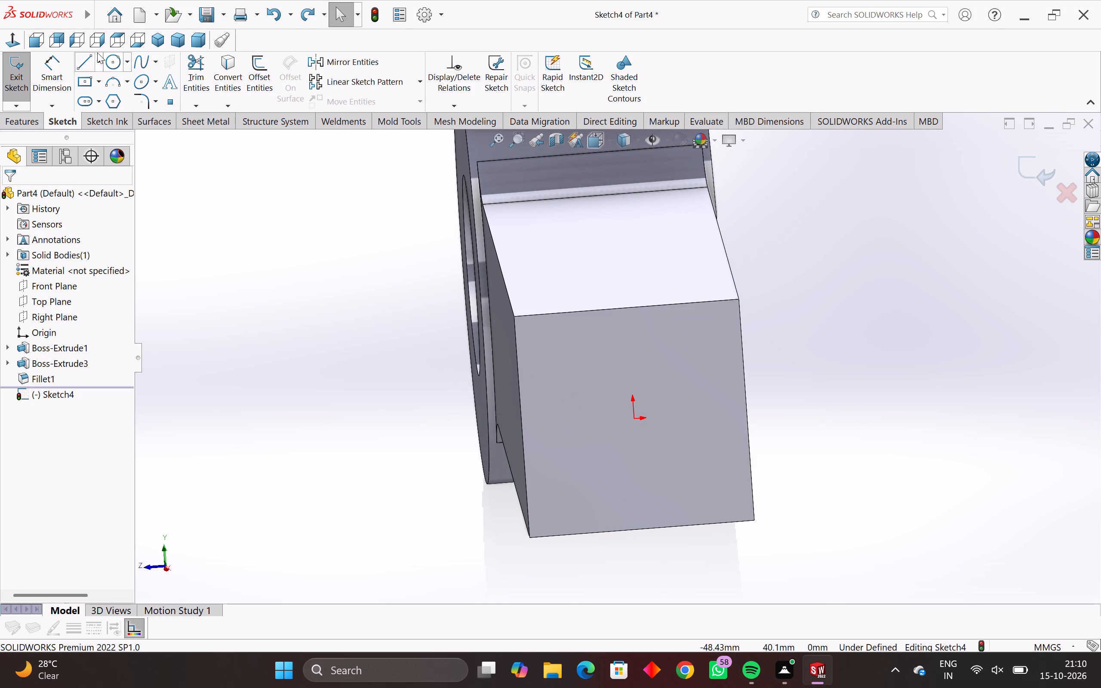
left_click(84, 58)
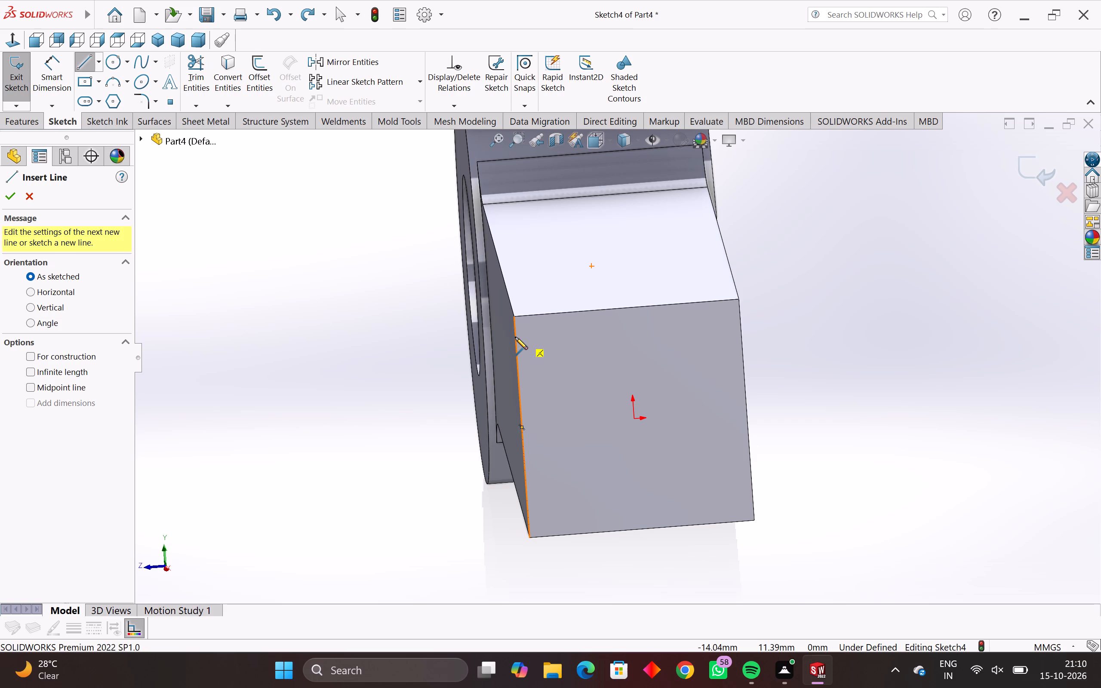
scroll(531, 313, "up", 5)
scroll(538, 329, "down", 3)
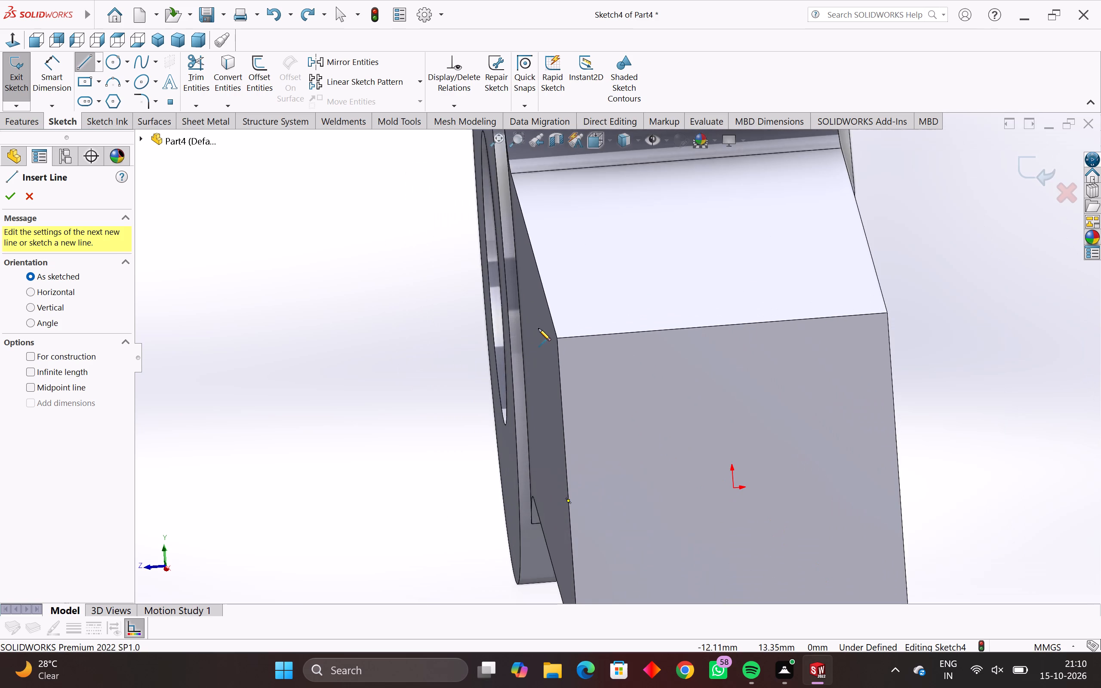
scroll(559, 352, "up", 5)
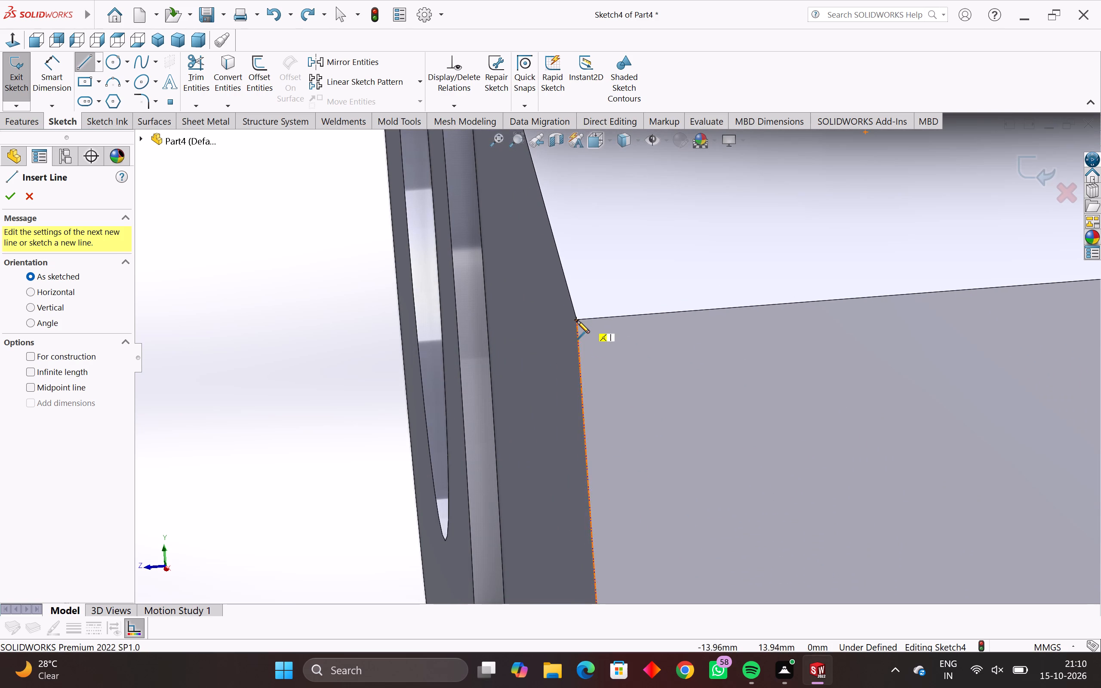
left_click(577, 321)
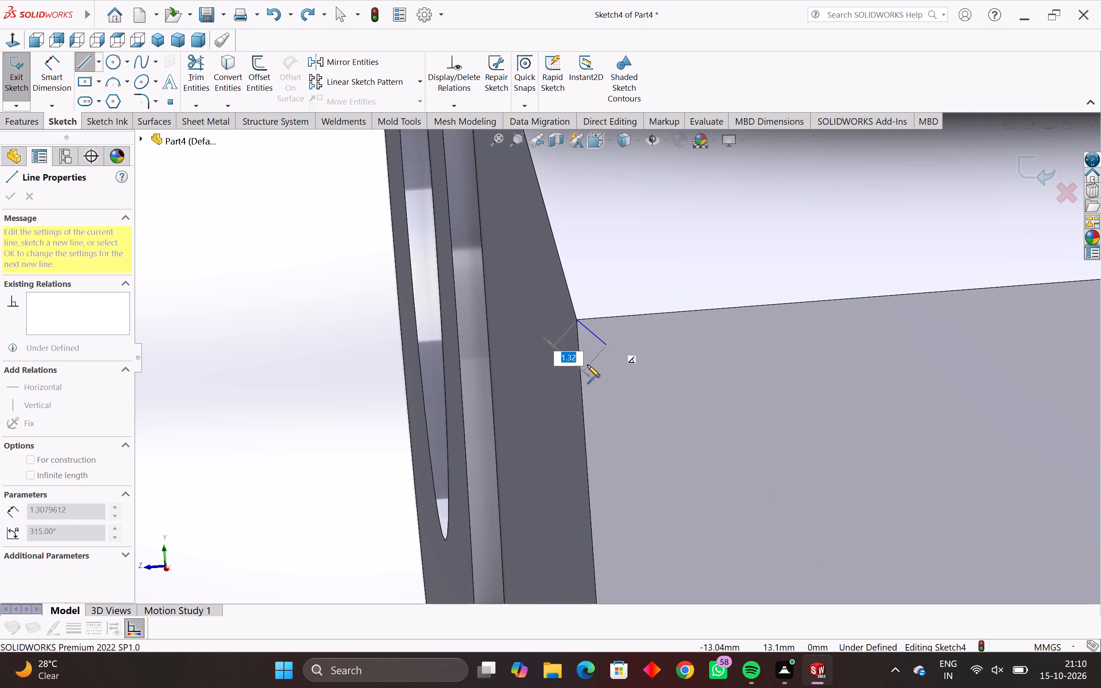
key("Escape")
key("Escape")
Sketch a 12 mm diameter circle centred on the end face's upper corner at X -14, Y 14.
middle_click_drag(694, 383, 692, 383)
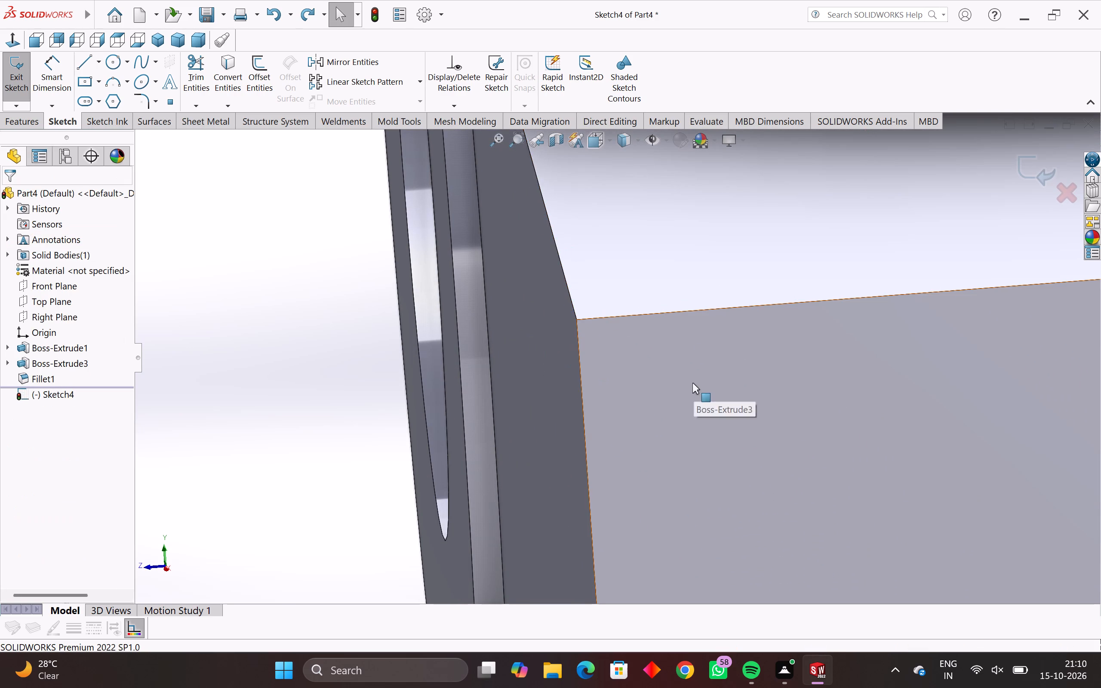
middle_click_drag(692, 383, 665, 355)
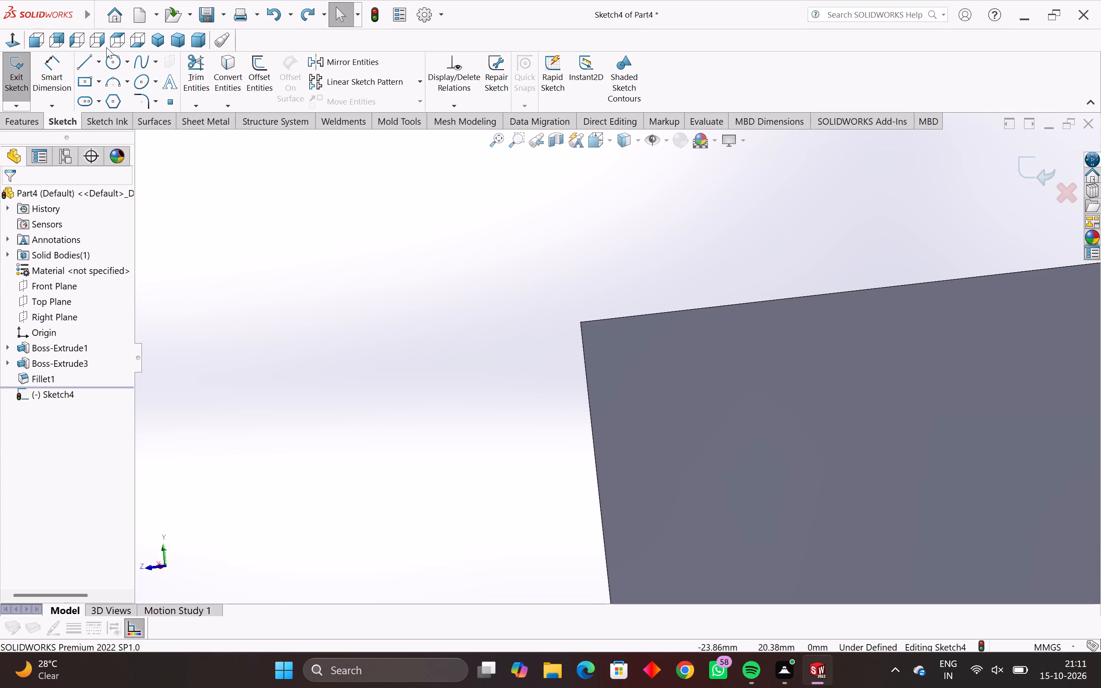
left_click(108, 58)
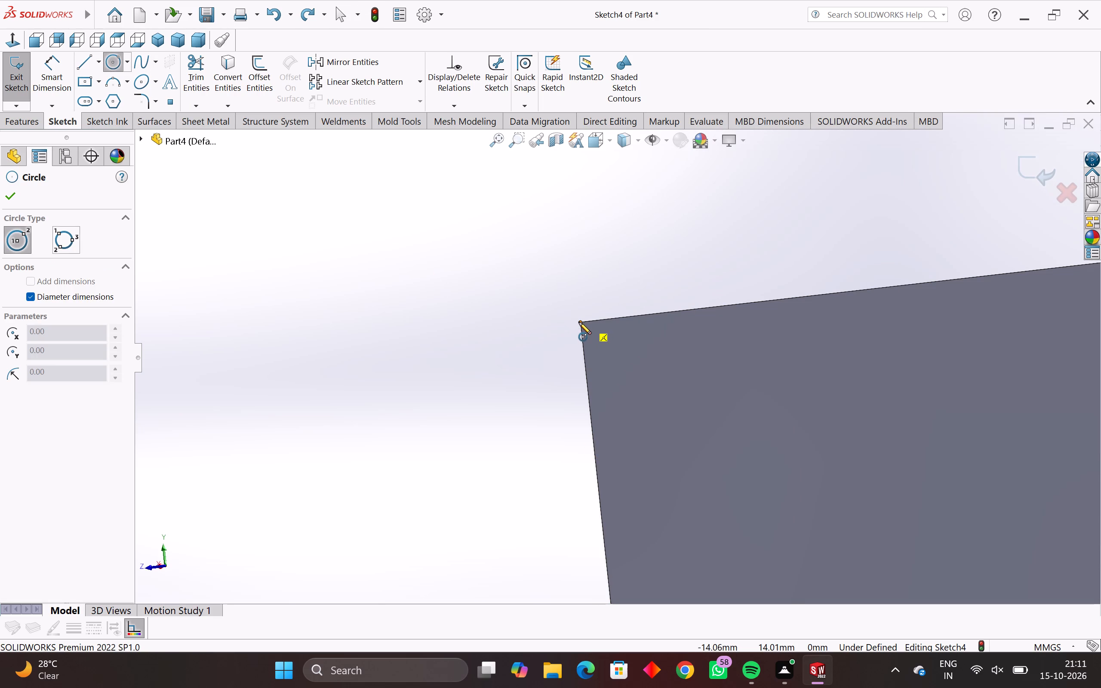
left_click(581, 322)
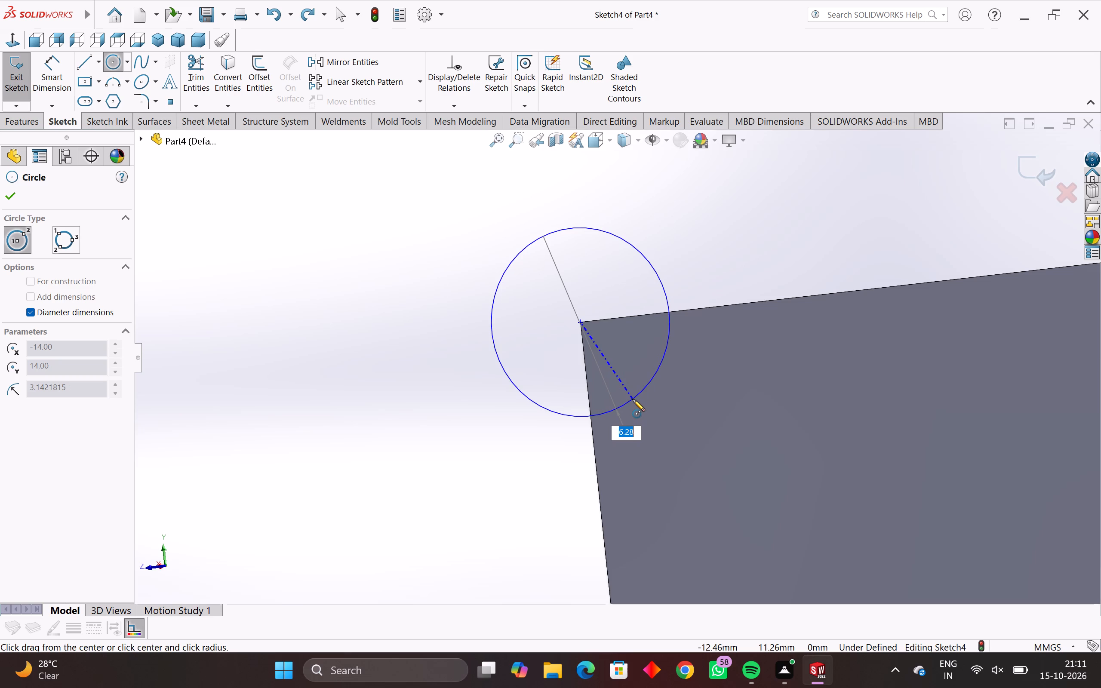
type("12")
key("Return")
scroll(633, 399, "down", 6)
middle_click_drag(638, 404, 649, 412)
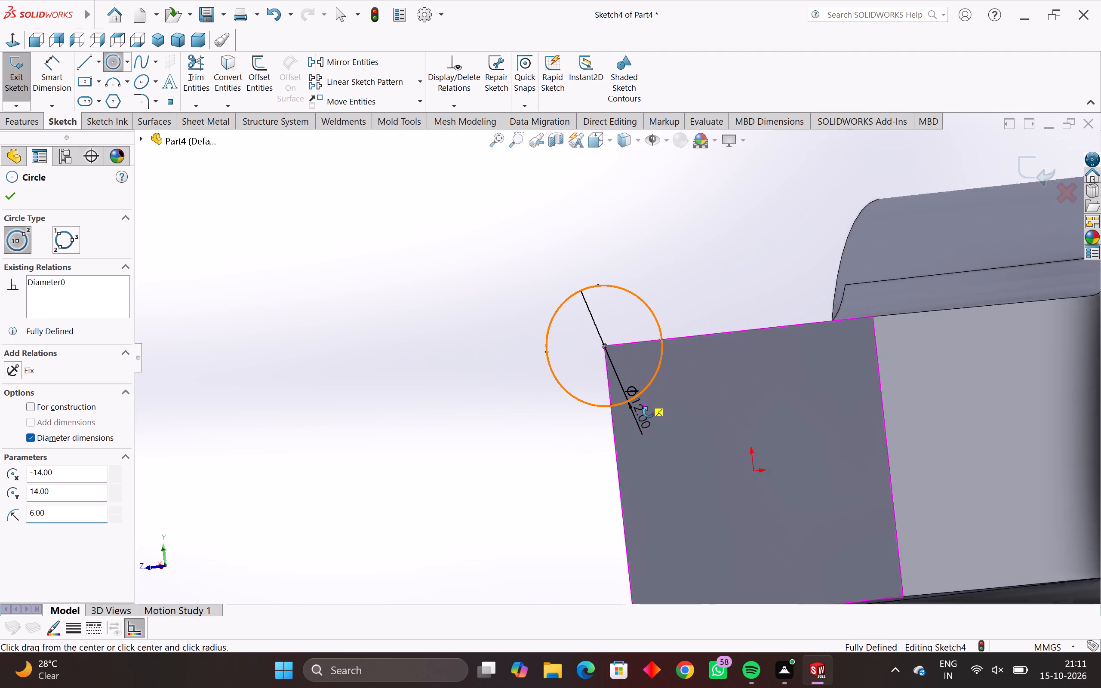
middle_click_drag(649, 412, 674, 407)
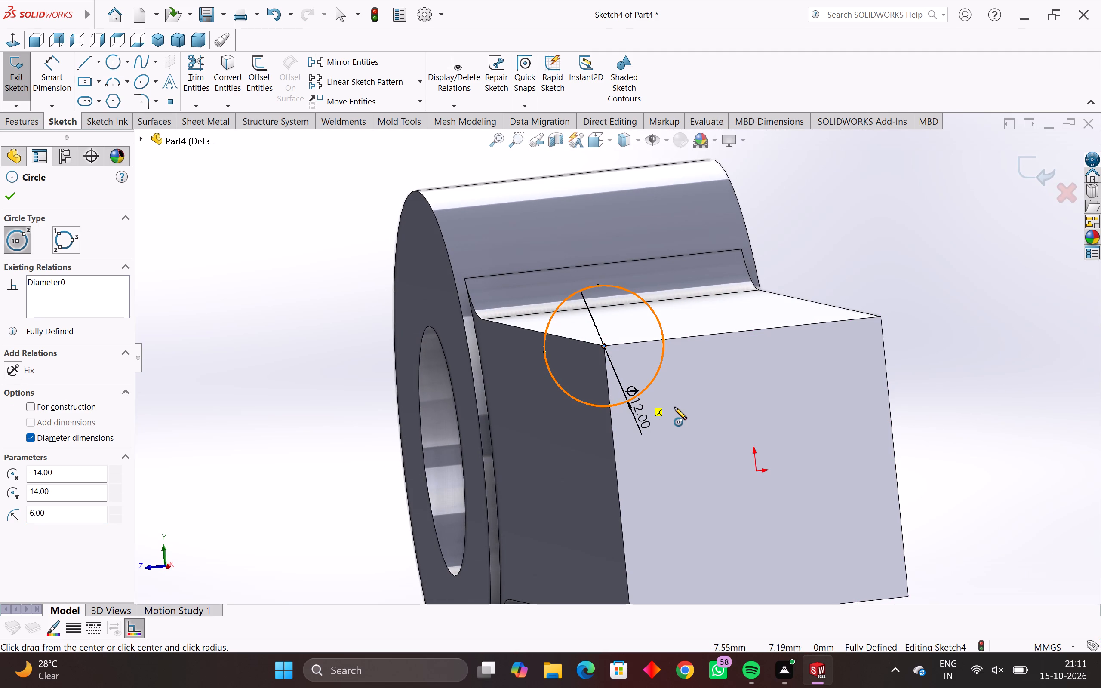
key("Escape")
key("Escape")
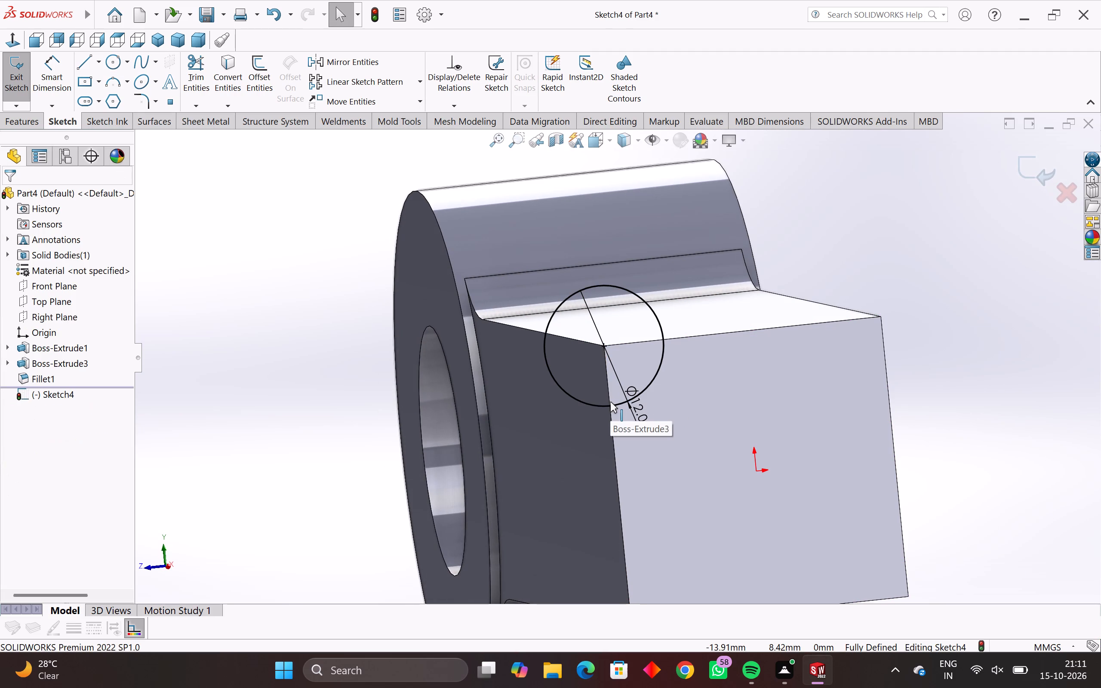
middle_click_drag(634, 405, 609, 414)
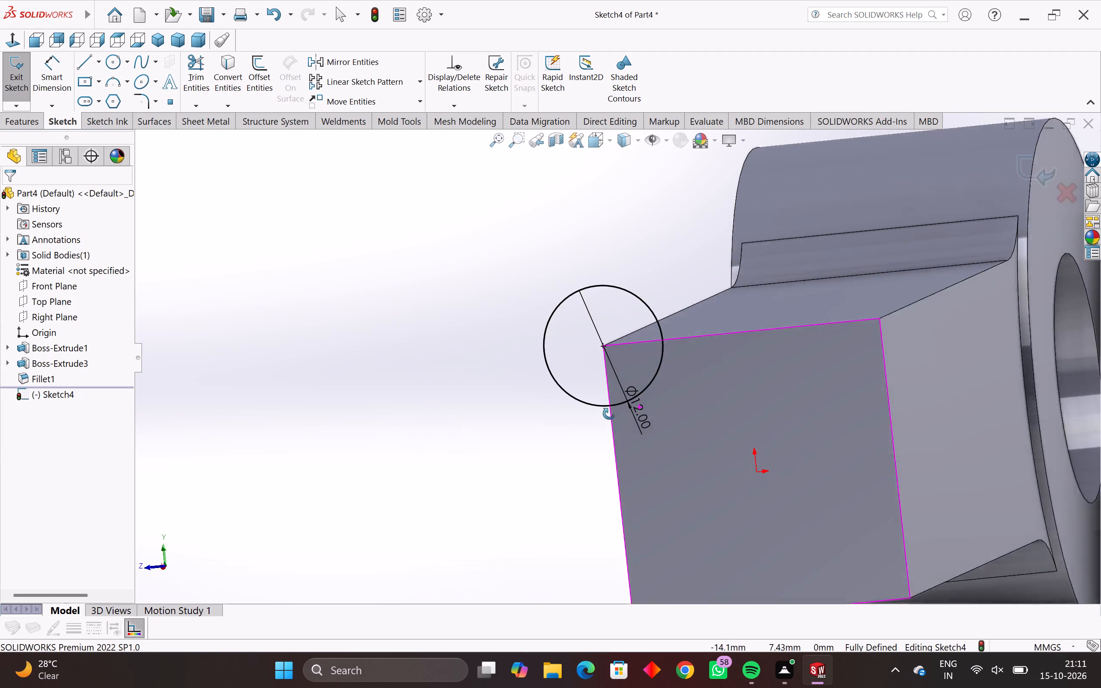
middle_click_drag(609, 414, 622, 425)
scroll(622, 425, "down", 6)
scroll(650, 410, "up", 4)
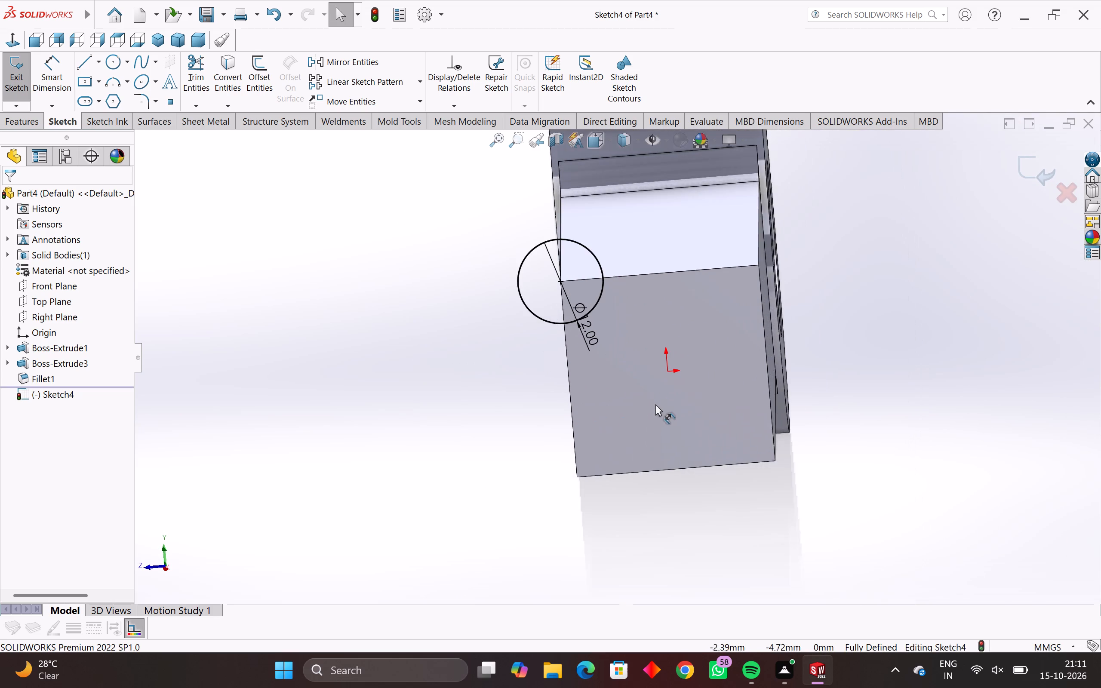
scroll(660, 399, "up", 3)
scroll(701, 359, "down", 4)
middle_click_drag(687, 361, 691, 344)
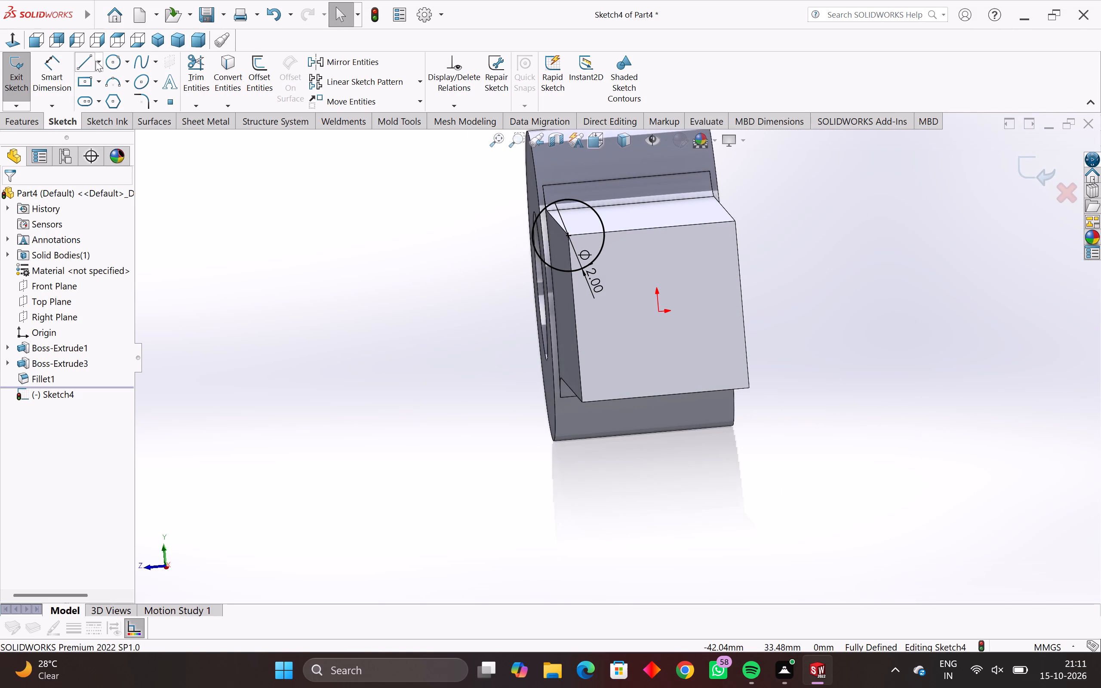
Sketch a vertical centerline about 52 mm long through the origin, spanning the arm's square end face.
left_click(97, 61)
left_click(105, 96)
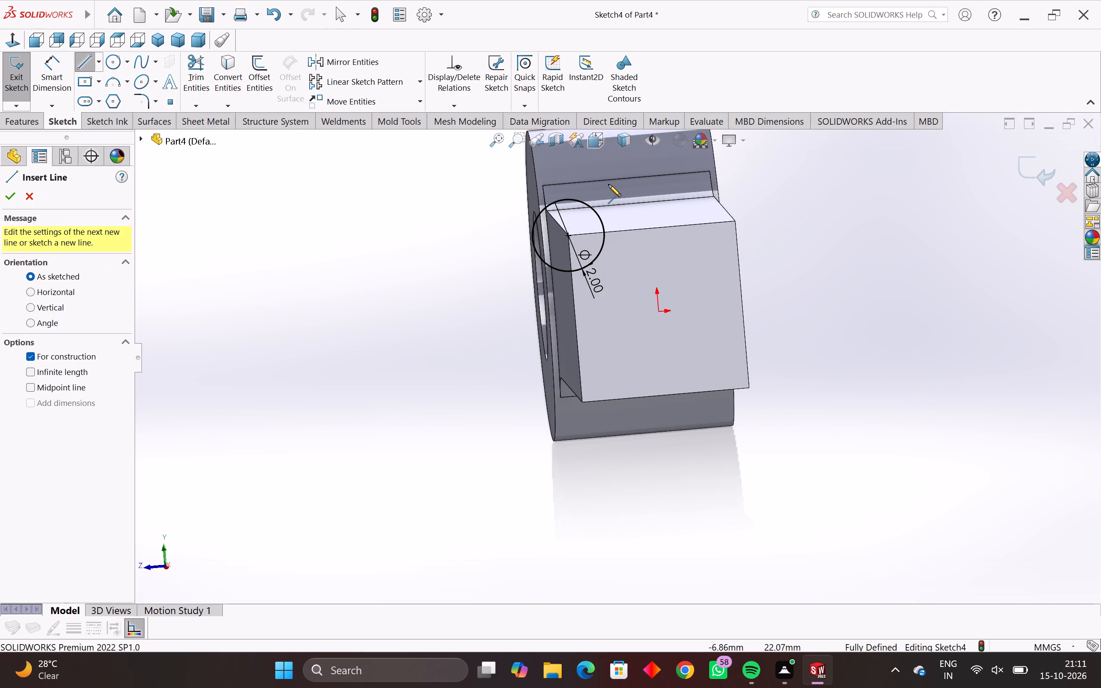
left_click(649, 171)
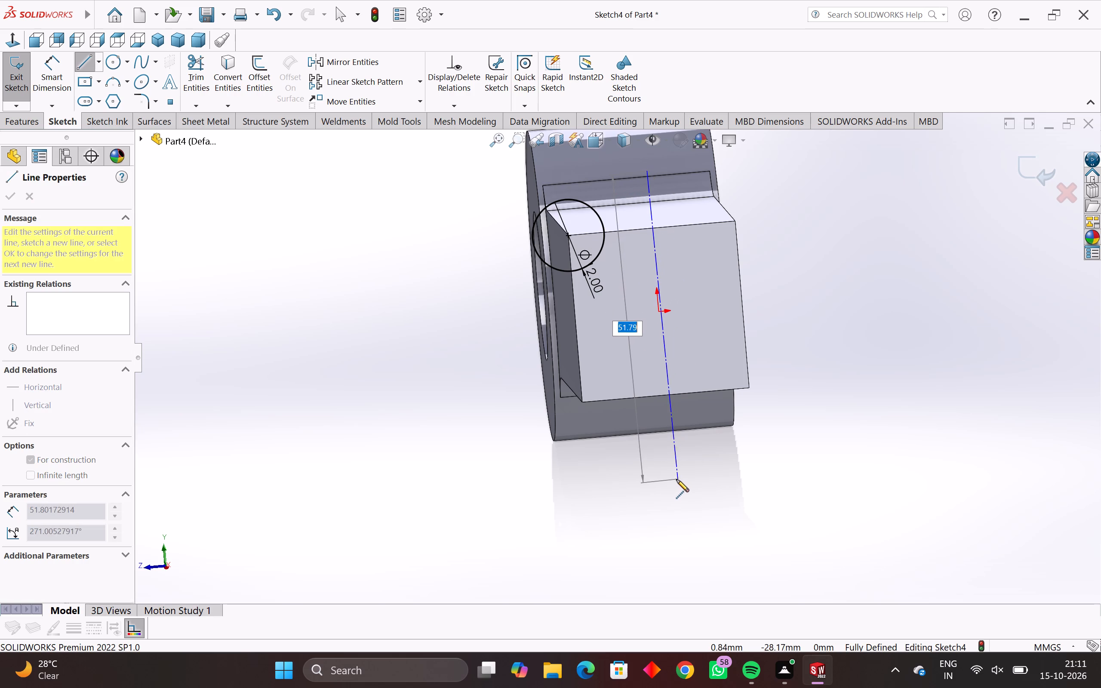
left_click(674, 480)
middle_click_drag(665, 475, 652, 469)
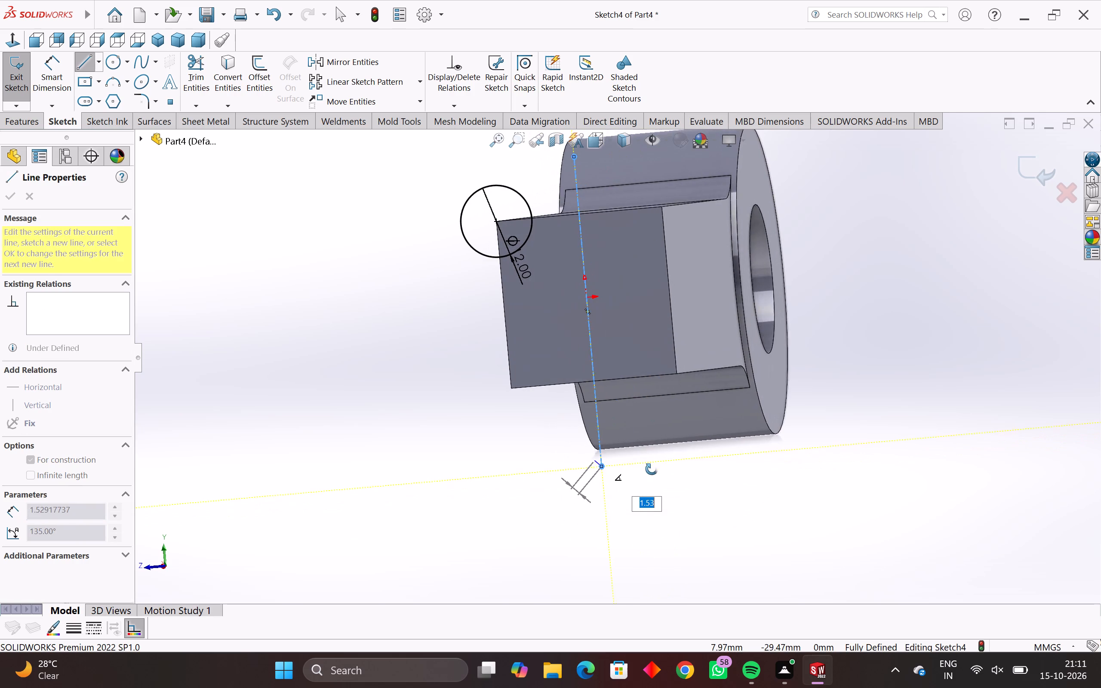
middle_click_drag(652, 469, 654, 509)
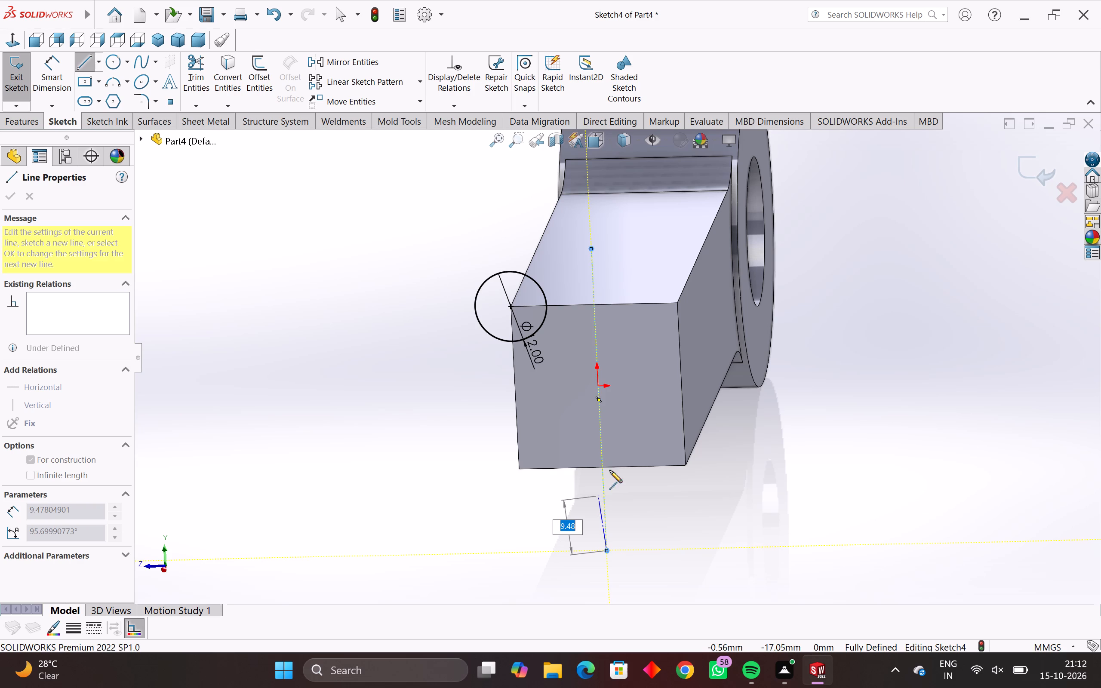
key("Escape")
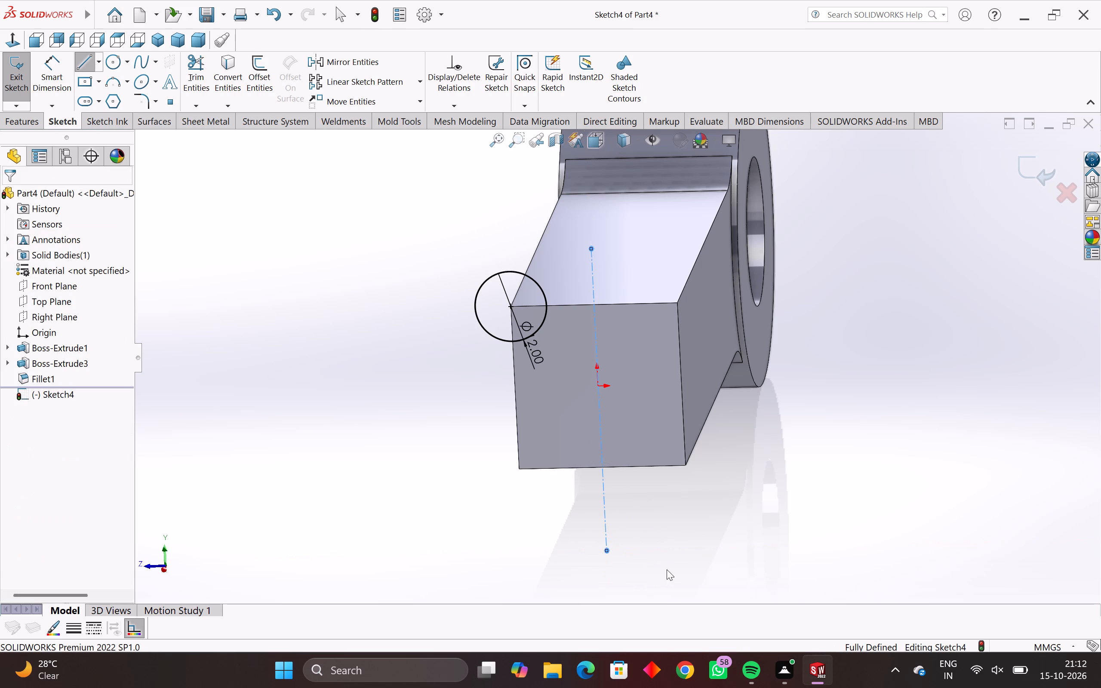
middle_click_drag(656, 562, 670, 535)
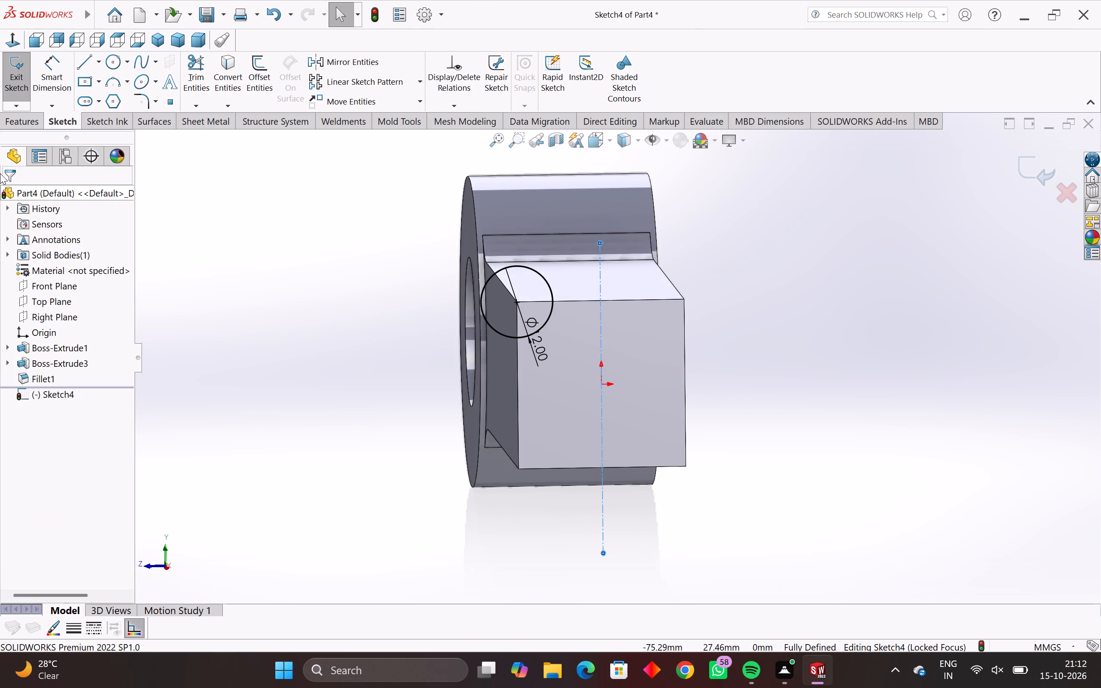
Sketch a horizontal centerline about 50 mm long through the origin, extending past both sides of the end face.
left_click(97, 59)
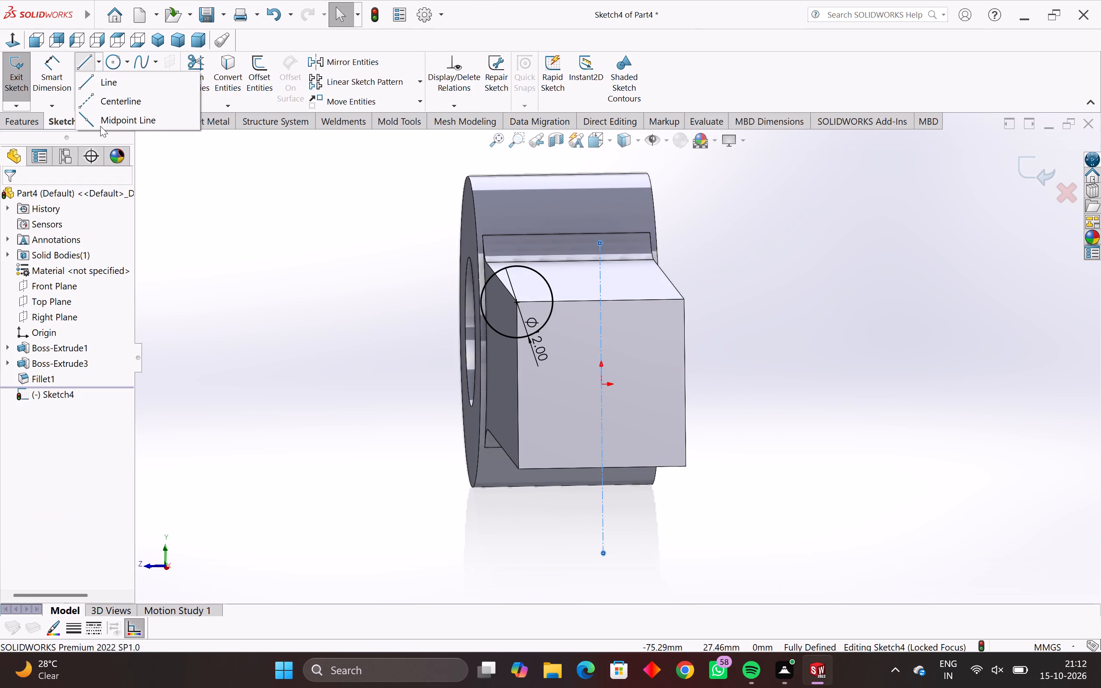
left_click(98, 107)
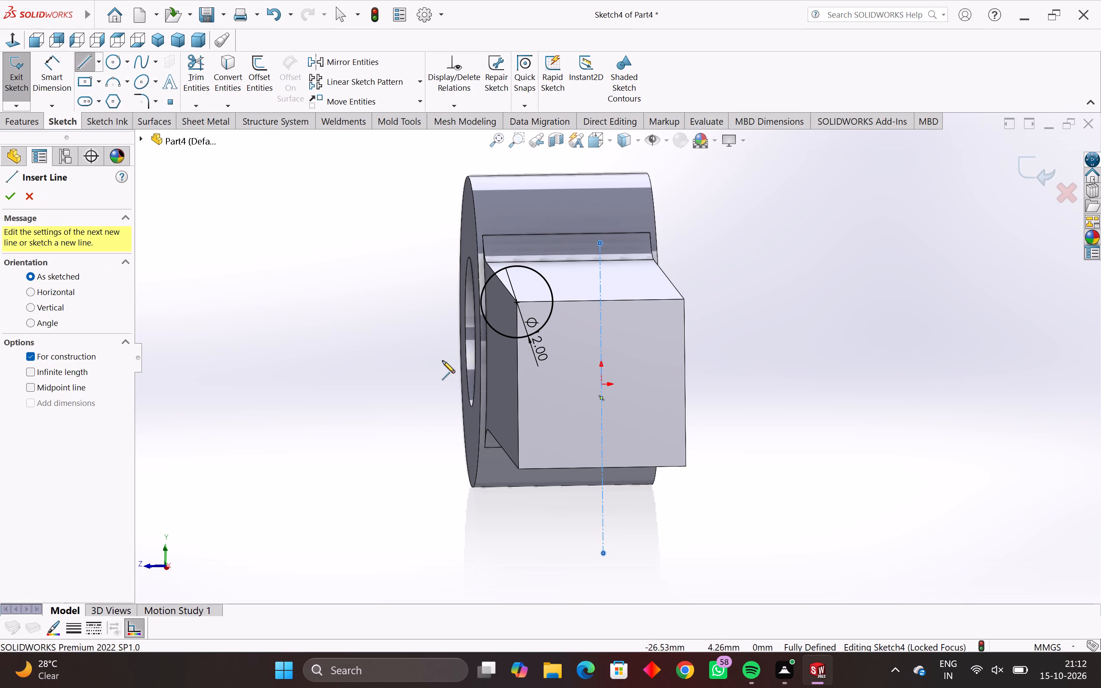
left_click(453, 387)
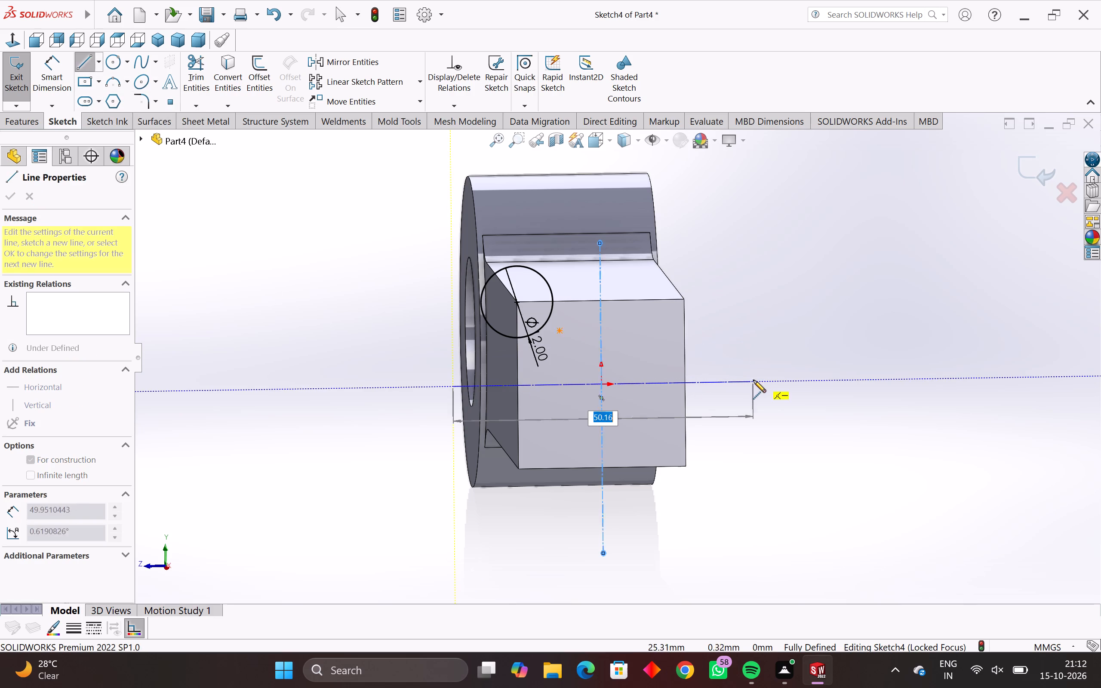
left_click(755, 382)
key("Escape")
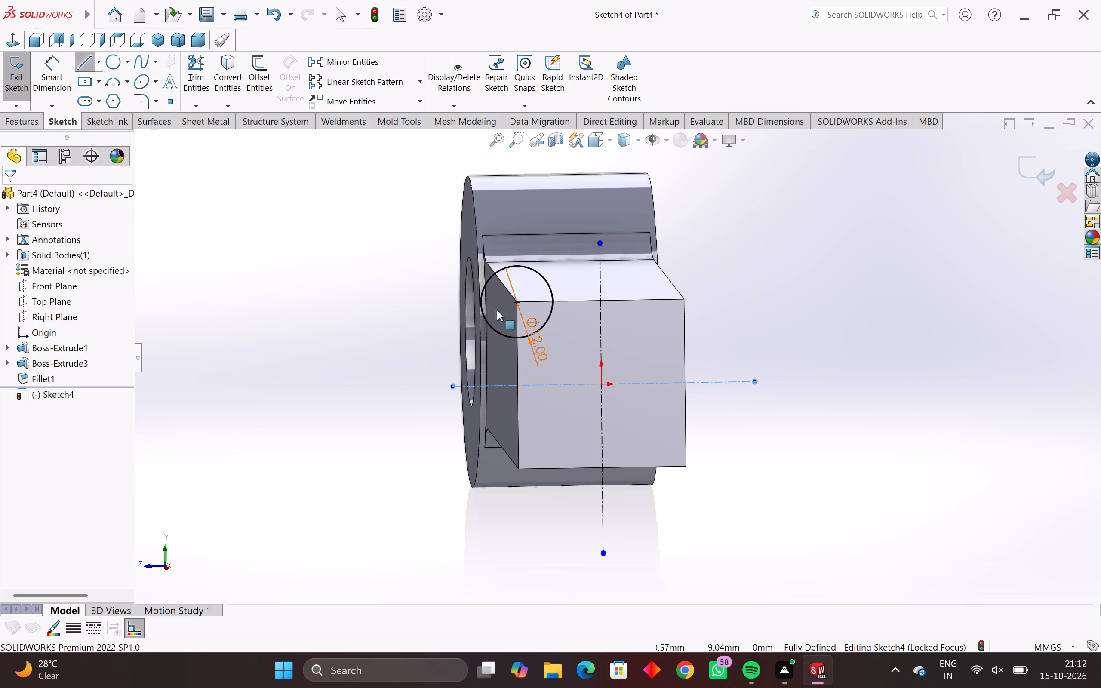
key("Escape")
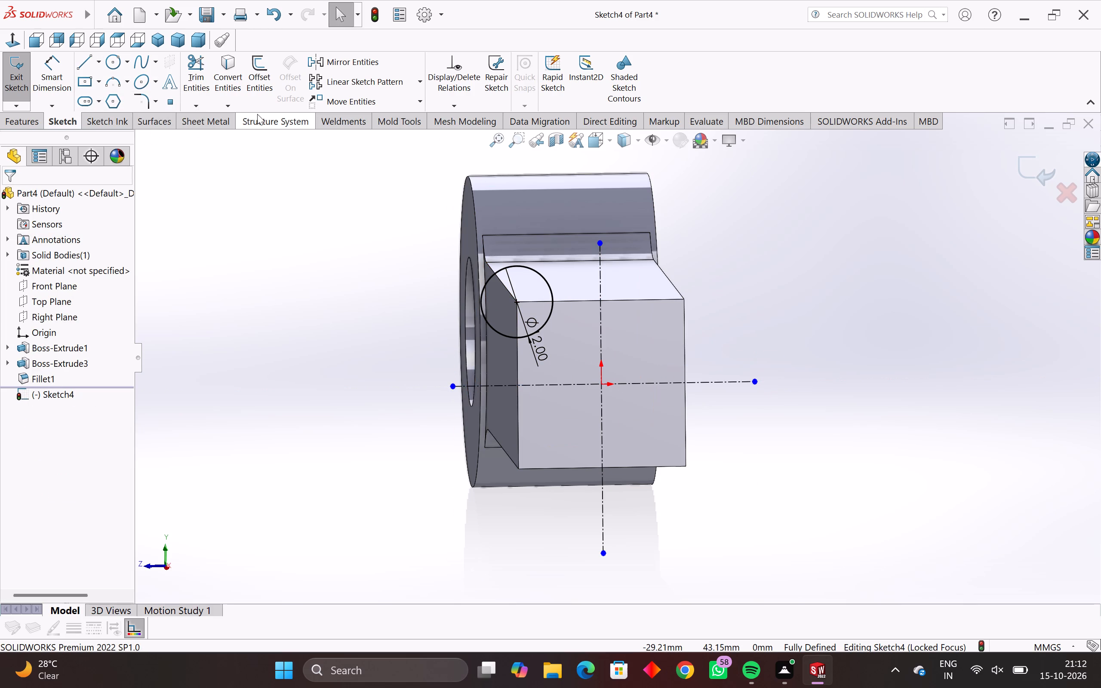
Mirror the 12 mm circle about the vertical centerline onto the end face's other upper corner.
left_click(349, 65)
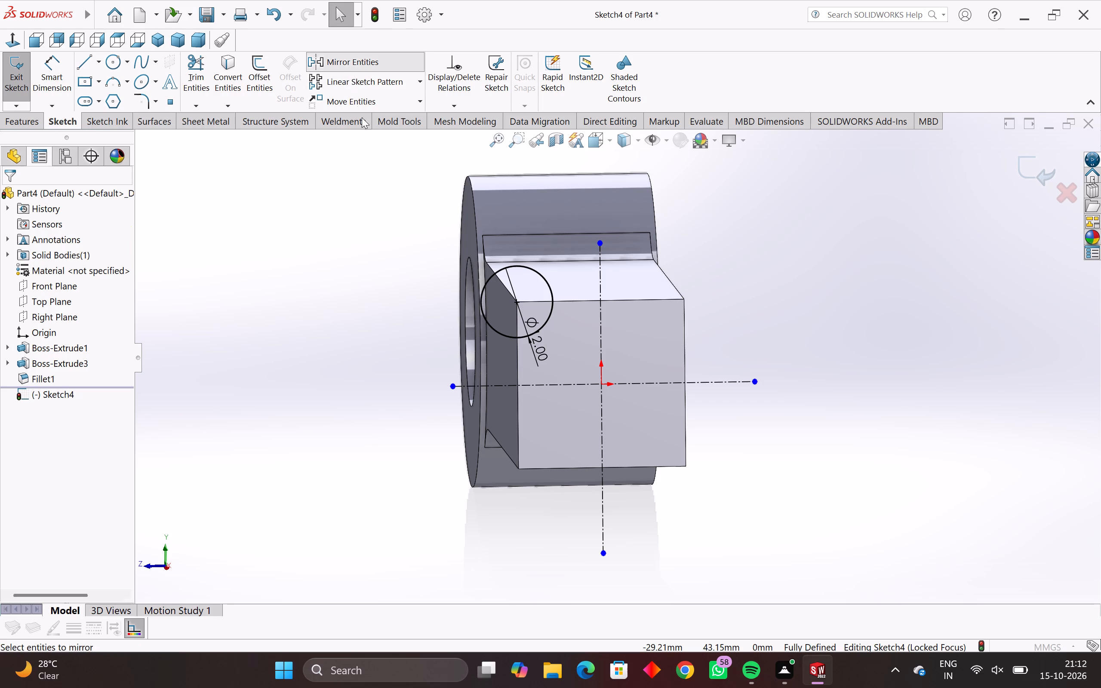
left_click(493, 272)
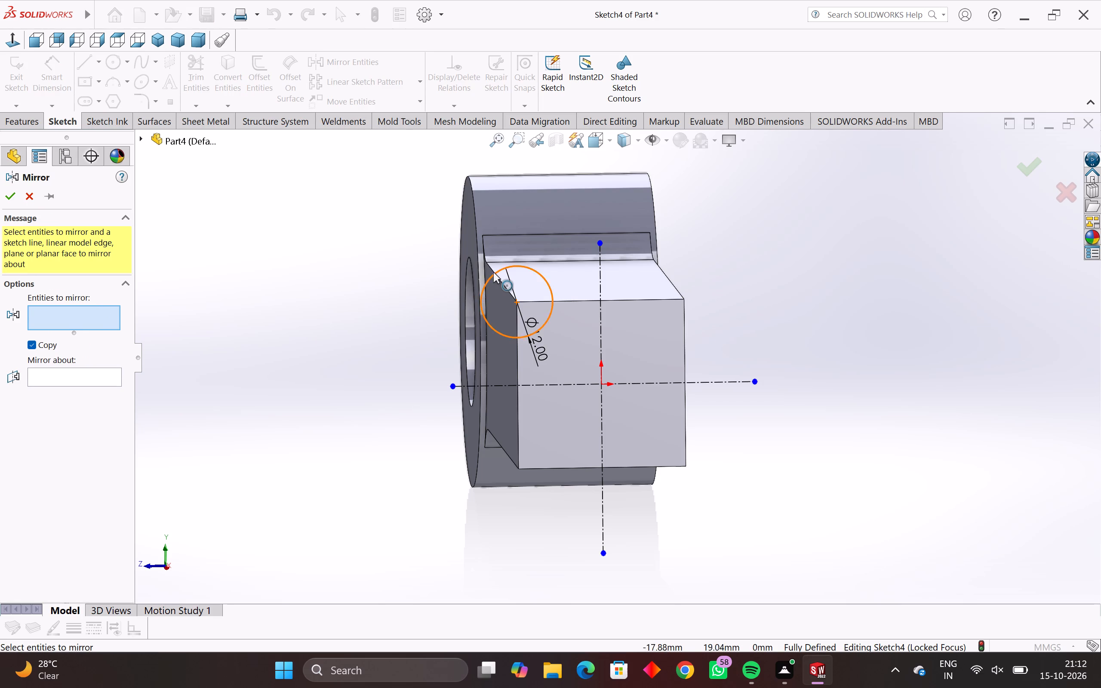
left_click(71, 385)
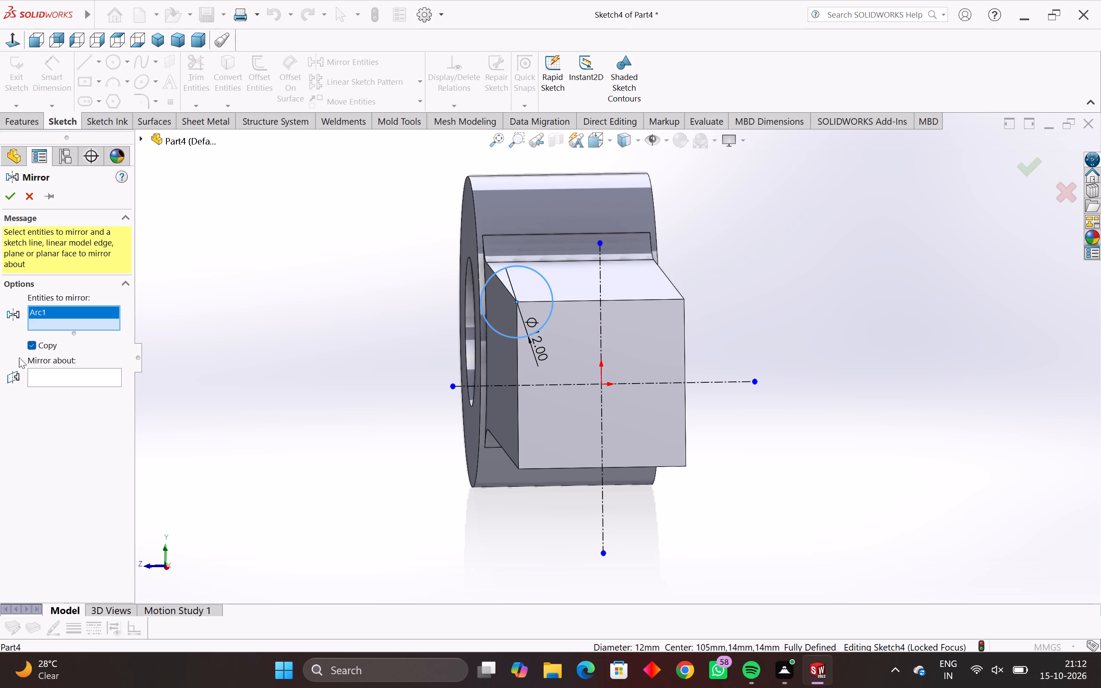
left_click(70, 378)
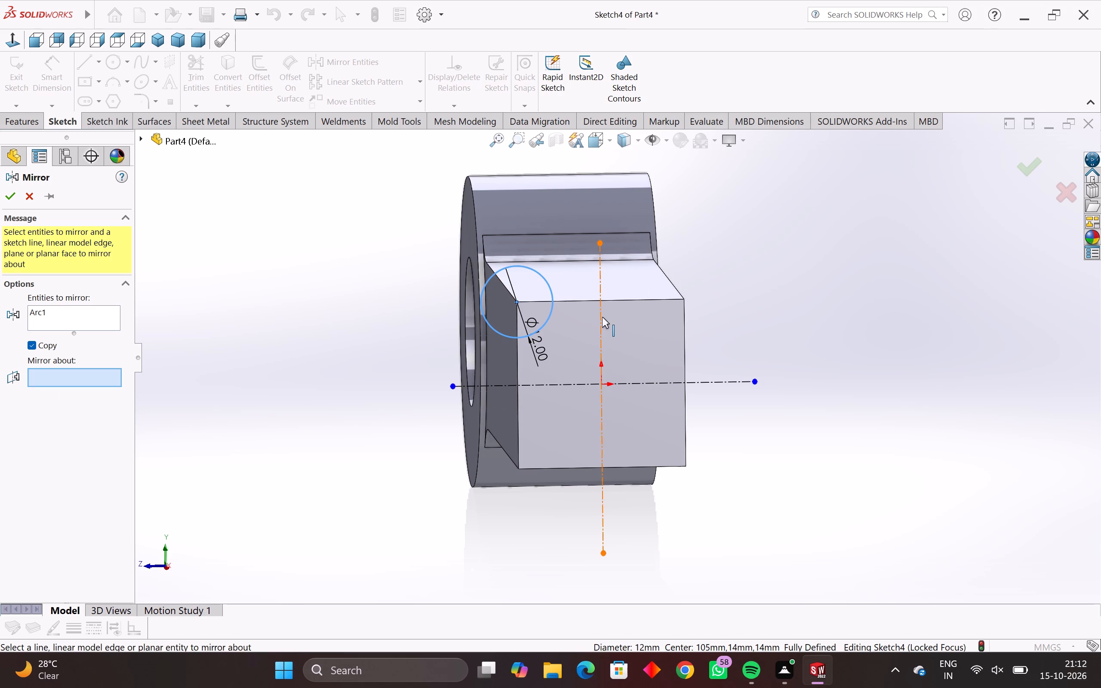
left_click(603, 317)
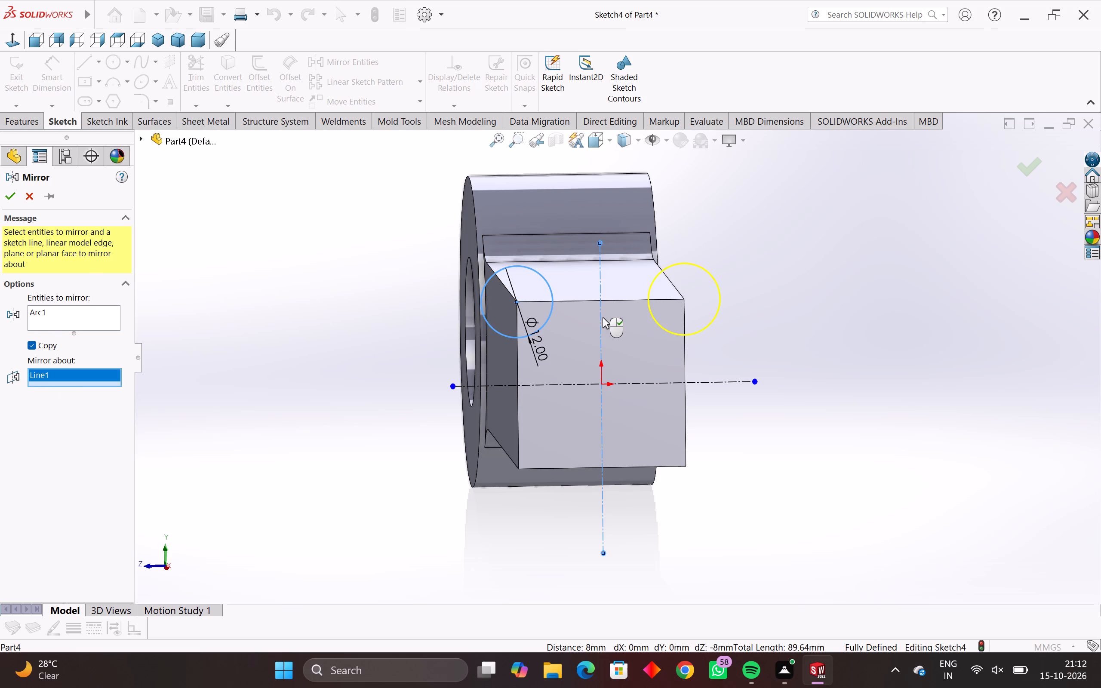
key("Return")
Mirror both upper corner circles about the horizontal centerline onto the end face's two lower corners.
key("space")
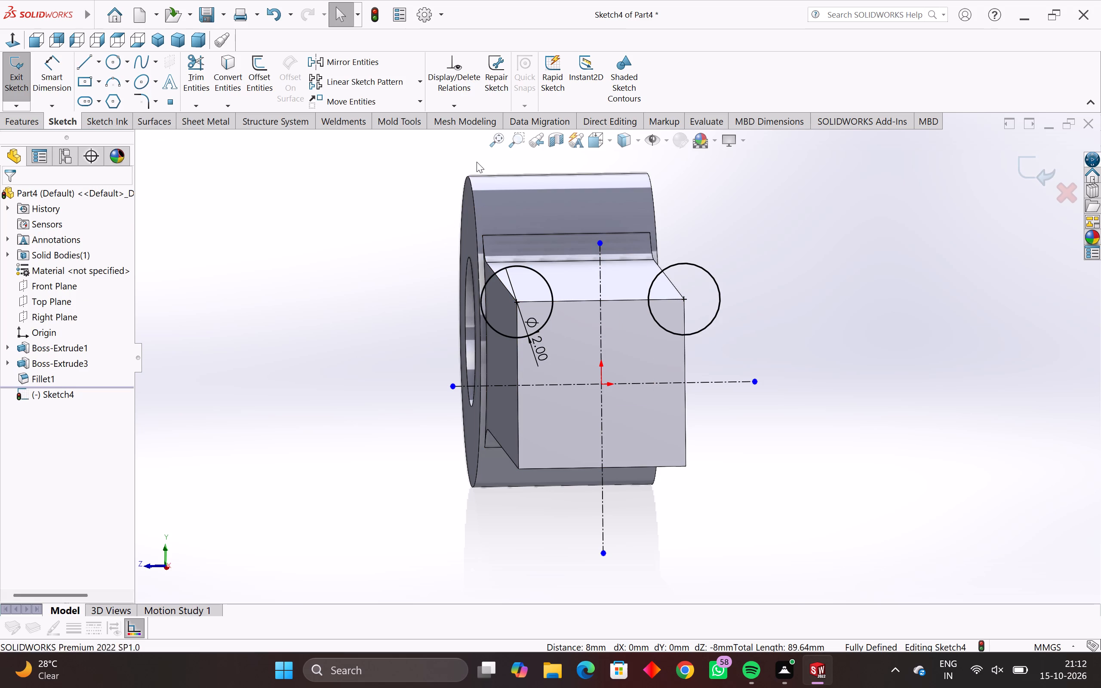
left_click(535, 270)
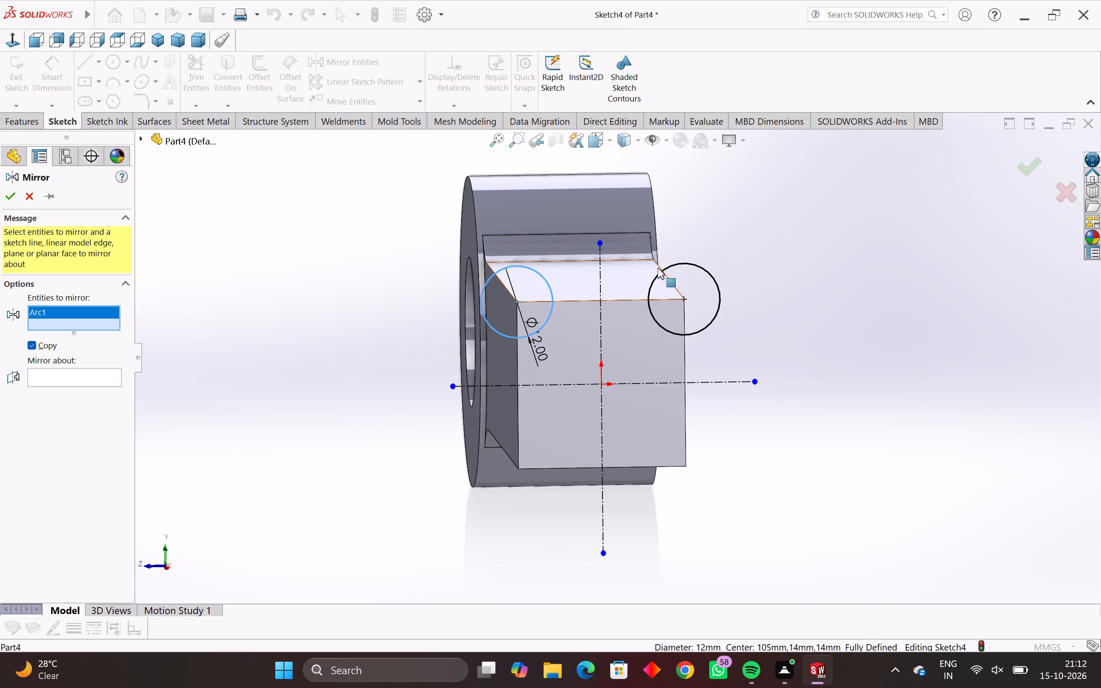
left_click(665, 269)
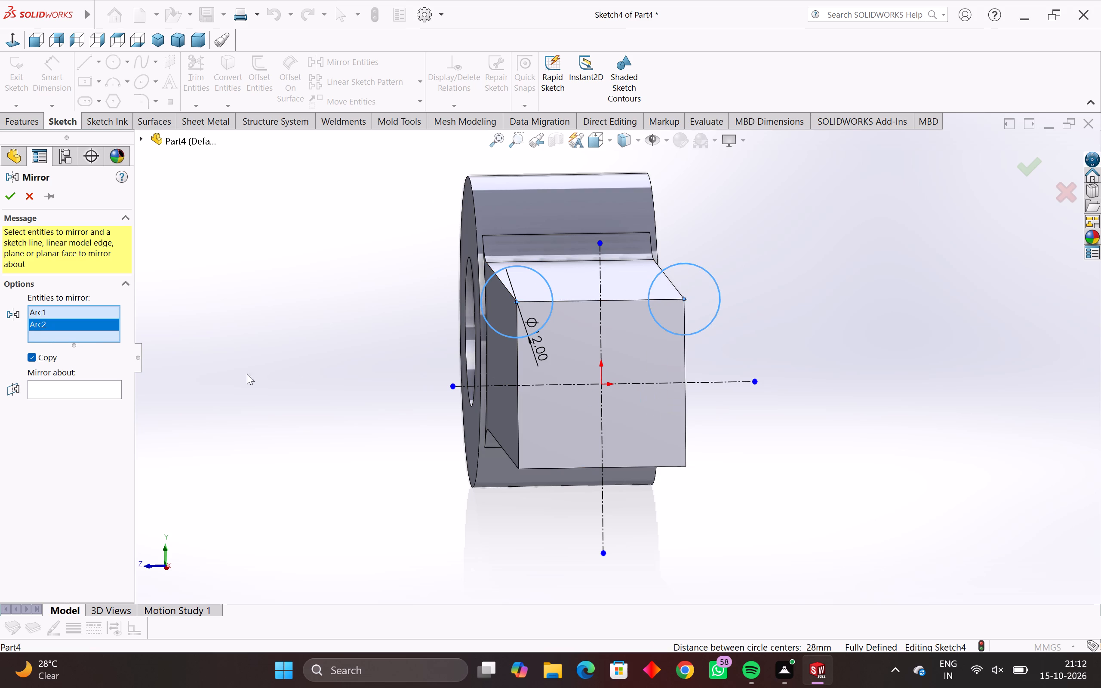
left_click(77, 391)
left_click(548, 385)
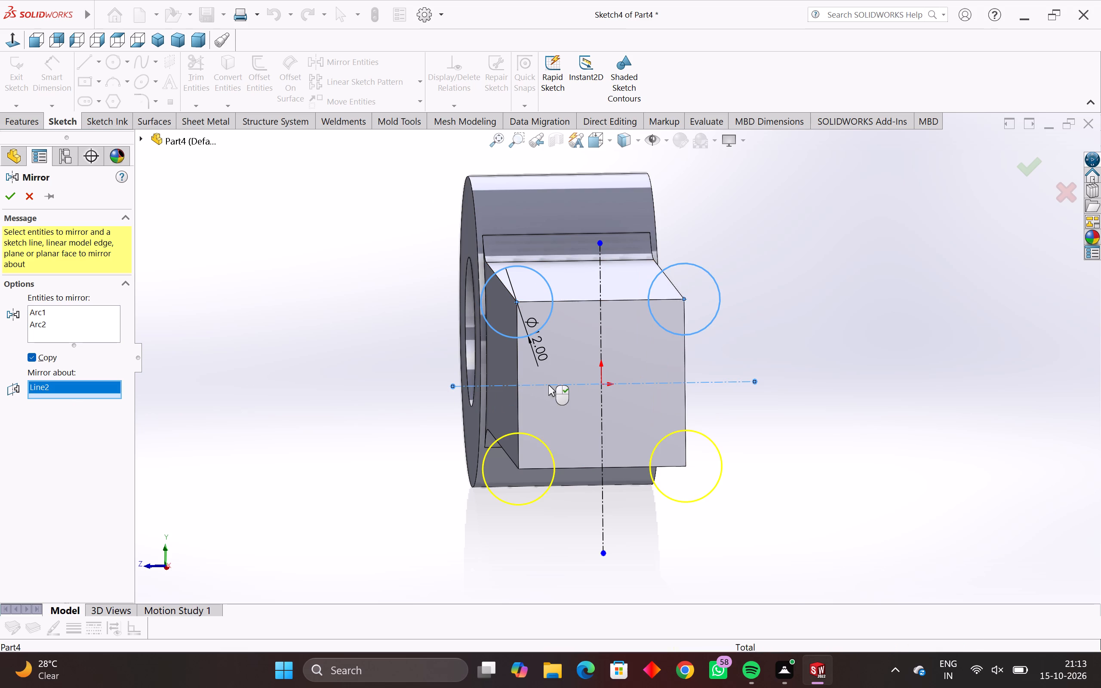
left_click(4, 198)
middle_click_drag(148, 274, 166, 294)
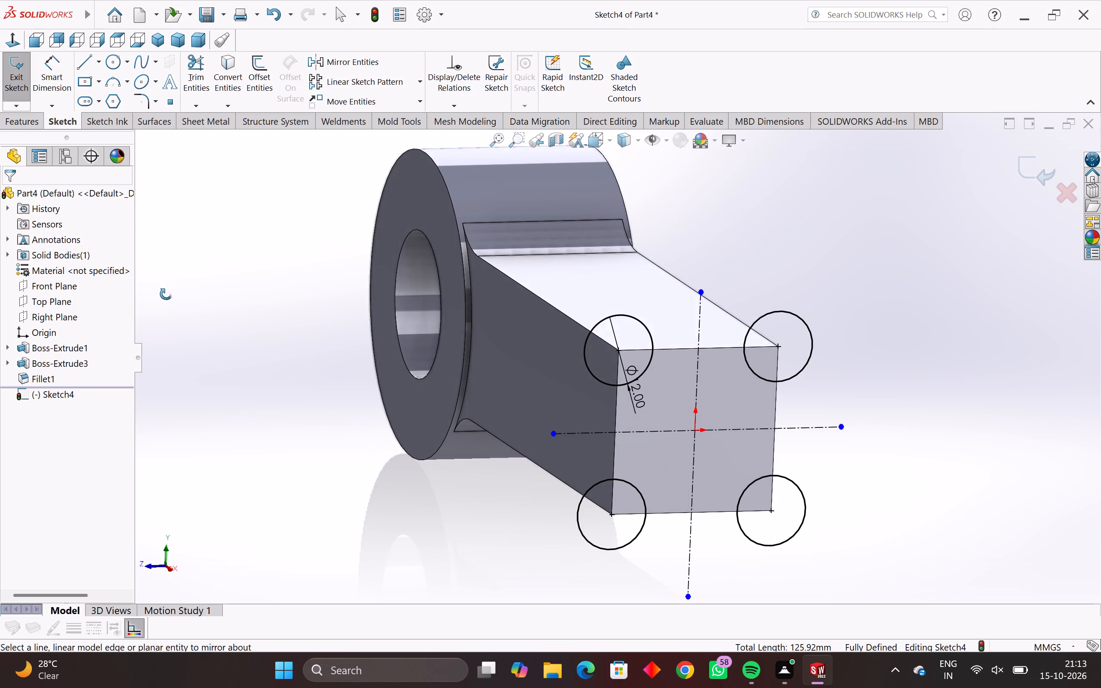
middle_click_drag(166, 294, 168, 295)
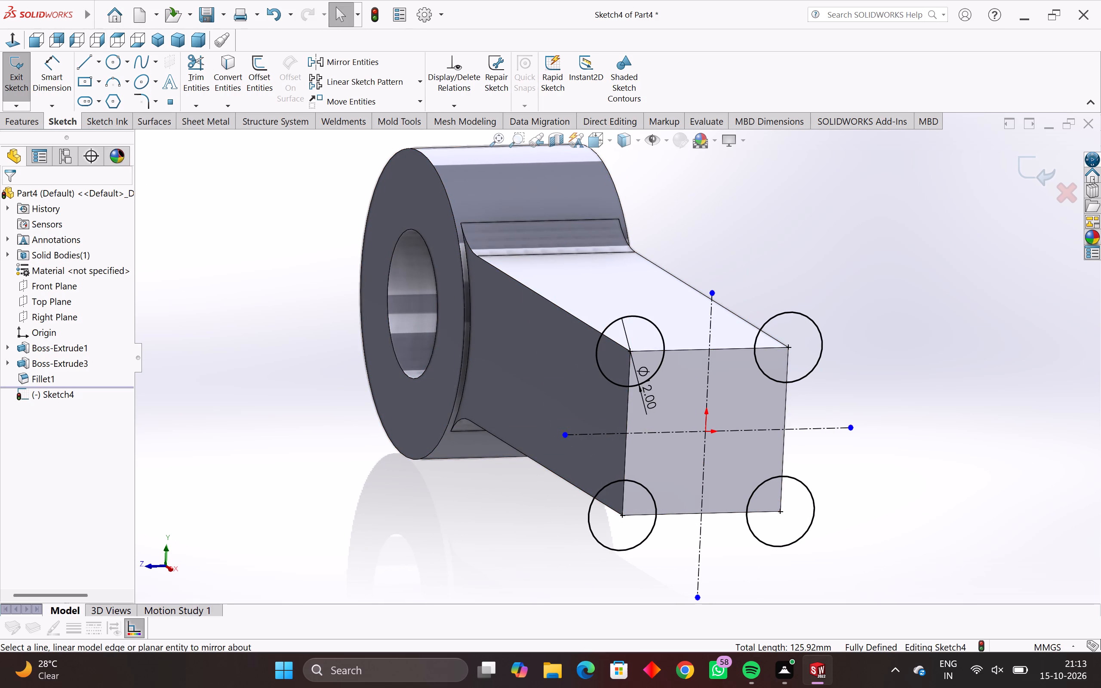
Cut-extrude the four corner circles along the arm with a Blind depth of 40 mm.
left_click(35, 132)
left_click(22, 122)
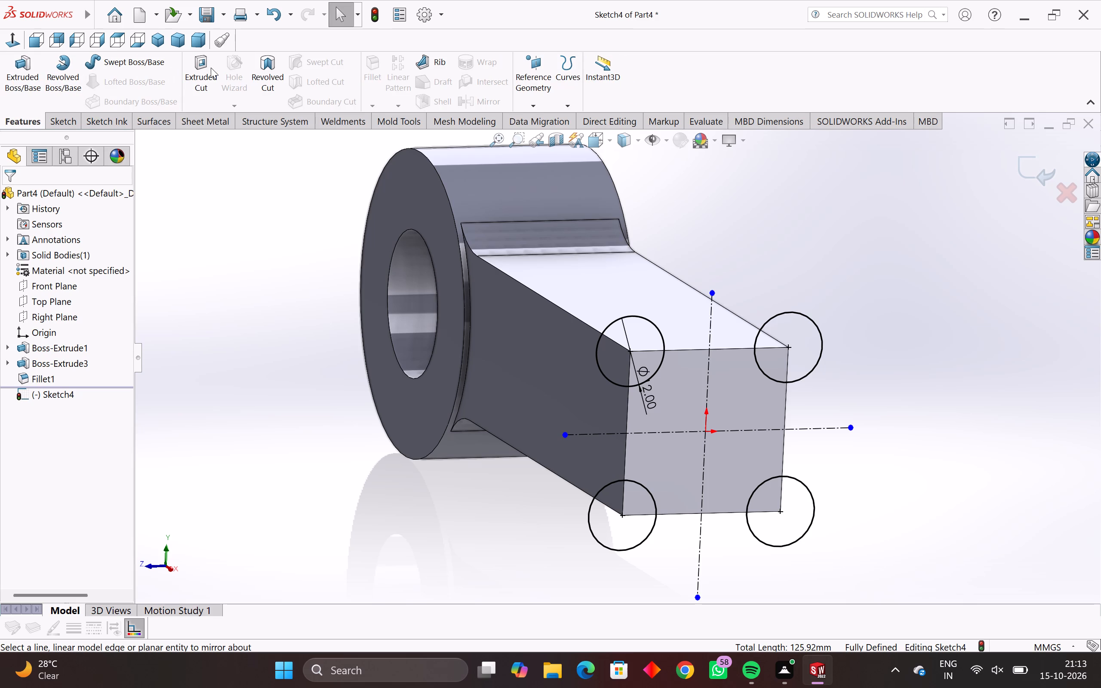
left_click(199, 66)
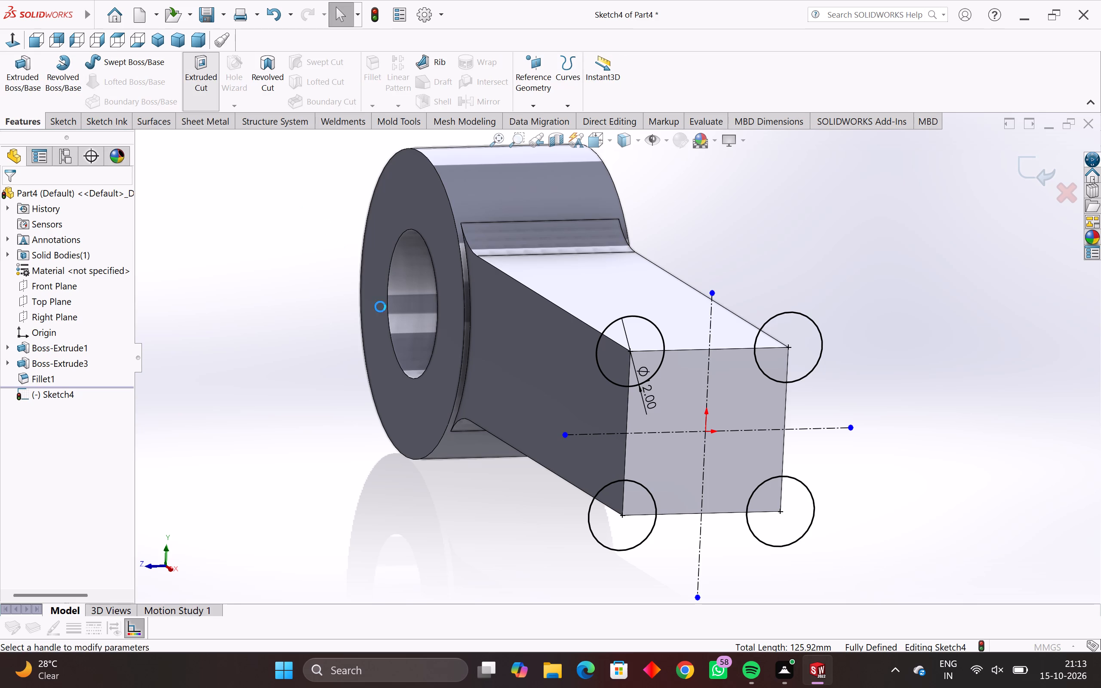
middle_click_drag(386, 336, 340, 344)
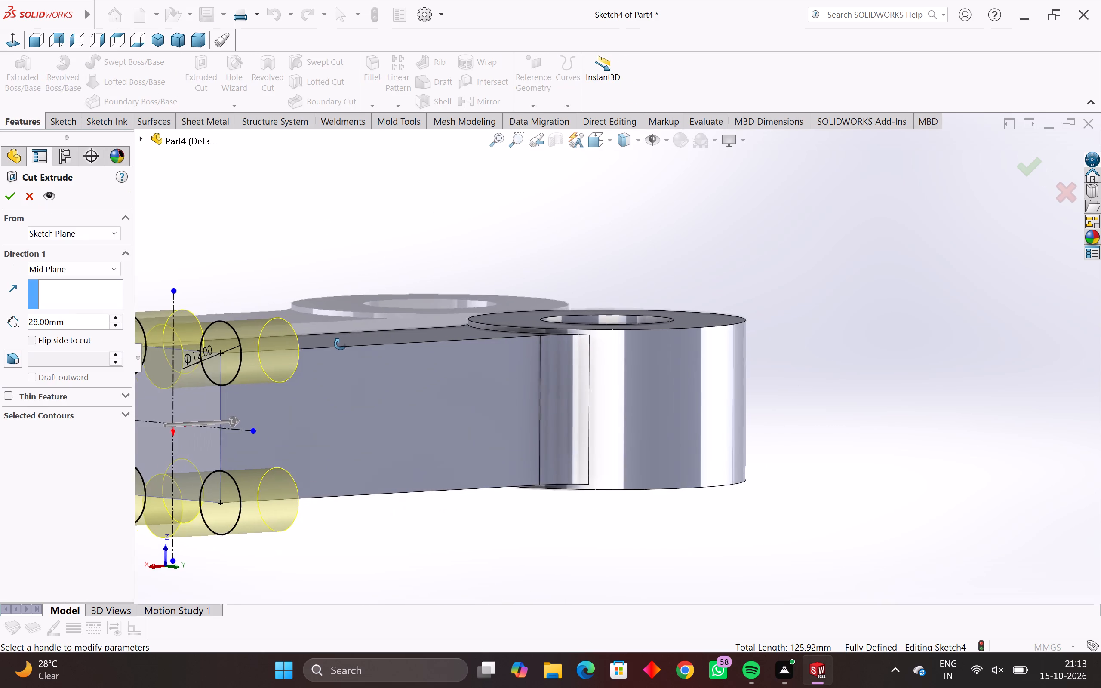
middle_click_drag(340, 344, 307, 360)
scroll(307, 360, "down", 3)
middle_click_drag(307, 361, 304, 360)
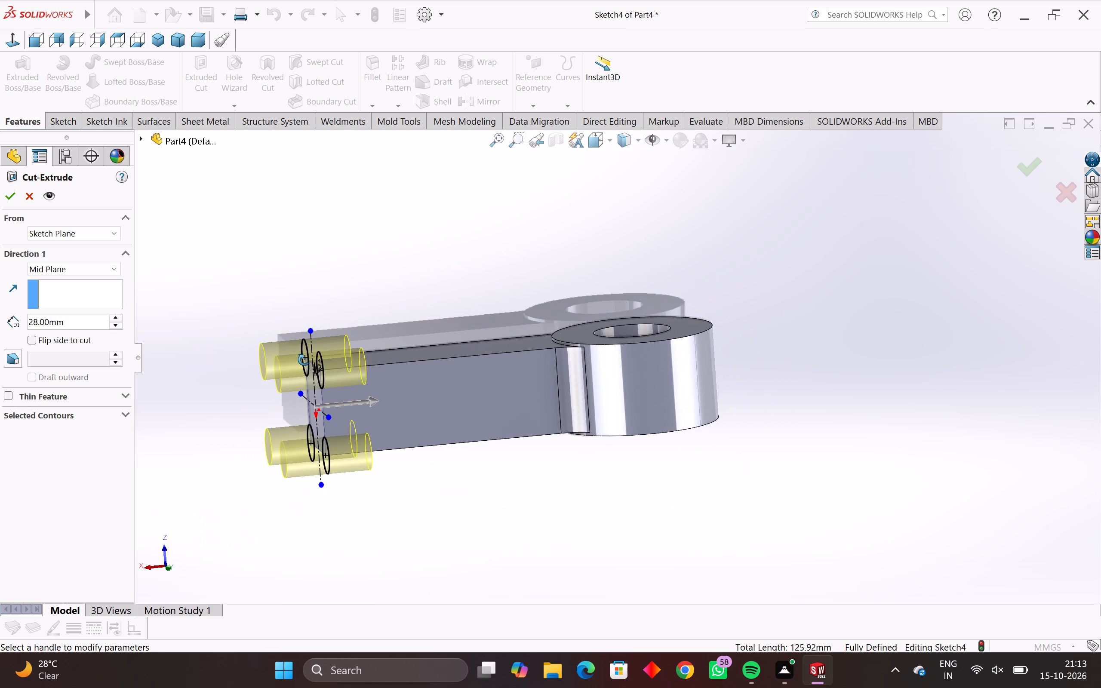
middle_click_drag(304, 360, 297, 357)
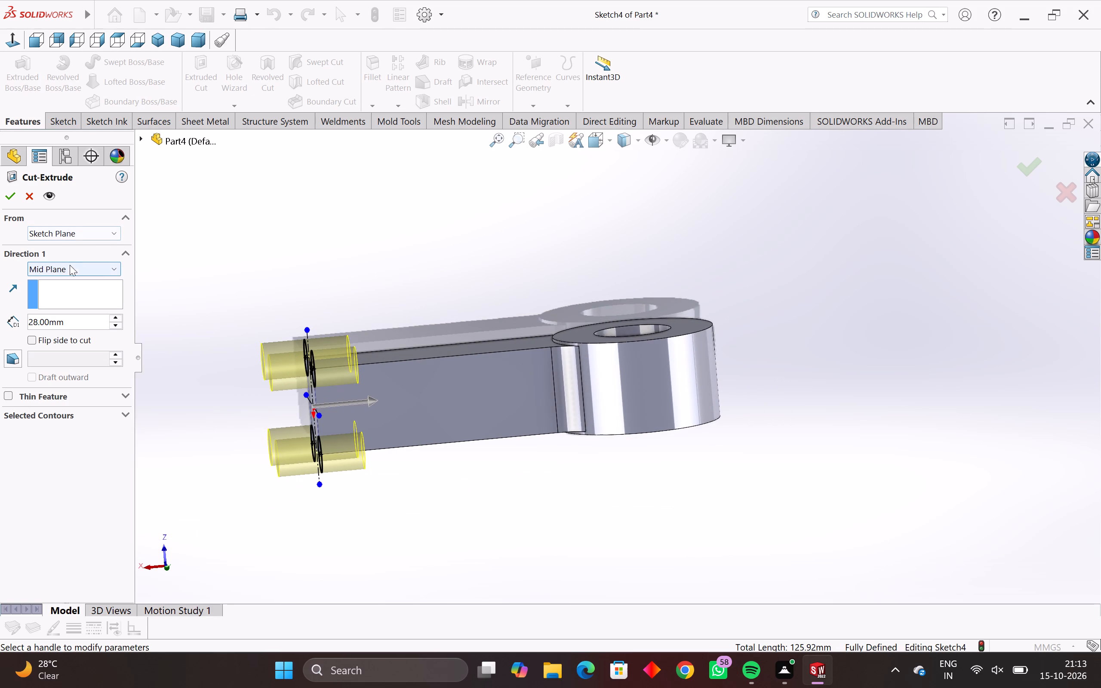
left_click(69, 267)
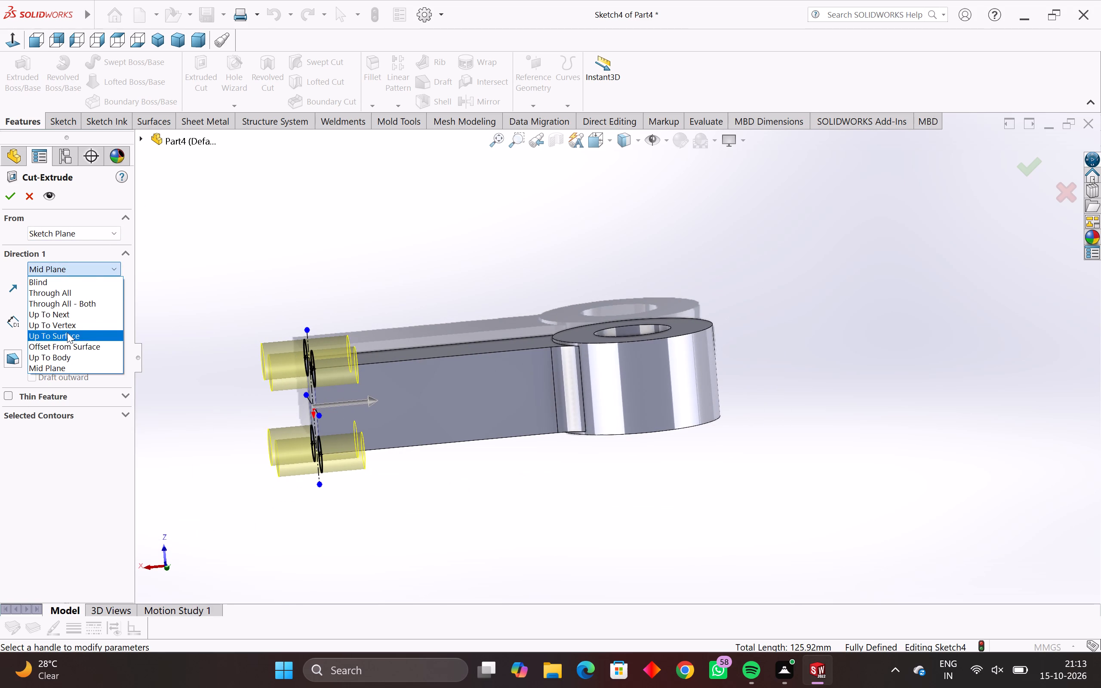
left_click(49, 283)
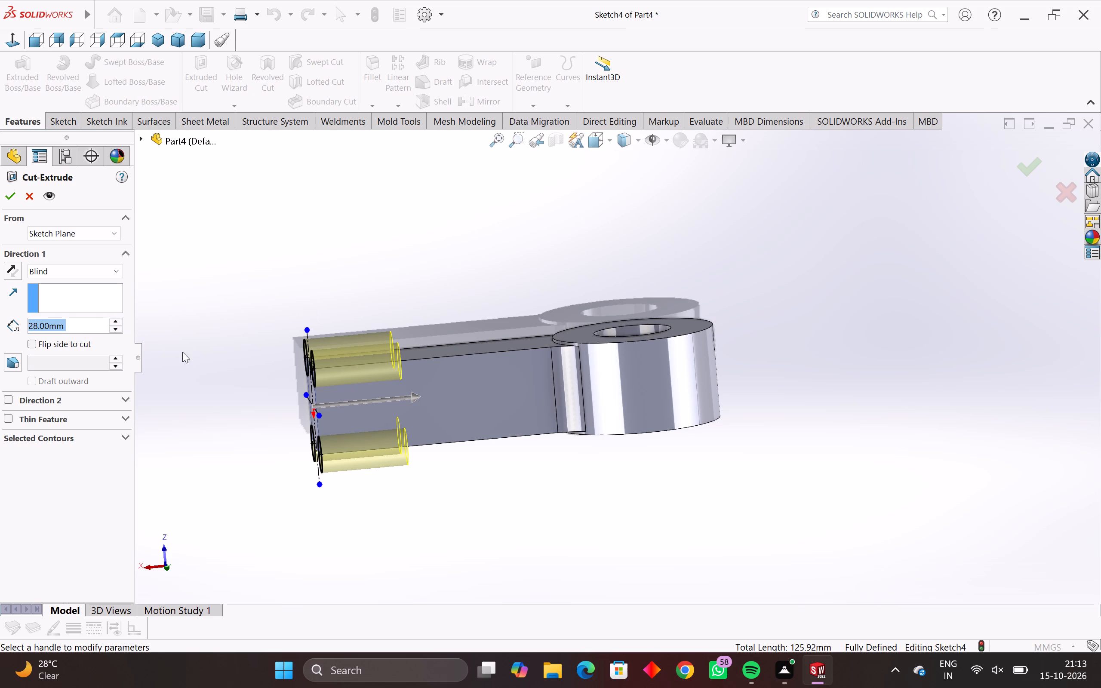
middle_click_drag(191, 352, 181, 325)
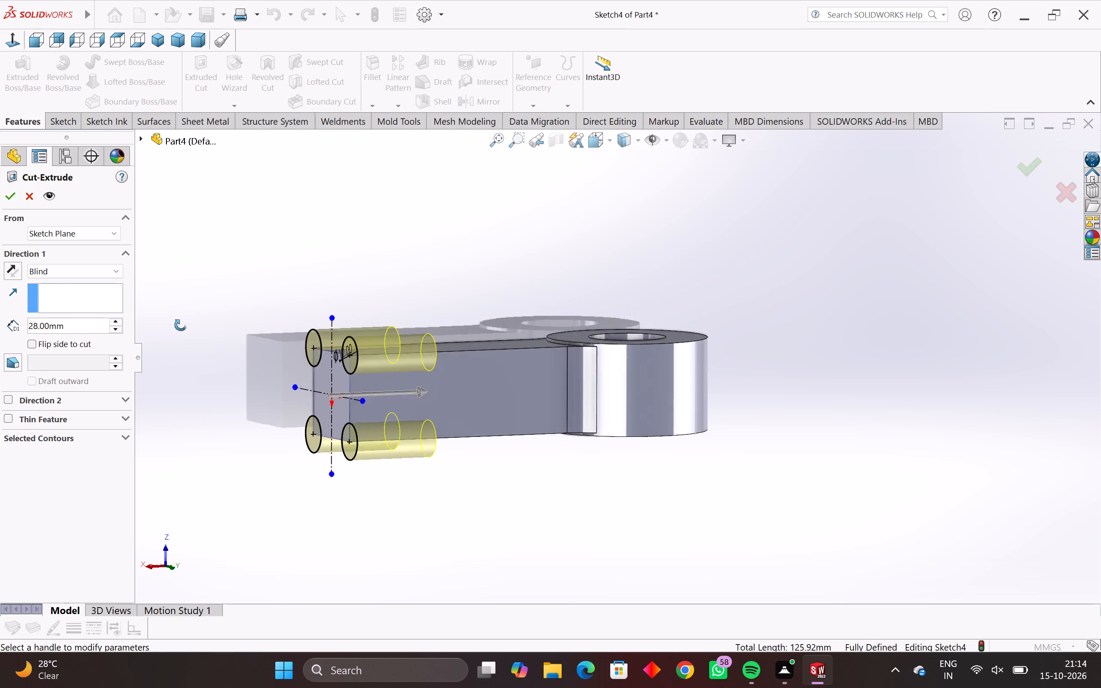
middle_click_drag(181, 325, 153, 323)
left_click_drag(74, 323, 0, 335)
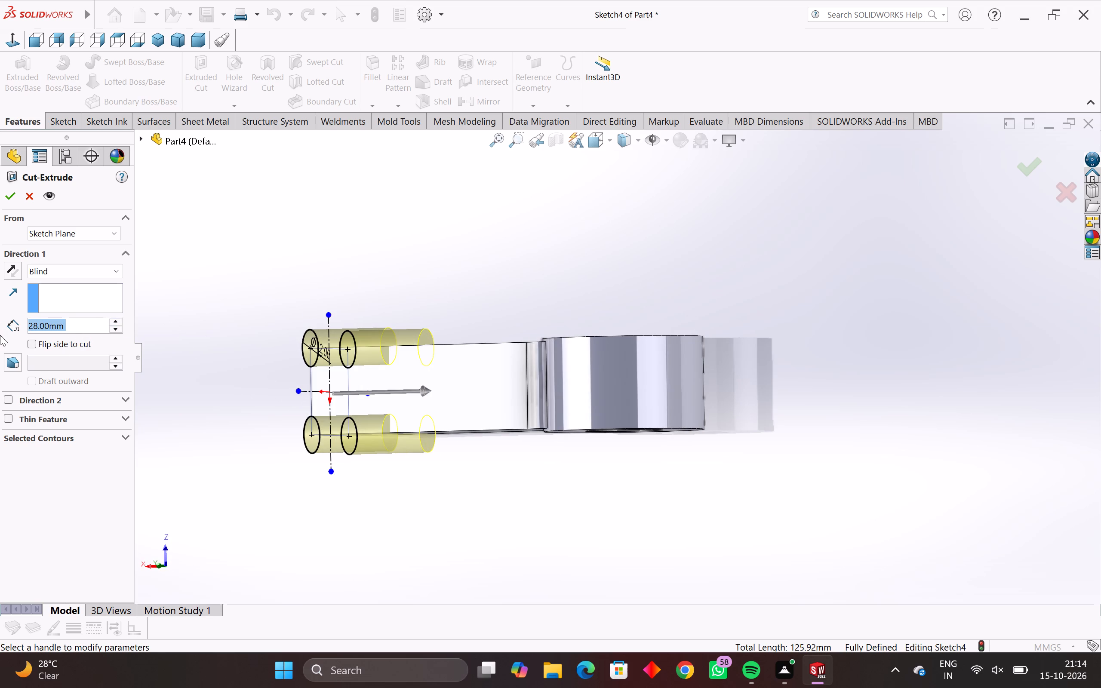
type("40")
key("Return")
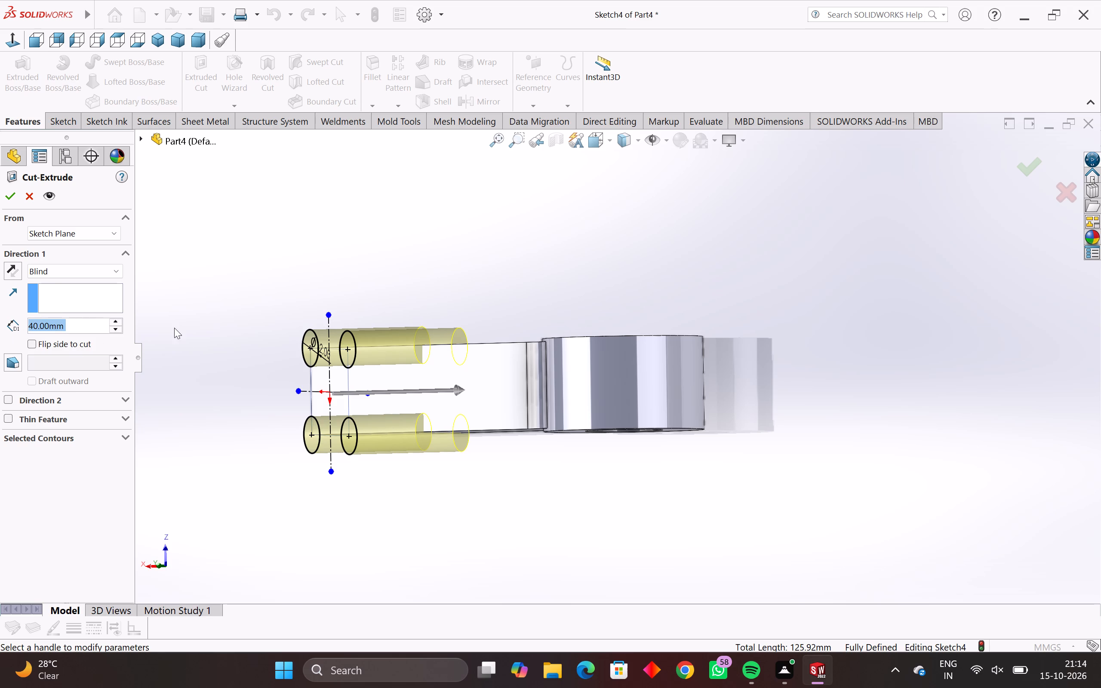
middle_click_drag(208, 316, 234, 212)
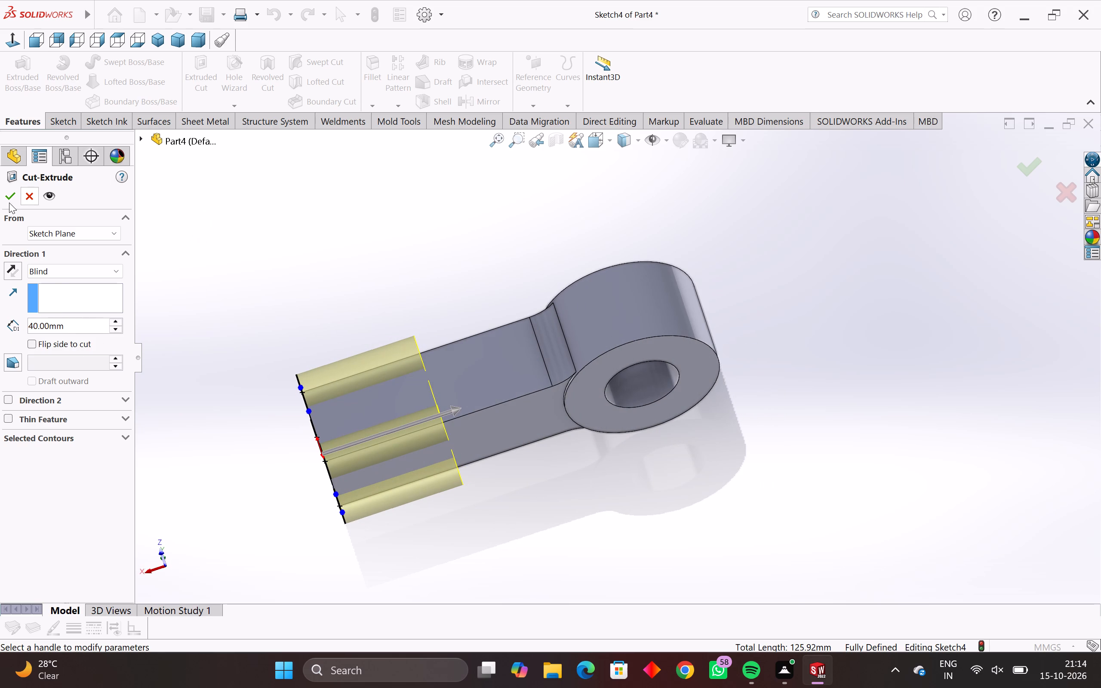
left_click(11, 200)
middle_click_drag(301, 421, 274, 287)
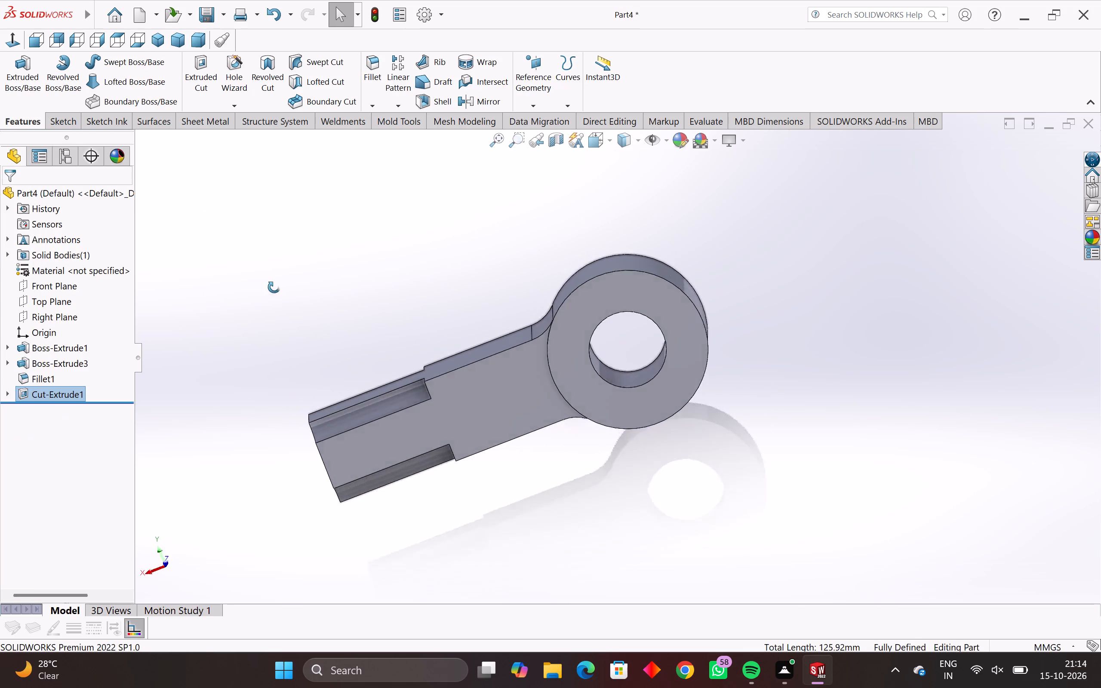
middle_click_drag(274, 287, 325, 311)
scroll(495, 436, "up", 4)
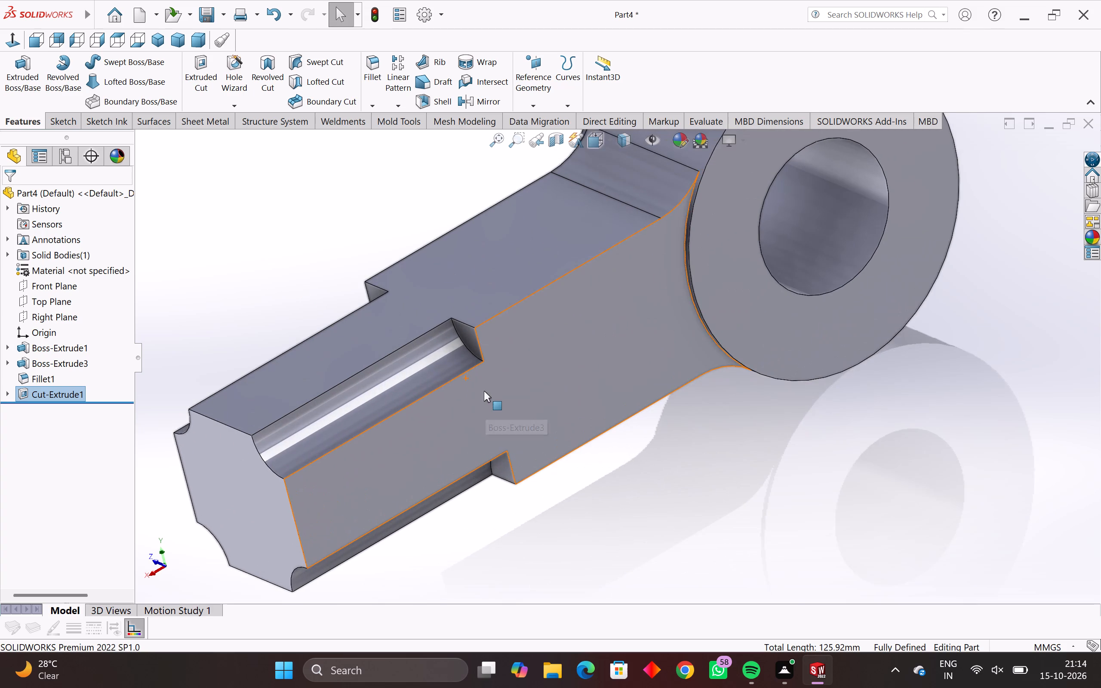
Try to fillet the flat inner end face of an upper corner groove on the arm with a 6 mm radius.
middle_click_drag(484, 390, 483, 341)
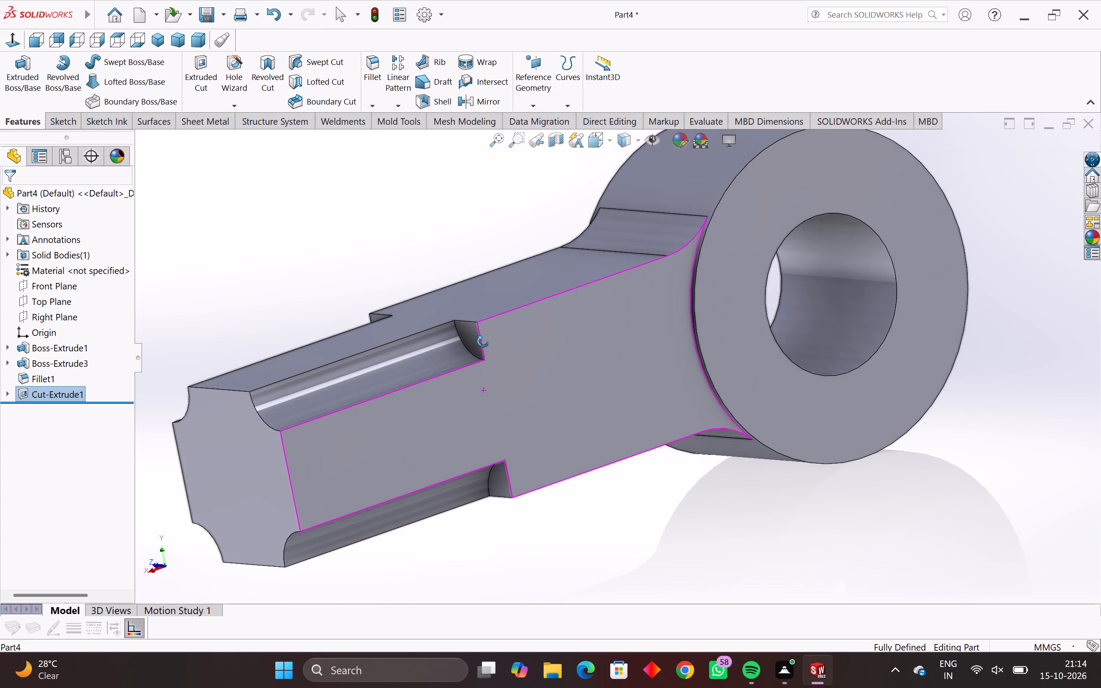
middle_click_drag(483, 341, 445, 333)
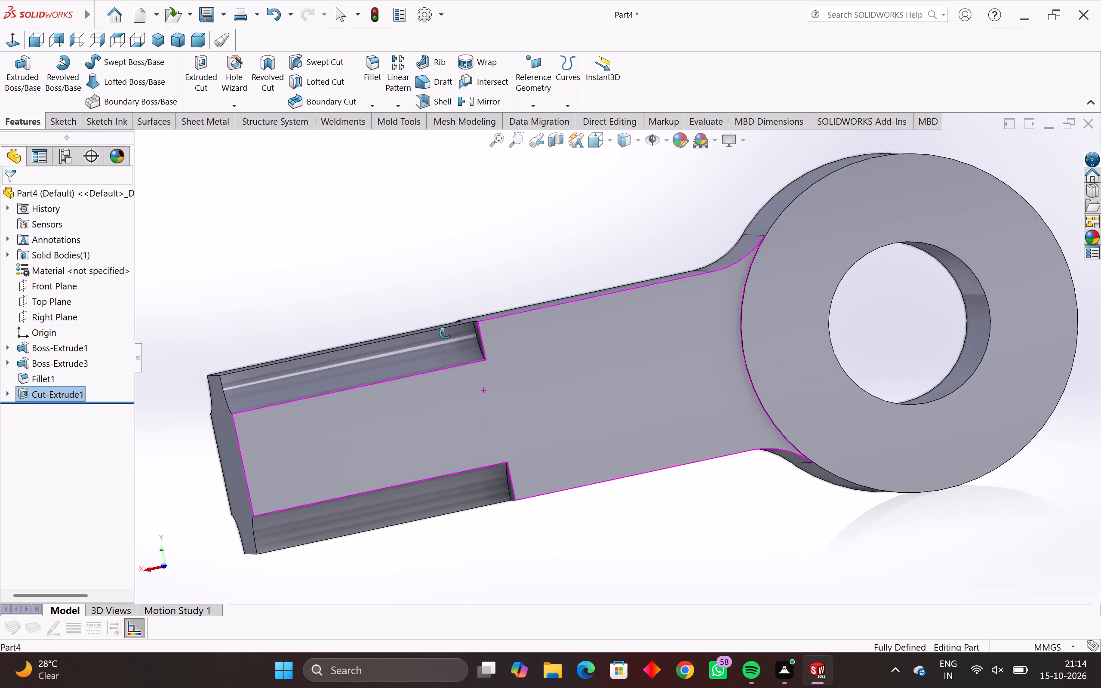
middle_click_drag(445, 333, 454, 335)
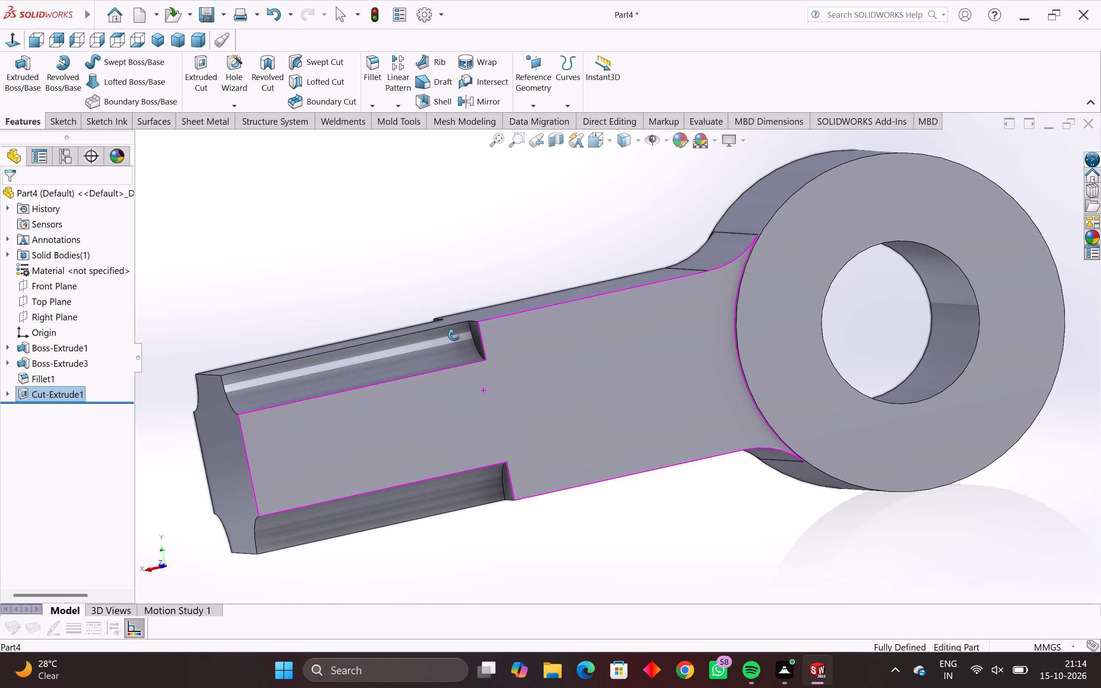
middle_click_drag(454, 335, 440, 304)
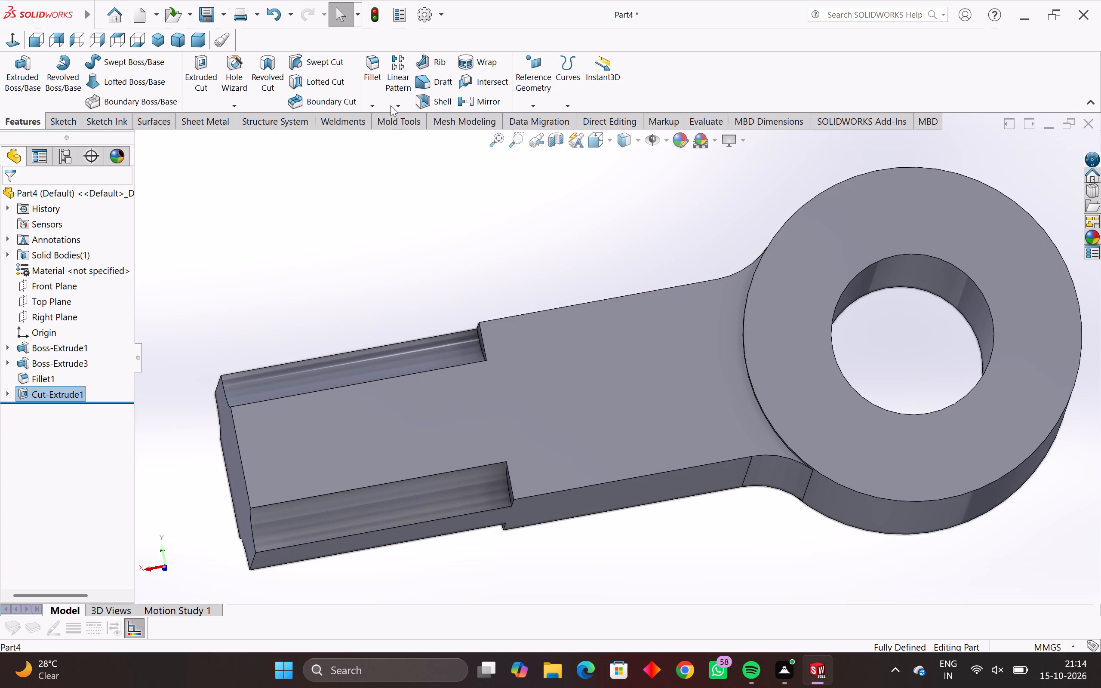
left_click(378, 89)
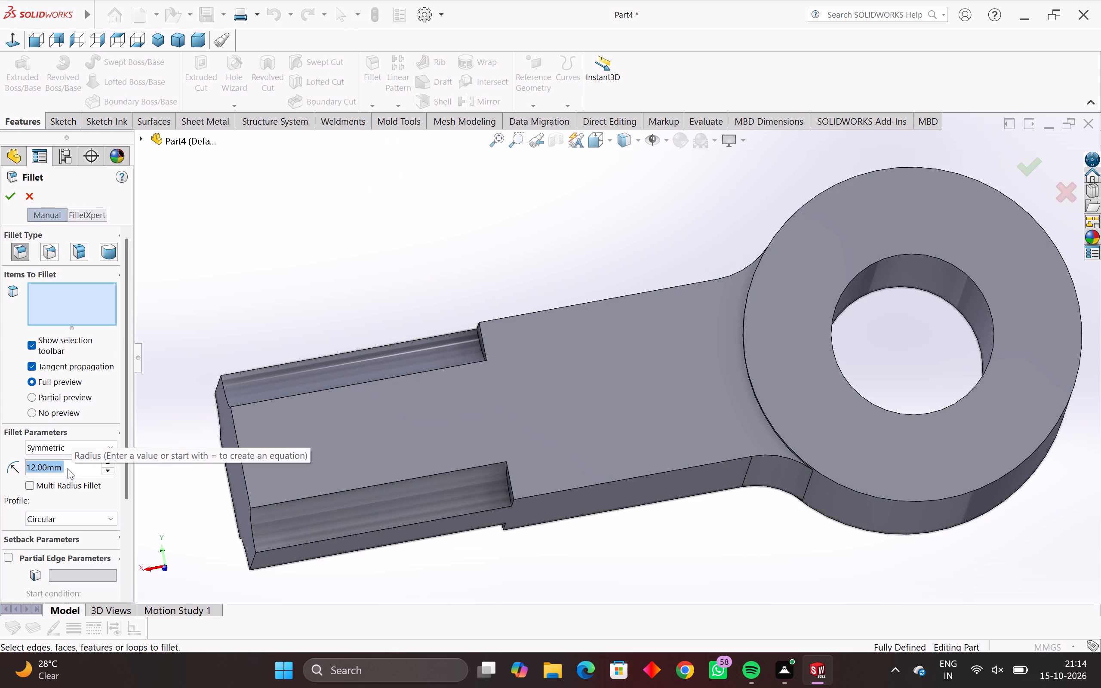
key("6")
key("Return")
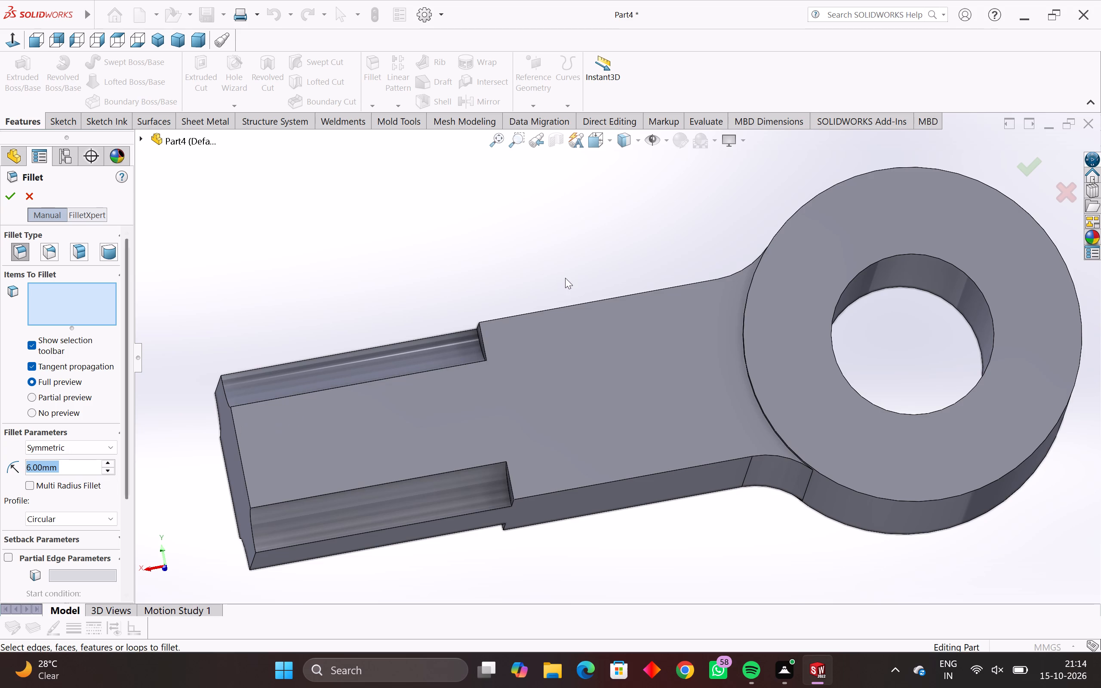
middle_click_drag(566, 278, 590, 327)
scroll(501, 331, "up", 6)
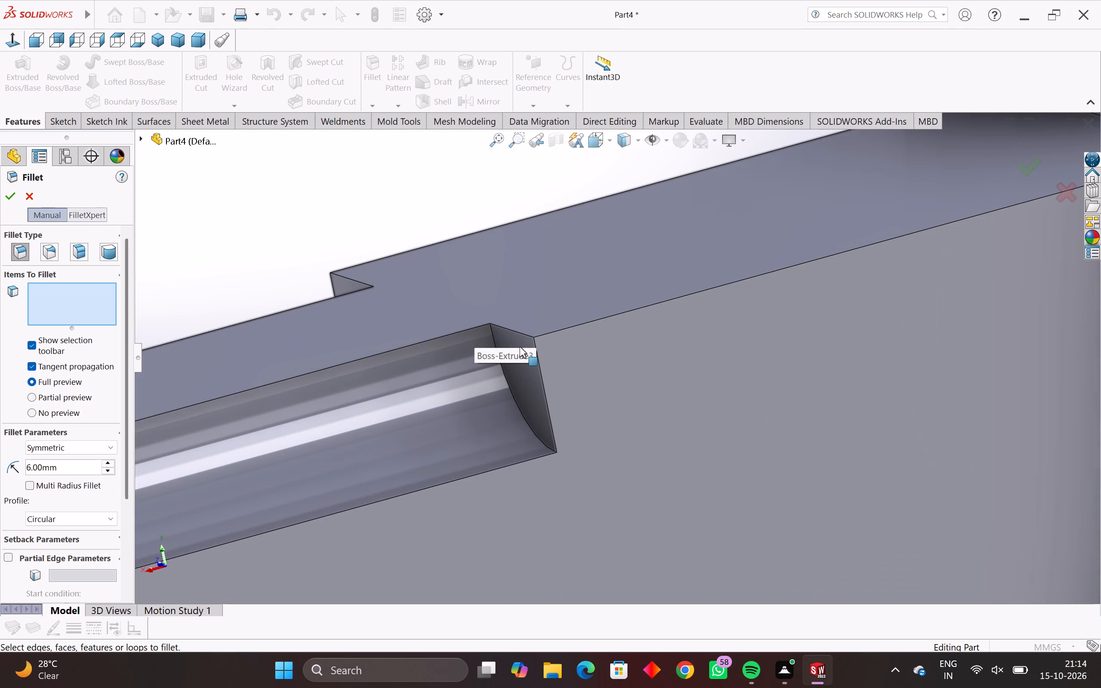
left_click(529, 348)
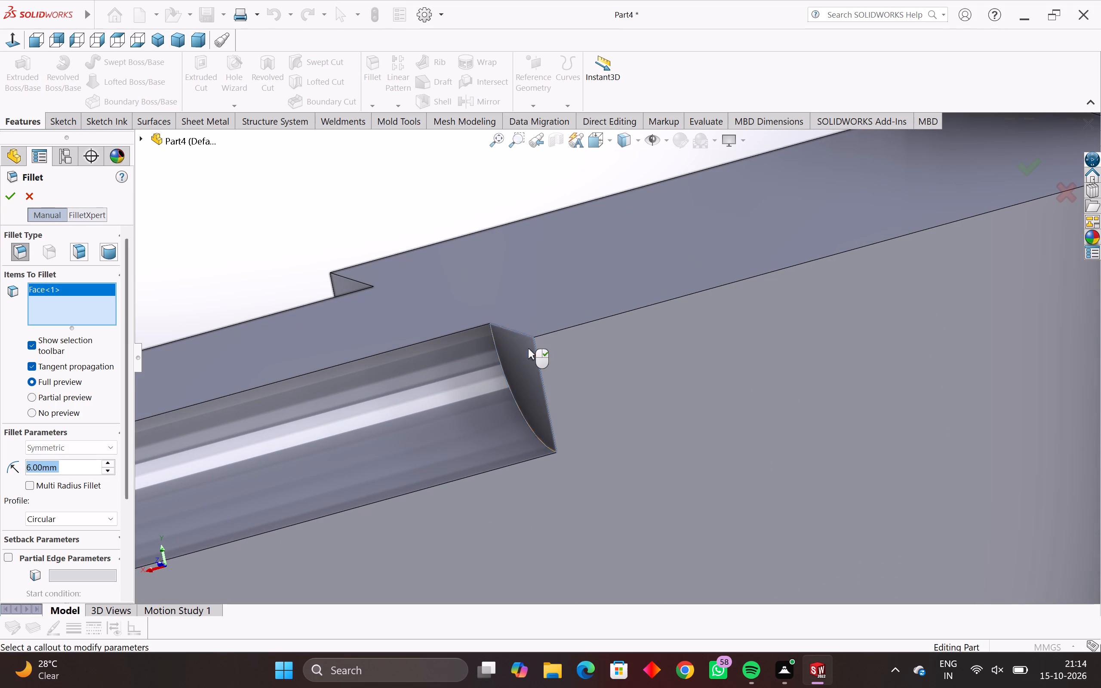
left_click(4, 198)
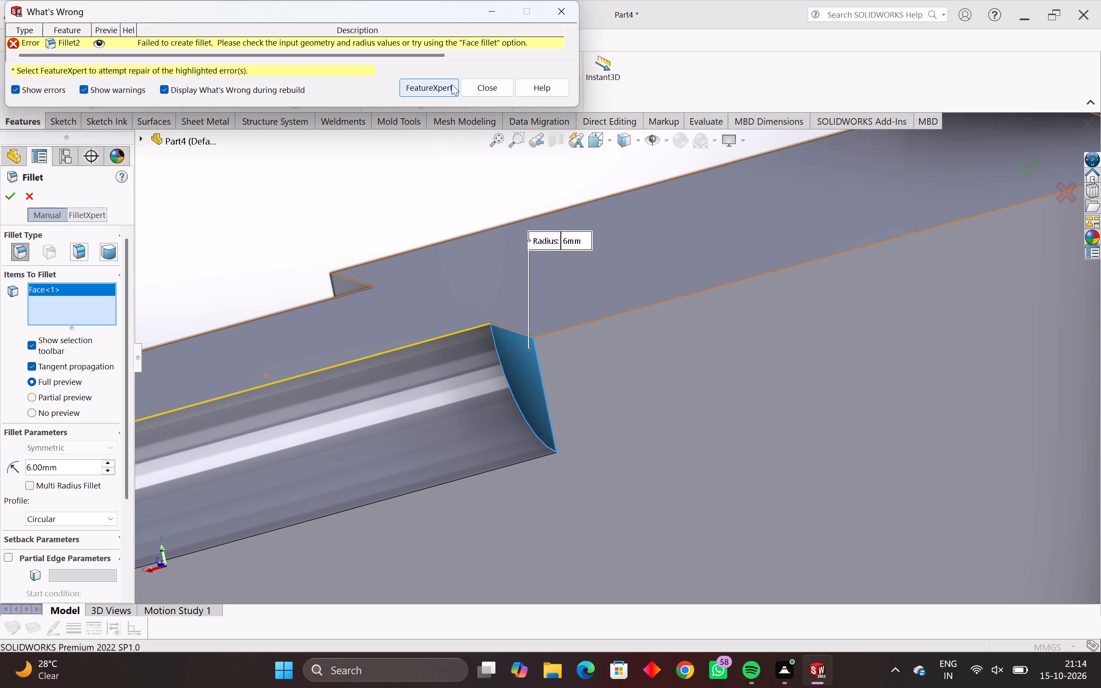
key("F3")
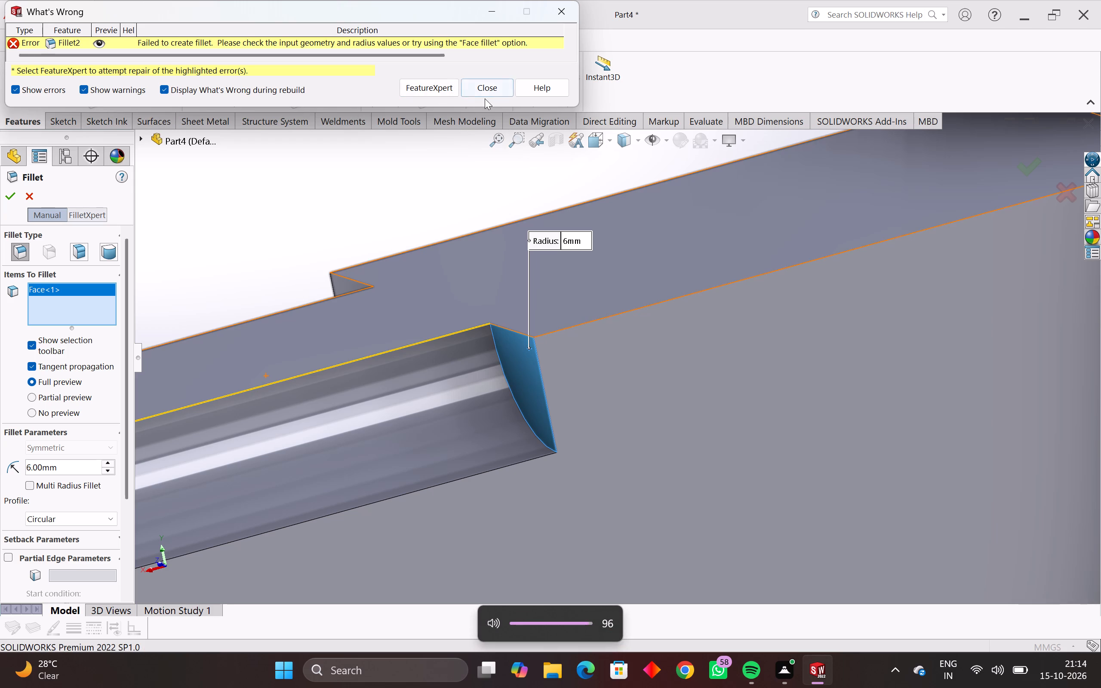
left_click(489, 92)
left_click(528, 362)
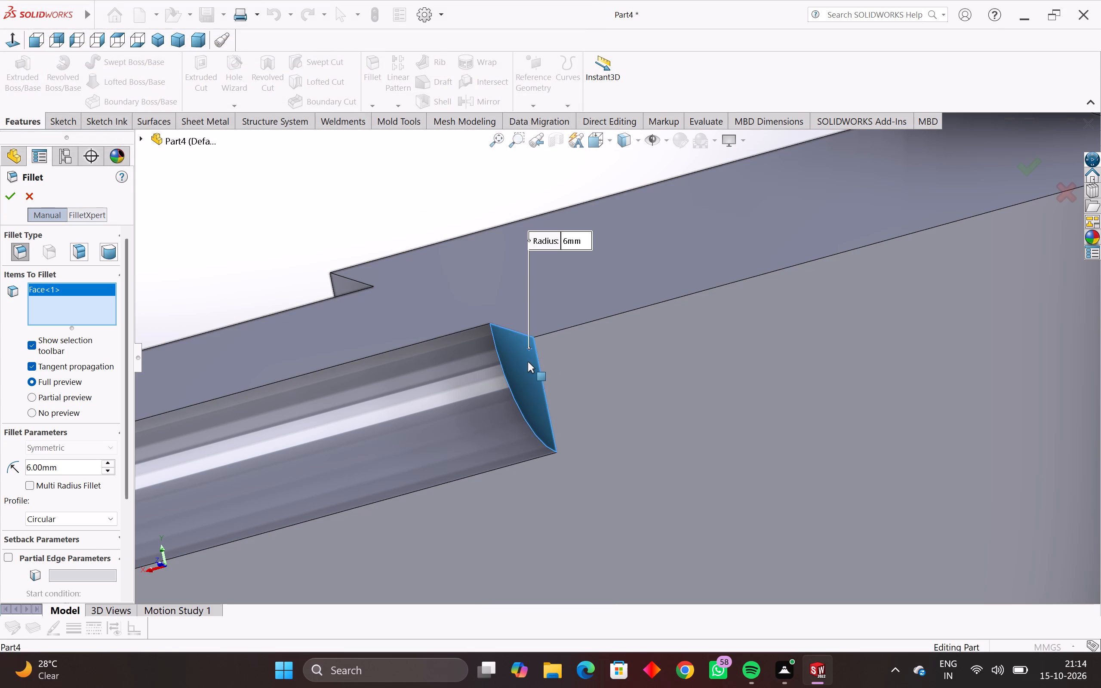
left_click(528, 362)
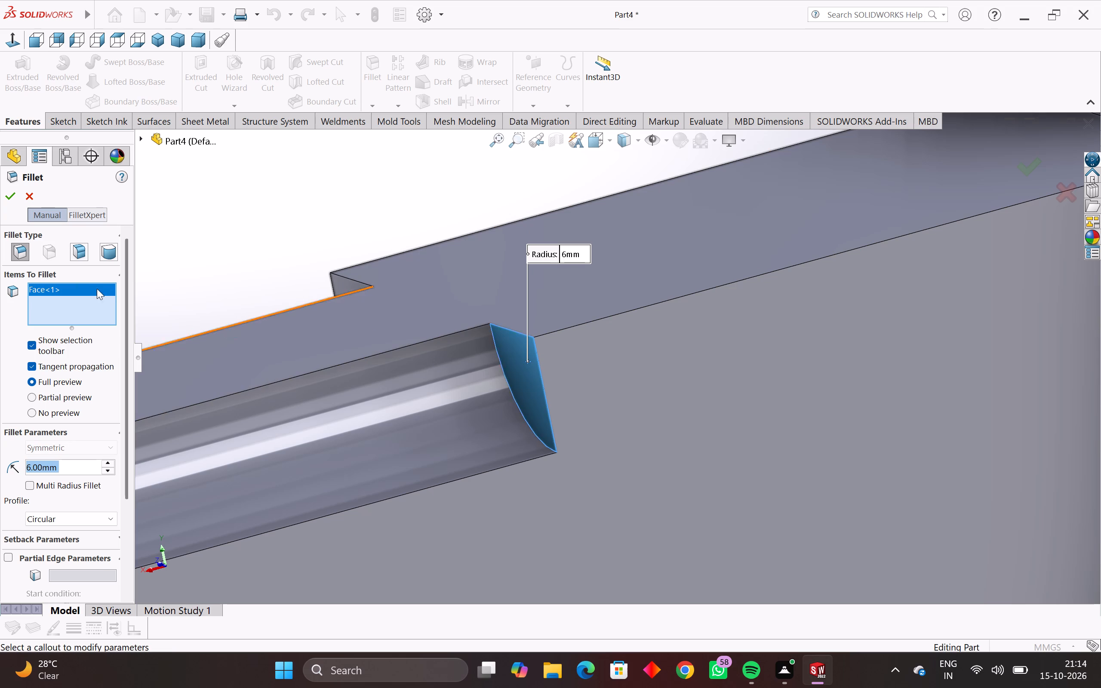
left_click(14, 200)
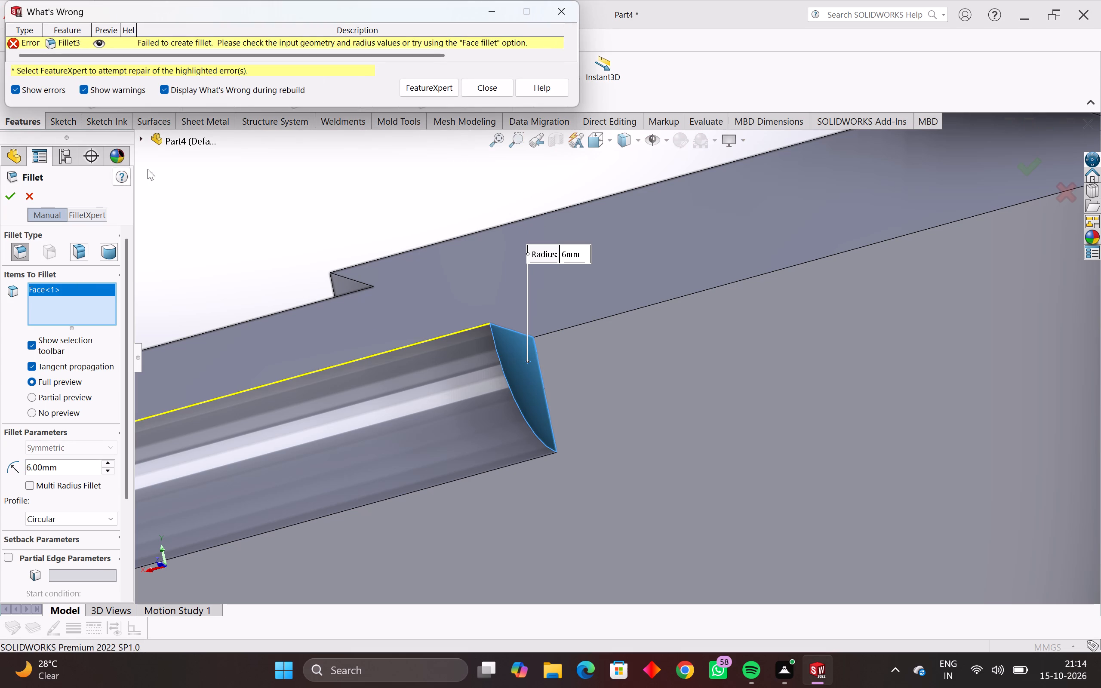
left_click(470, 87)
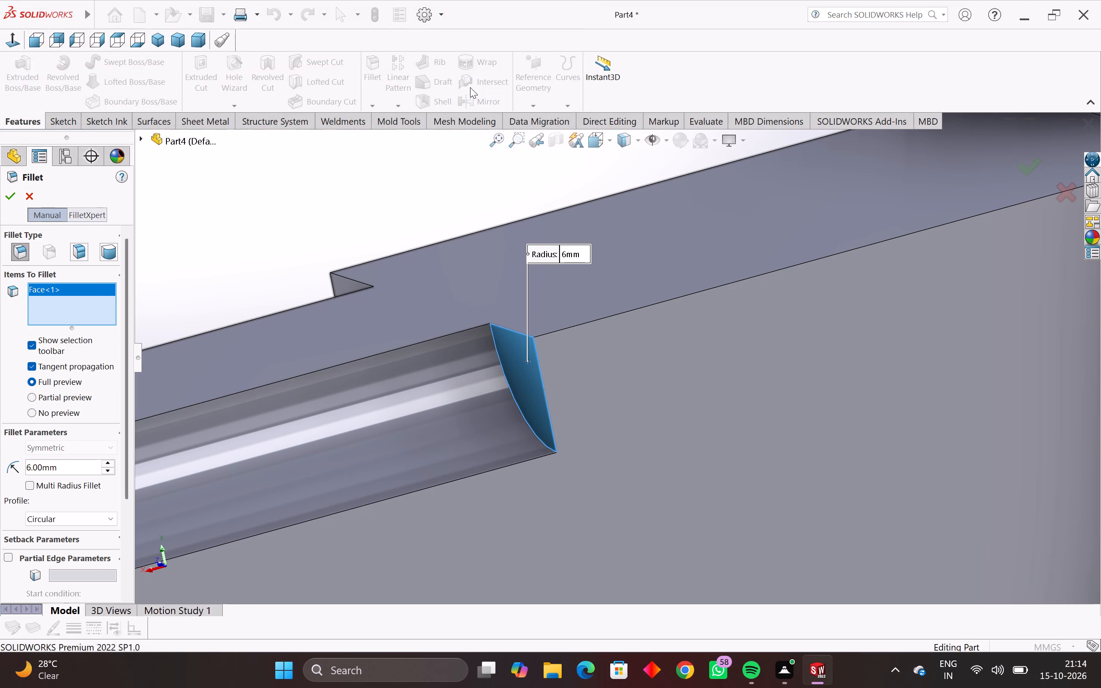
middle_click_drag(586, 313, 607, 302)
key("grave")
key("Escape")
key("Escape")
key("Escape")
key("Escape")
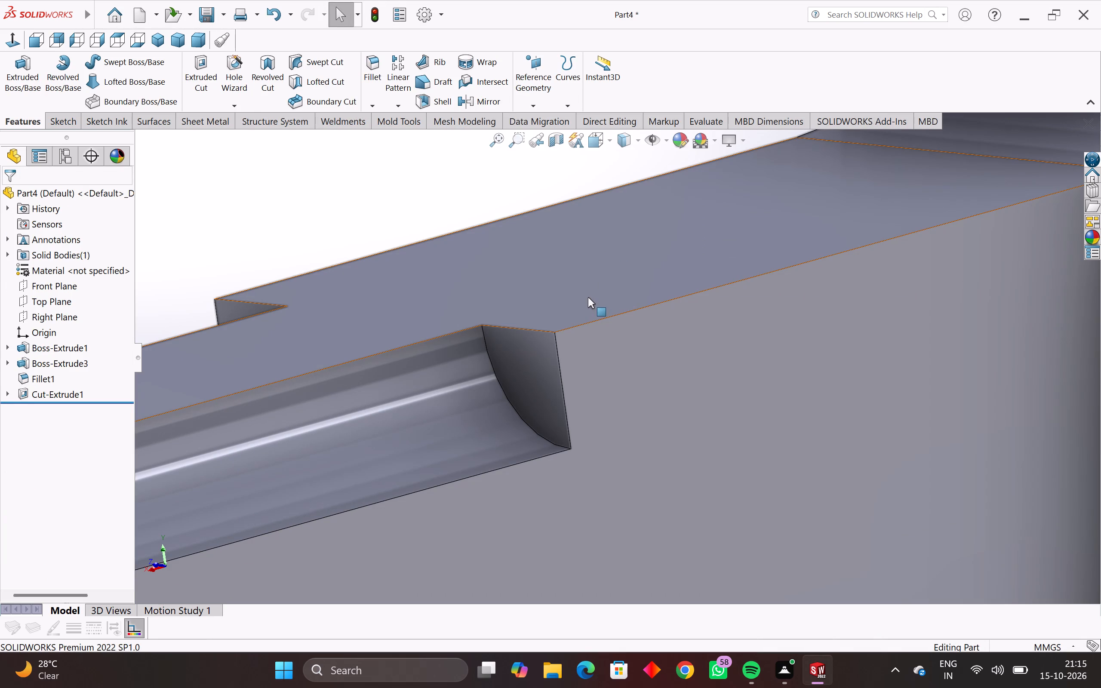
Fillet the curved edge at the inner end of that upper corner groove with a symmetric 6 mm radius.
scroll(588, 297, "down", 3)
middle_click_drag(588, 297, 621, 341)
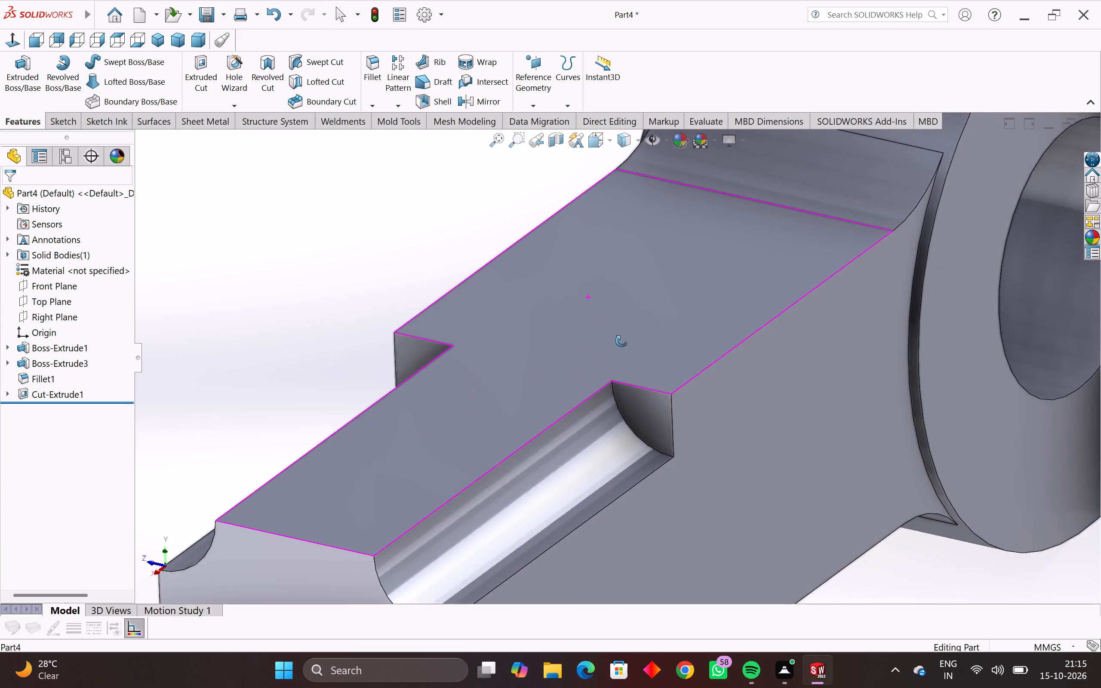
middle_click_drag(621, 341, 661, 306)
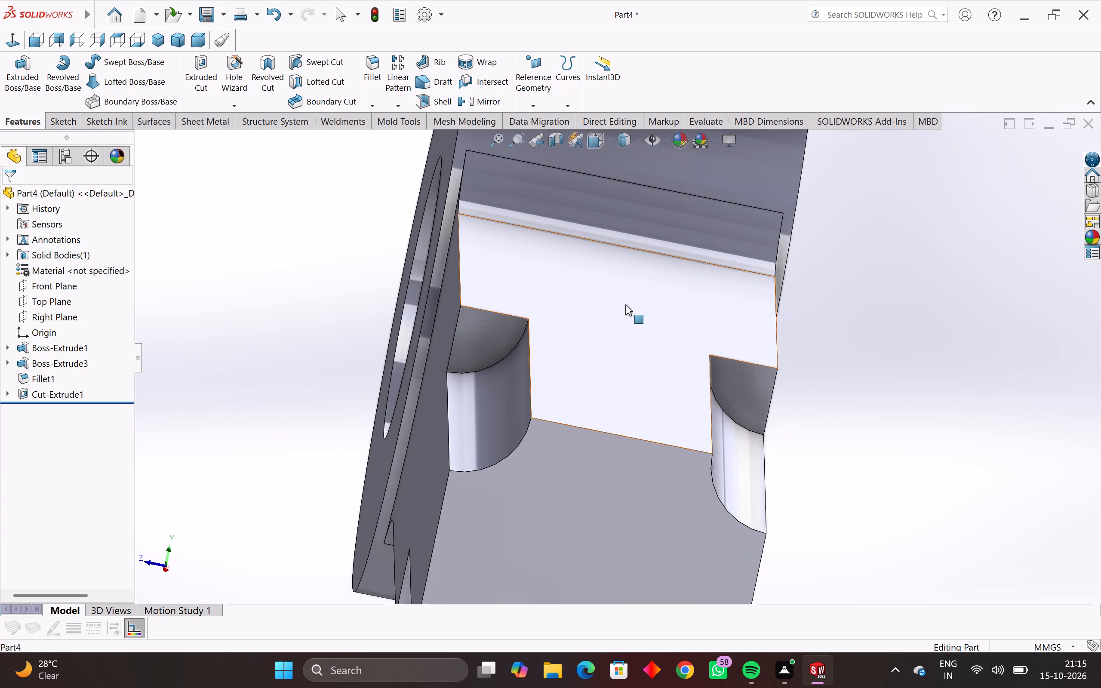
middle_click_drag(611, 322, 597, 332)
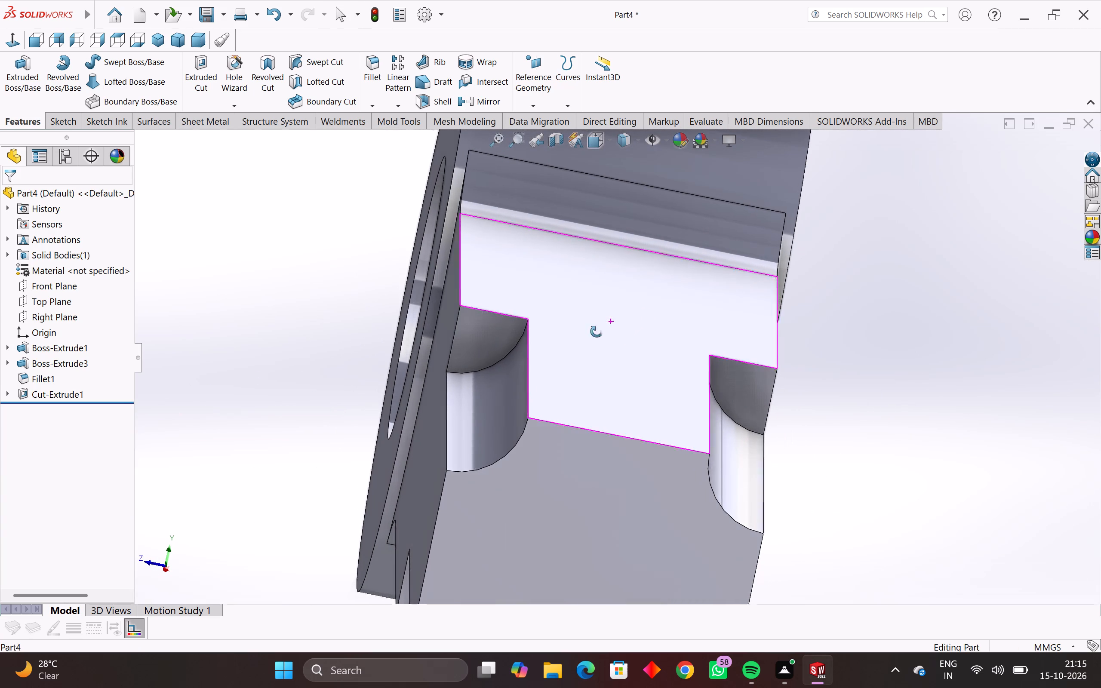
middle_click_drag(597, 332, 575, 341)
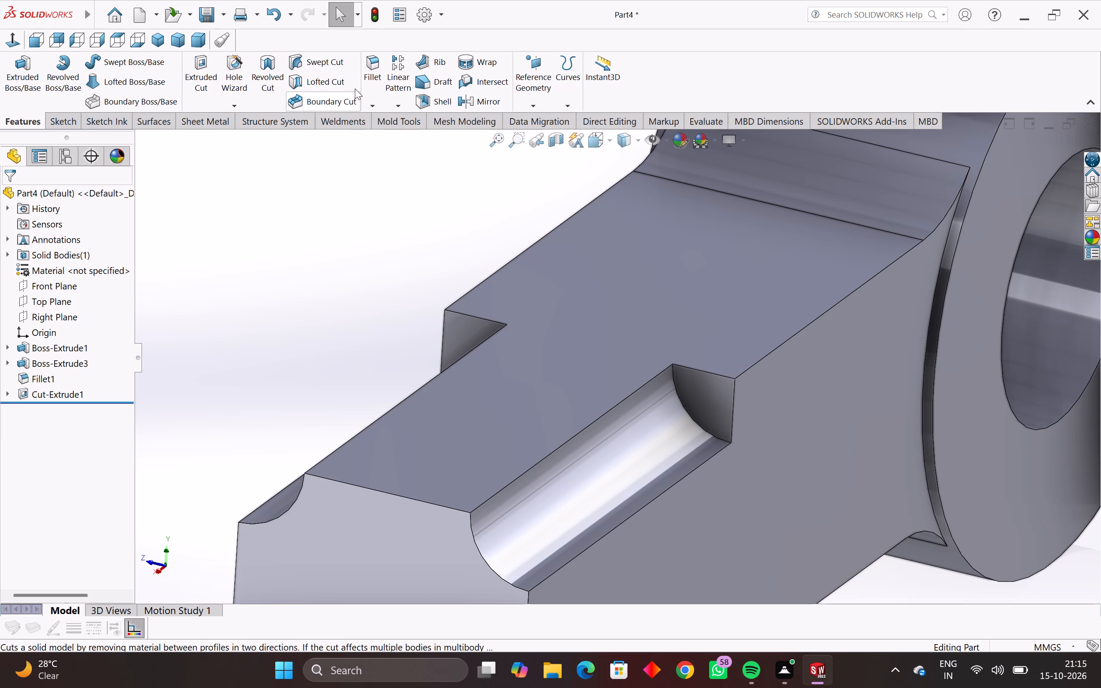
left_click(368, 71)
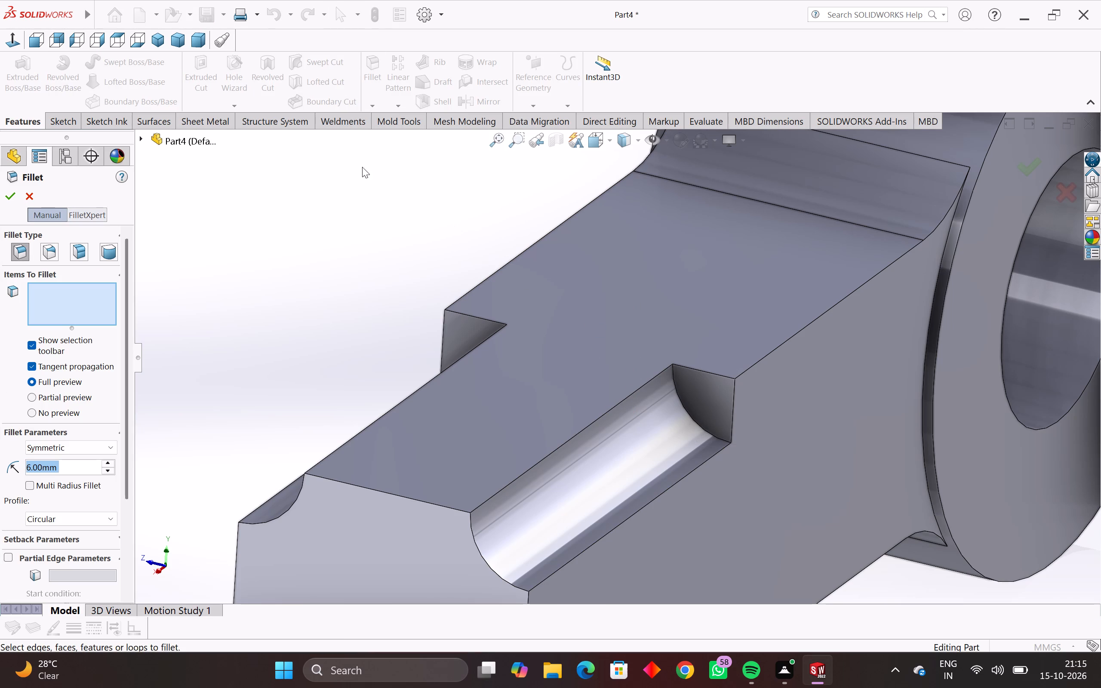
scroll(705, 392, "up", 3)
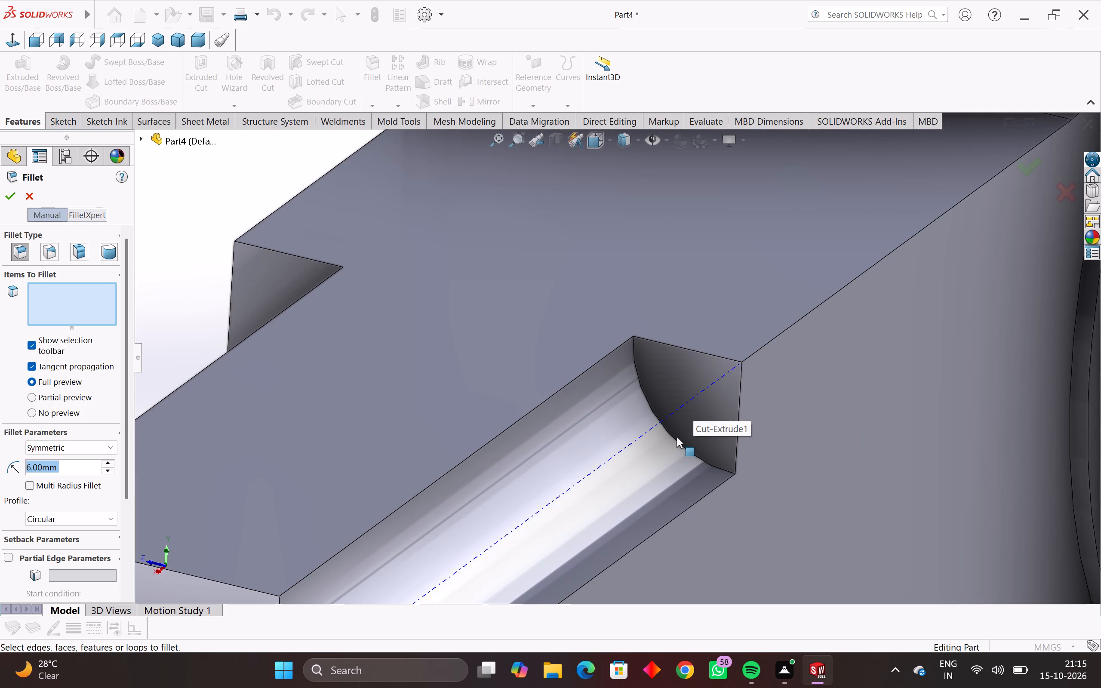
left_click(676, 442)
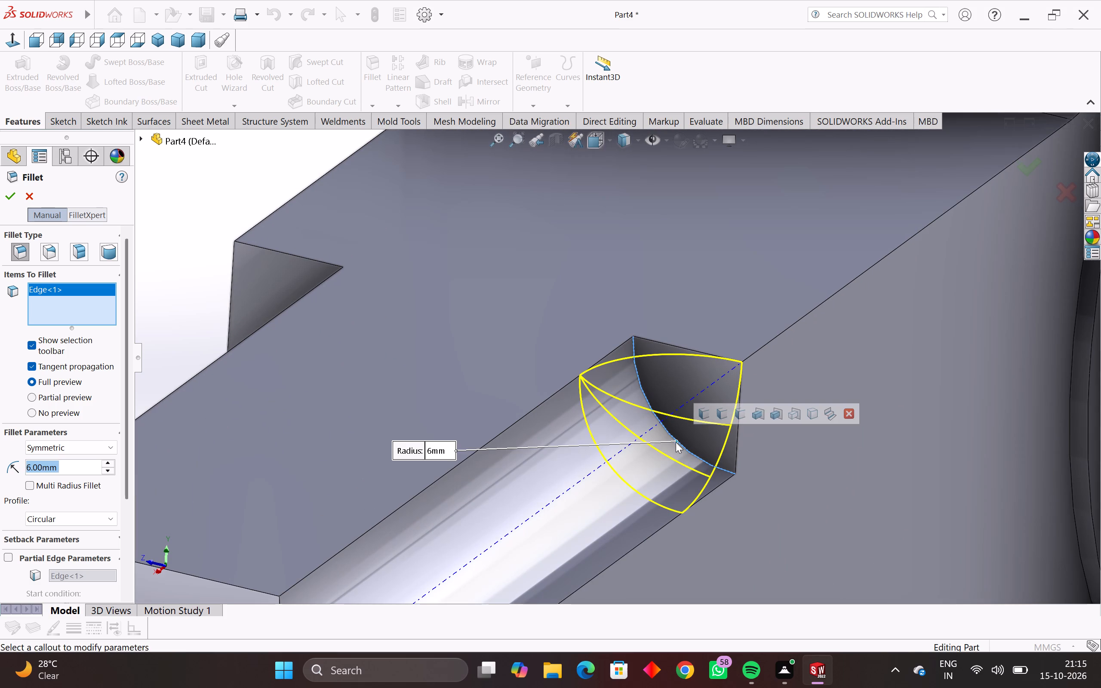
middle_click_drag(676, 442, 575, 338)
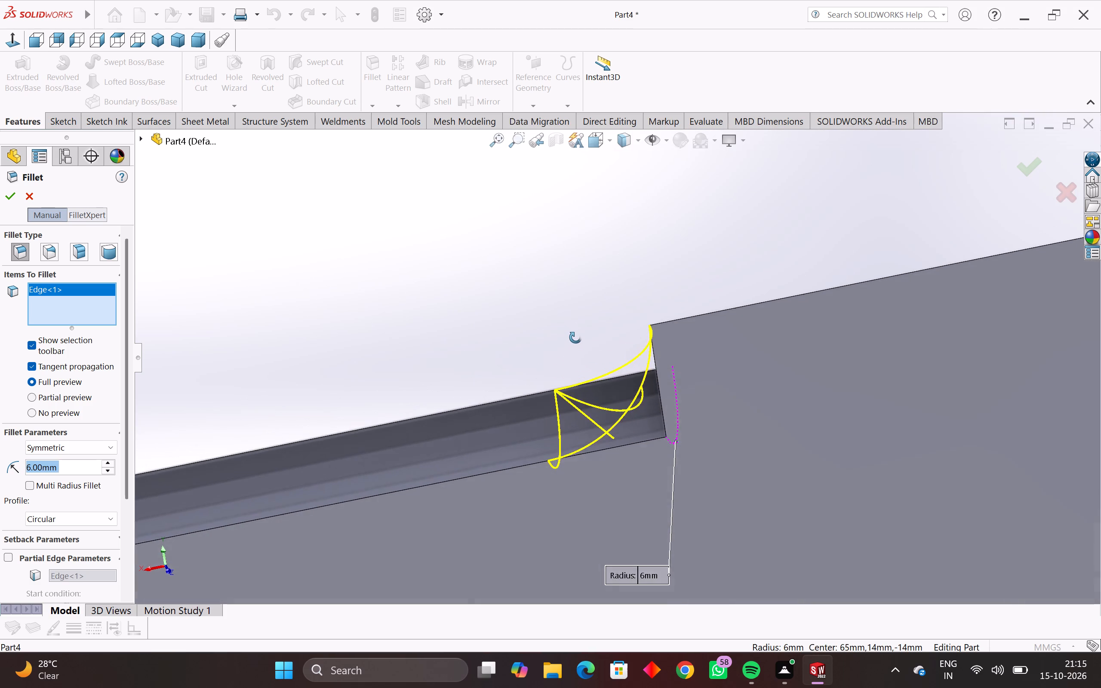
middle_click_drag(575, 338, 599, 437)
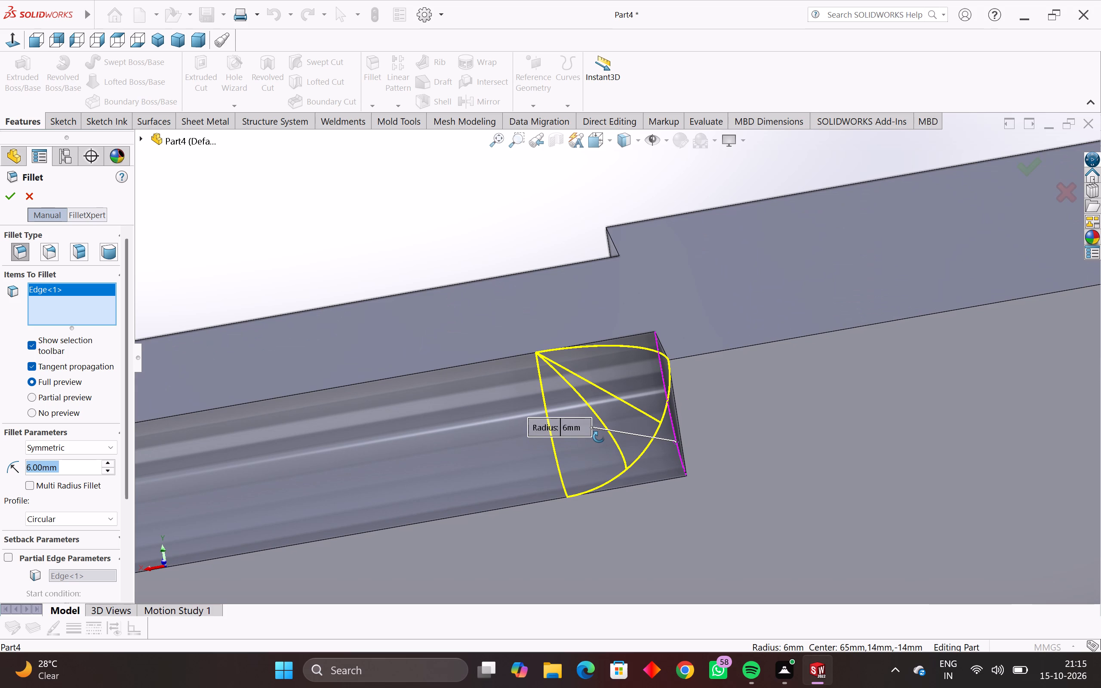
middle_click_drag(599, 437, 599, 437)
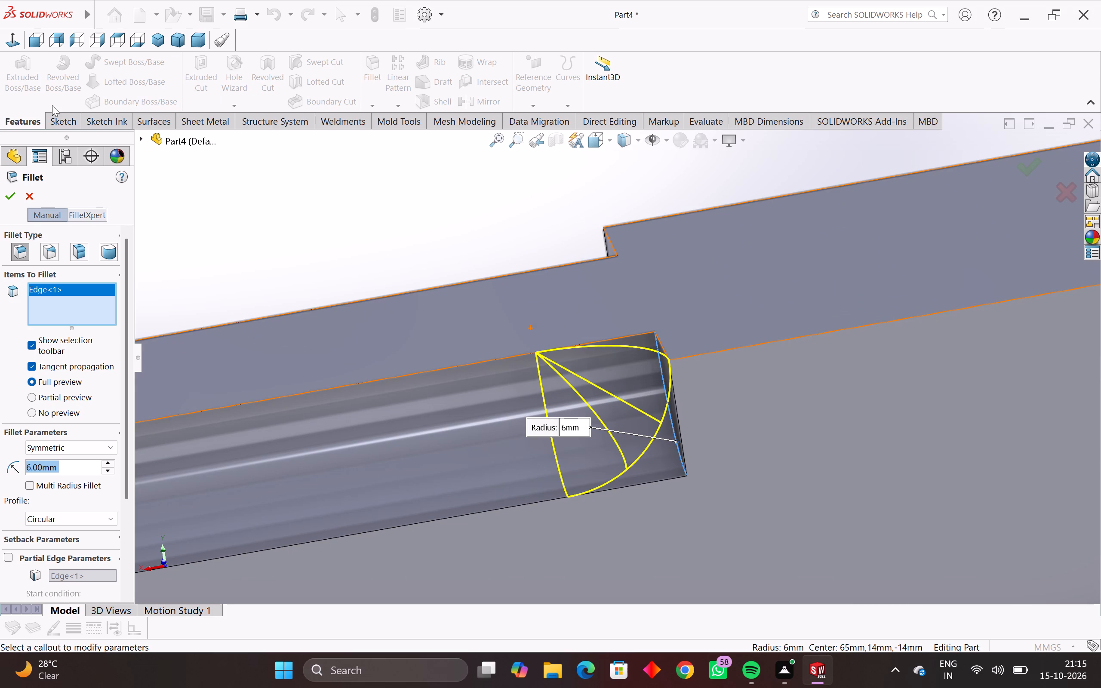
left_click(13, 199)
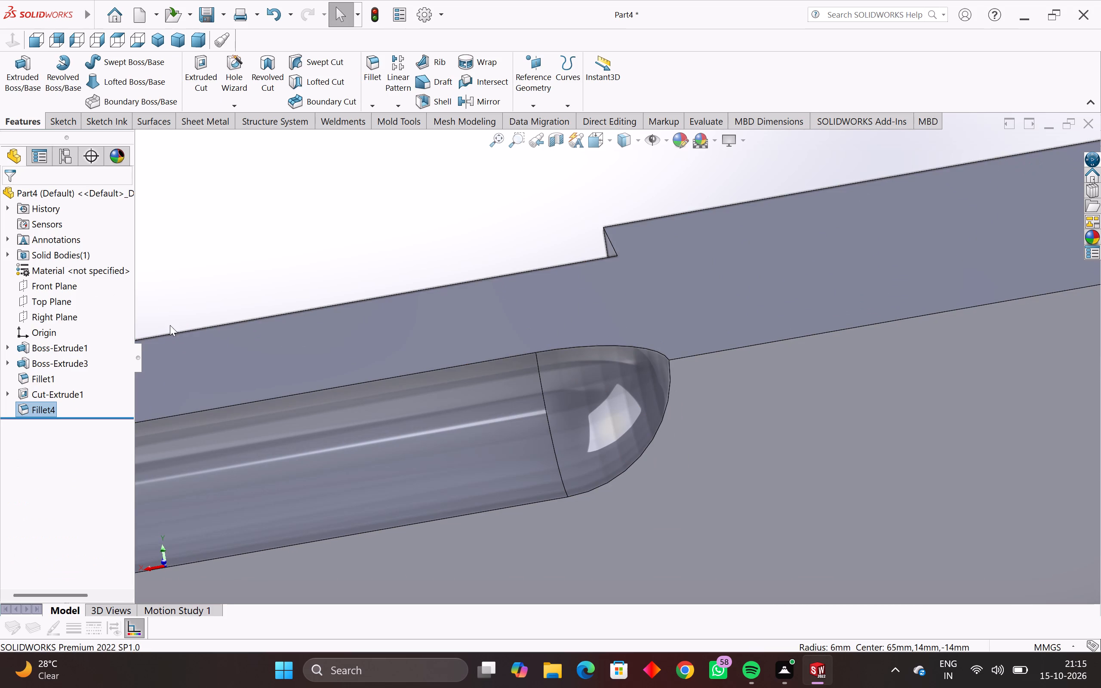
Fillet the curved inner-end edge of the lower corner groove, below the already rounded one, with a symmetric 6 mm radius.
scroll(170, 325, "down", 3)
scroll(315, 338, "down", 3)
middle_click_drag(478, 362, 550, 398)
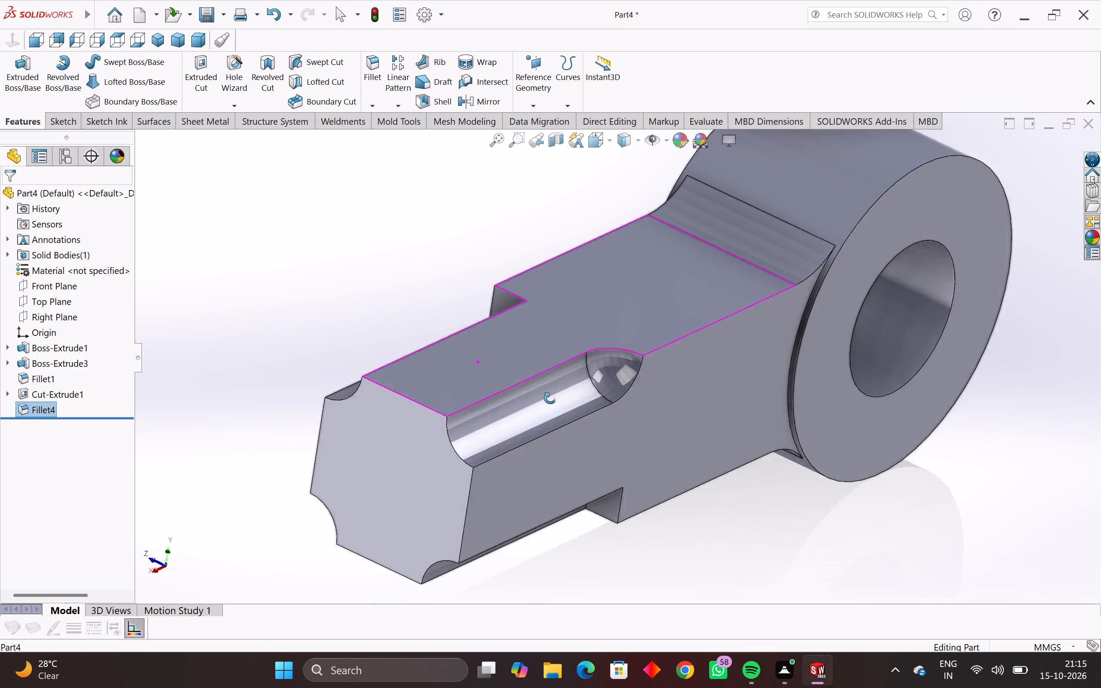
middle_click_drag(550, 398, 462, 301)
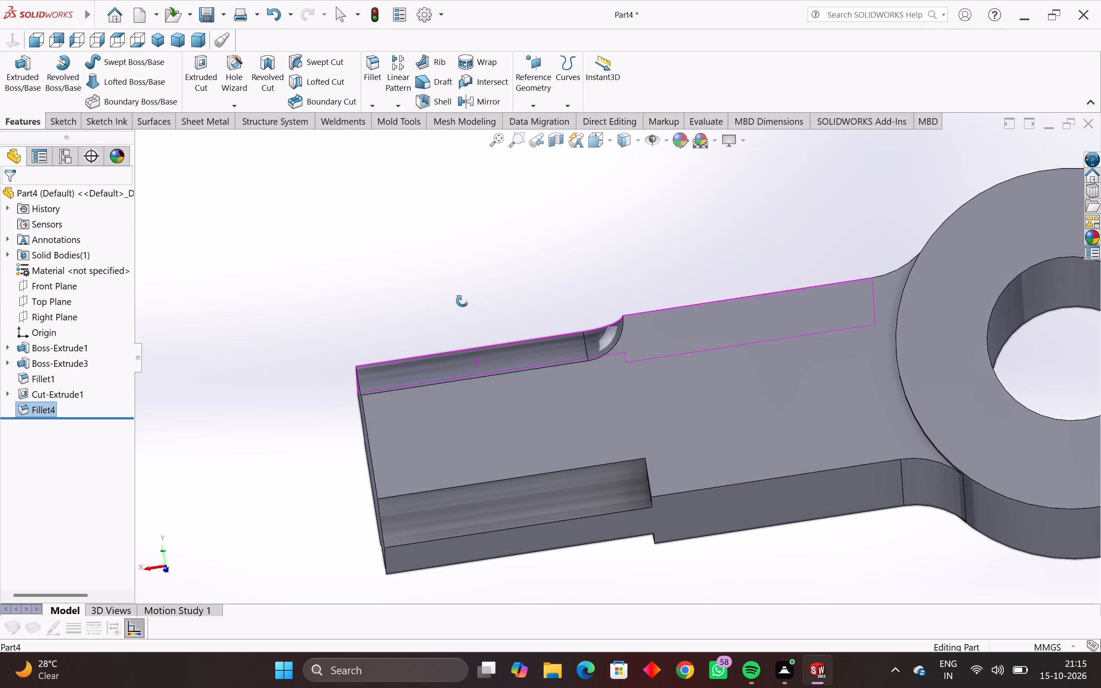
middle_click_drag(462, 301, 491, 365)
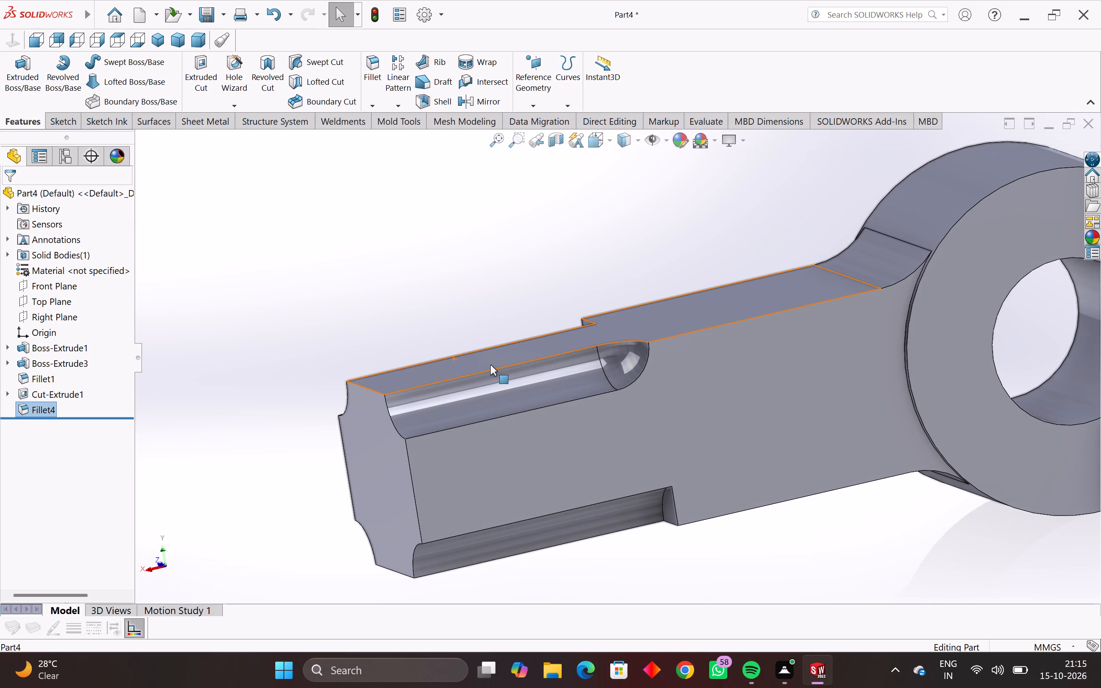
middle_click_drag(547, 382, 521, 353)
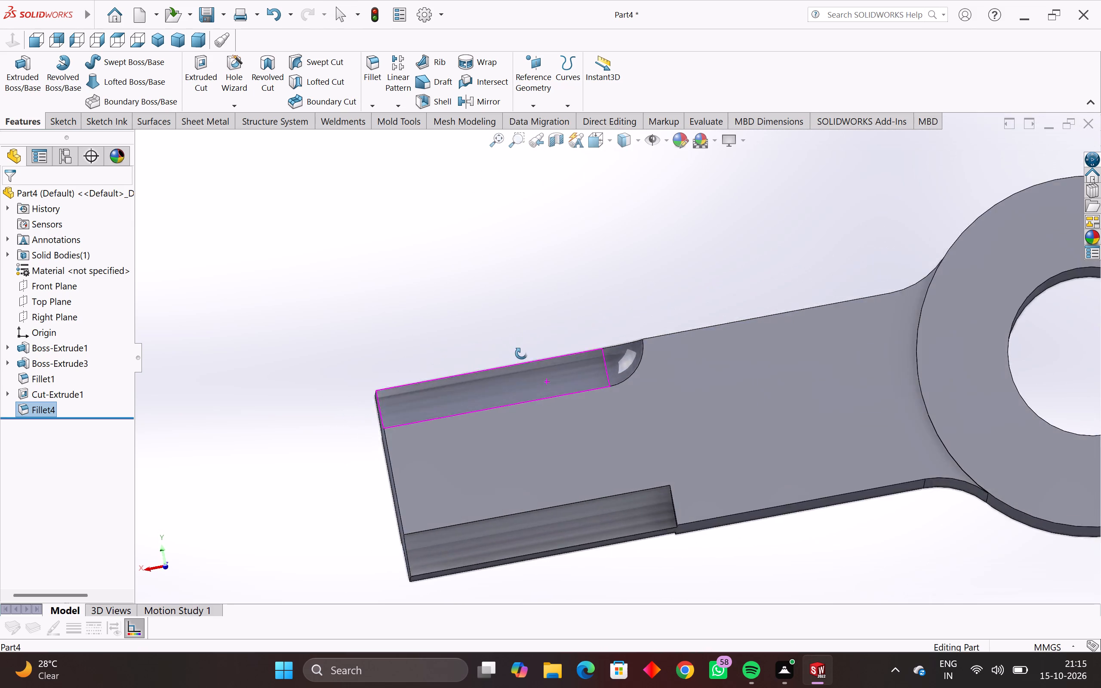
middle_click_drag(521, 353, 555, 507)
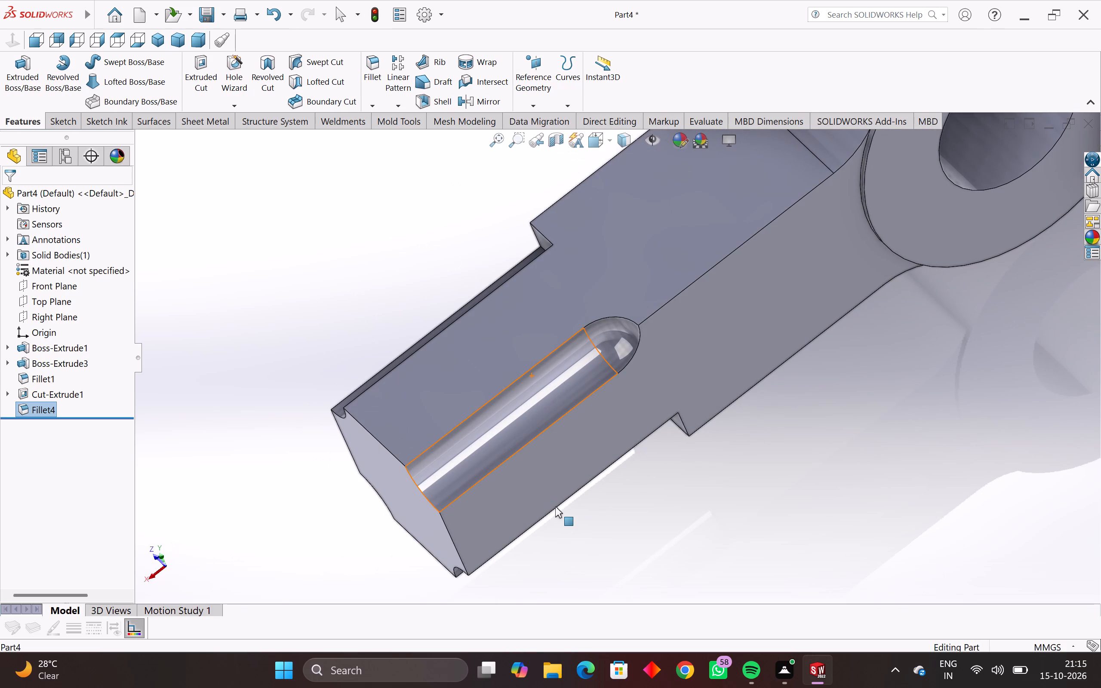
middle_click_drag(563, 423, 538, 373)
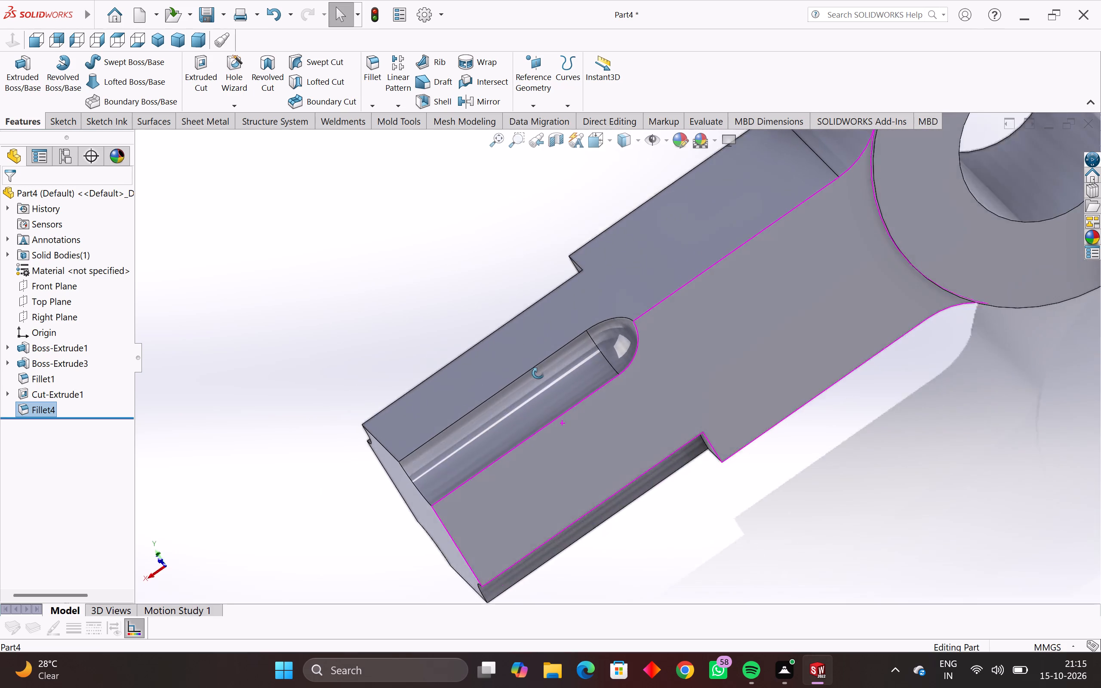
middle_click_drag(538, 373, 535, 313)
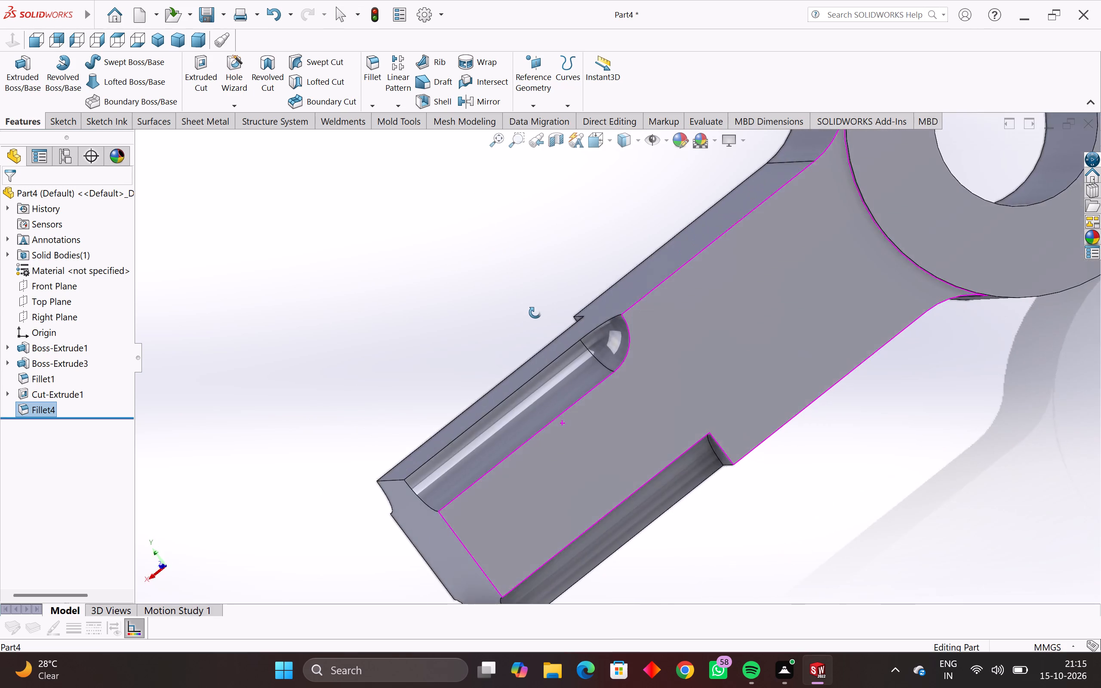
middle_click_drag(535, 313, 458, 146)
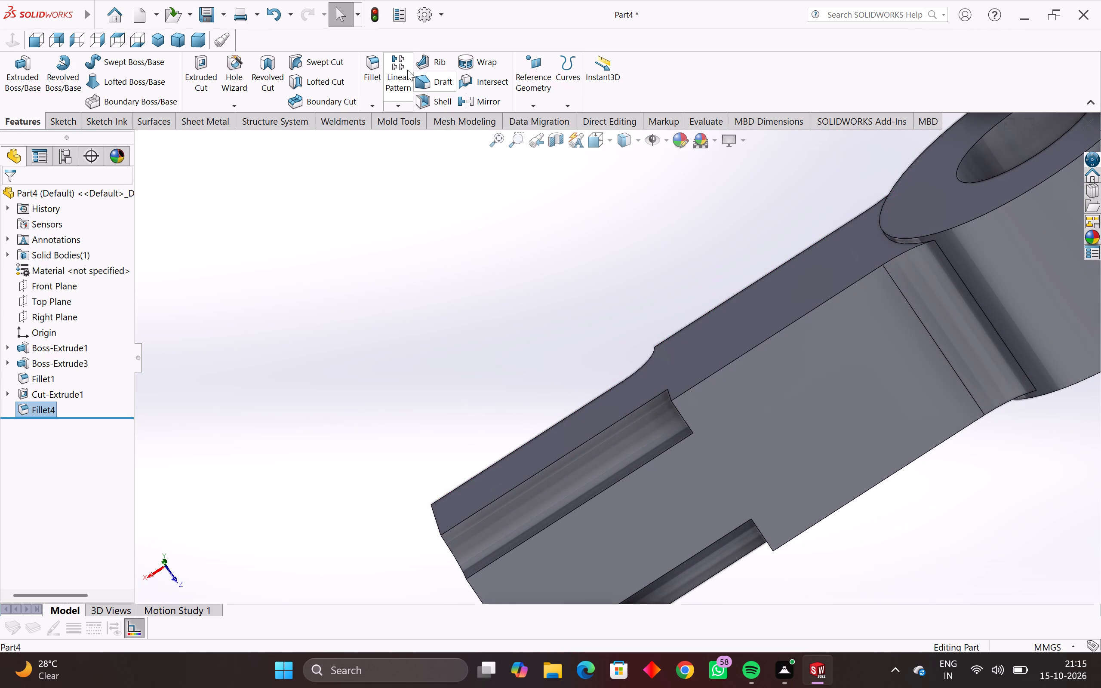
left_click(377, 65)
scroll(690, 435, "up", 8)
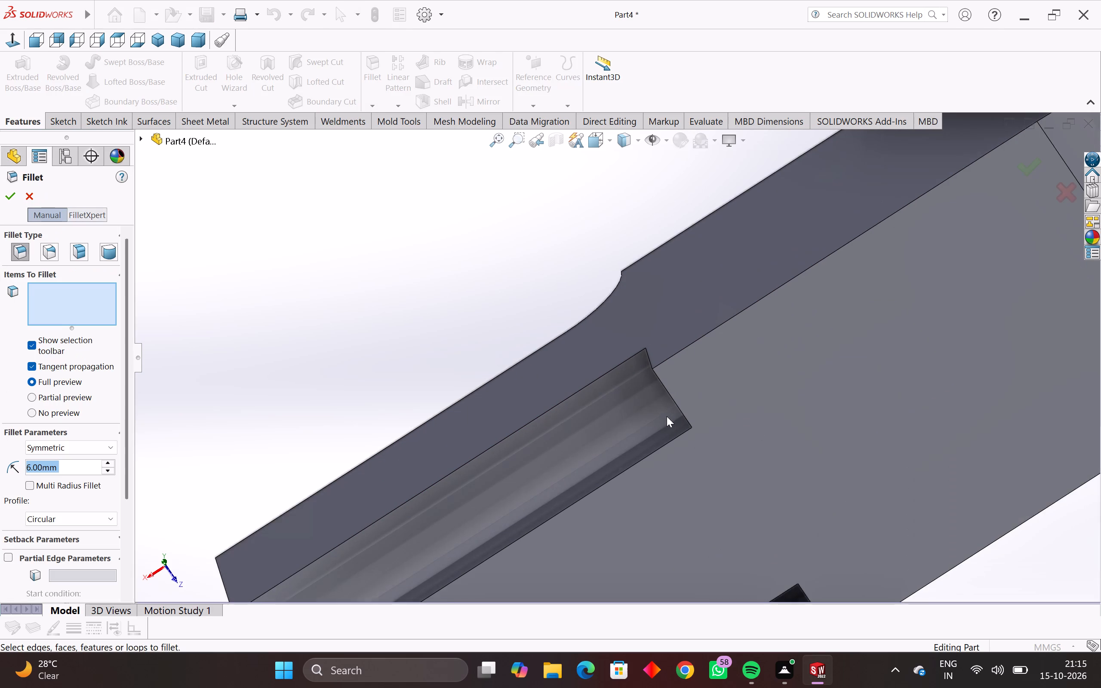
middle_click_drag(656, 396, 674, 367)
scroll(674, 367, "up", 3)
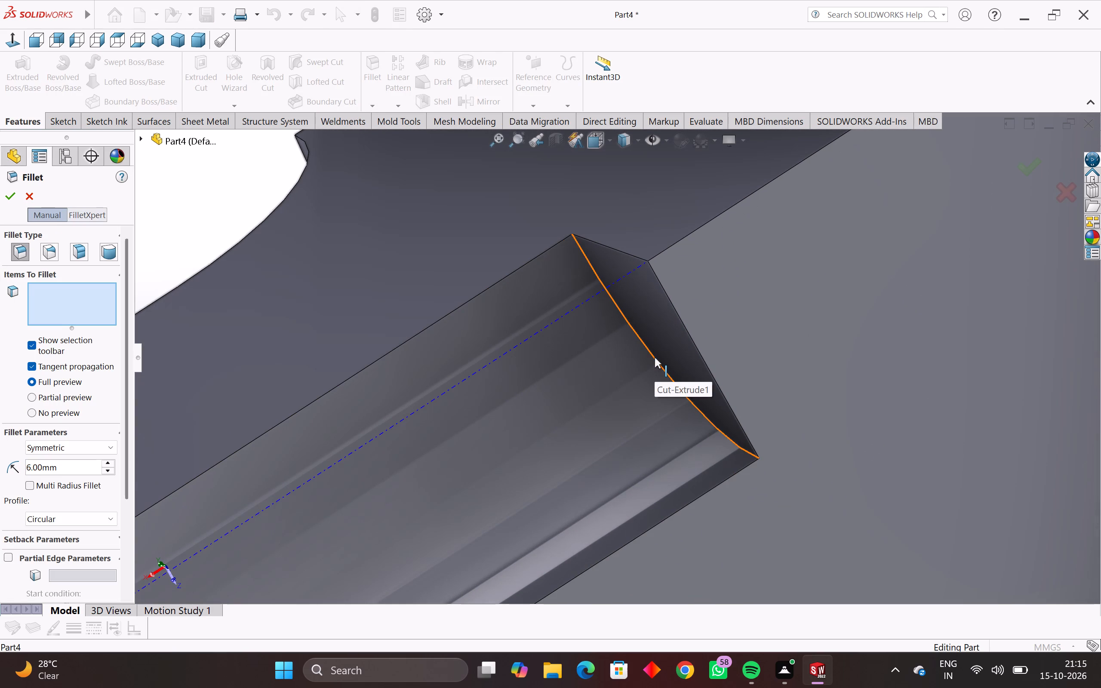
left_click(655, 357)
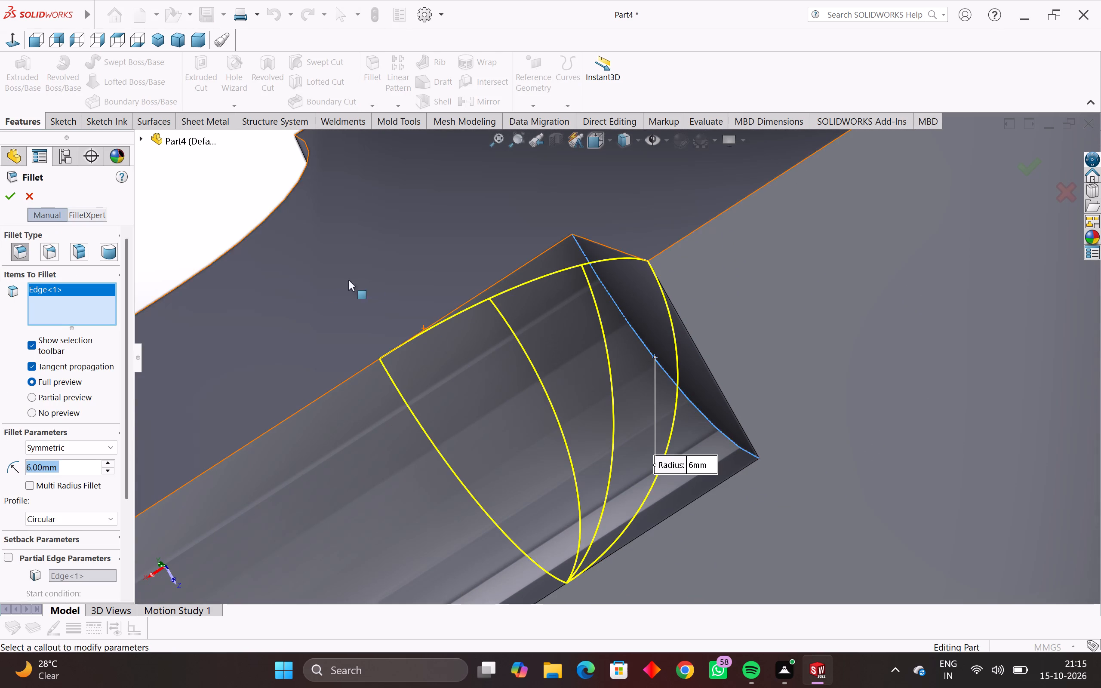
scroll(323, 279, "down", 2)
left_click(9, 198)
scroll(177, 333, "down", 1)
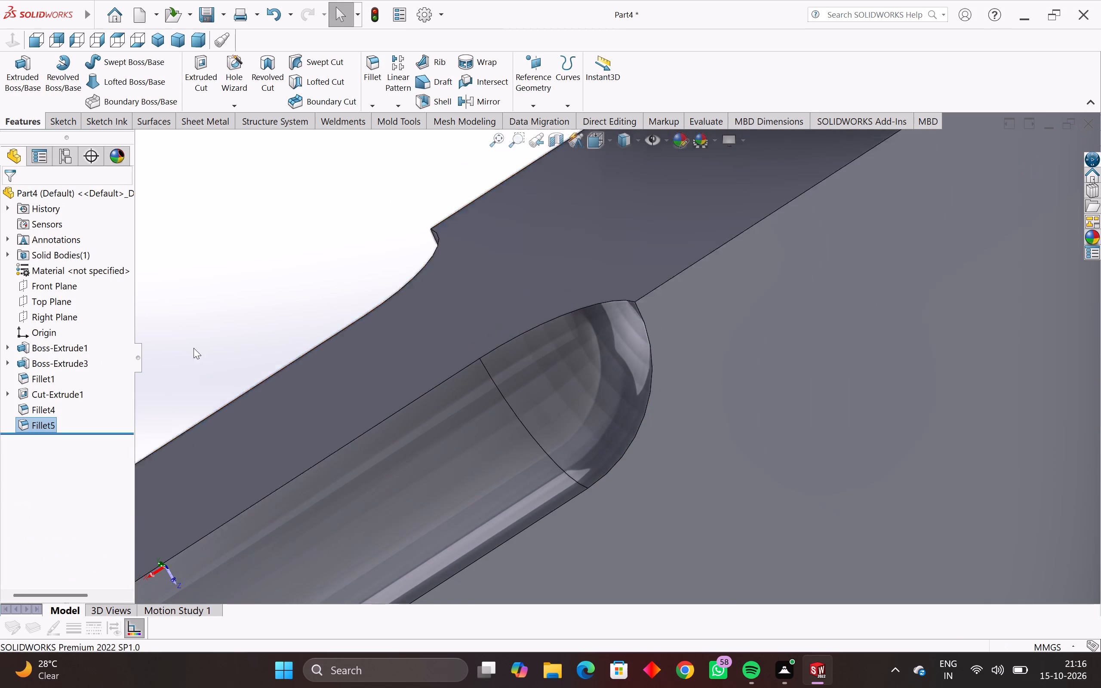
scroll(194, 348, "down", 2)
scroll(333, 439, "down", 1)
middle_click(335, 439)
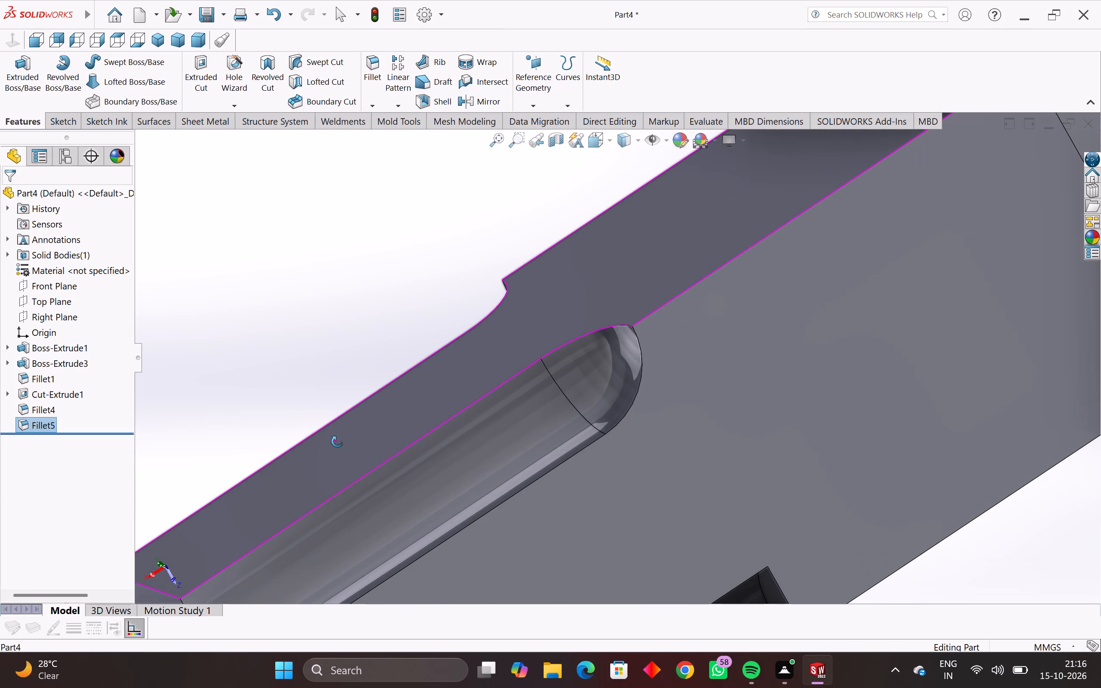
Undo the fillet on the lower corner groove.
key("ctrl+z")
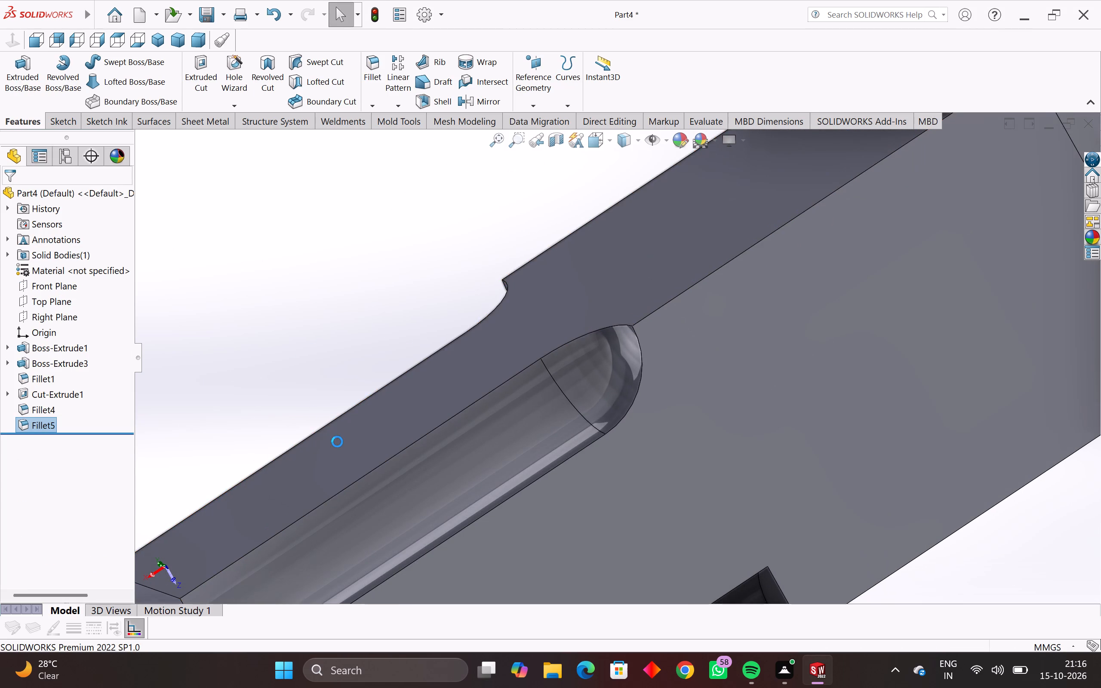
Examine the rounded end of the upper corner groove and the square ends of the other corner grooves from several sides.
scroll(343, 445, "down", 3)
middle_click_drag(343, 445, 419, 520)
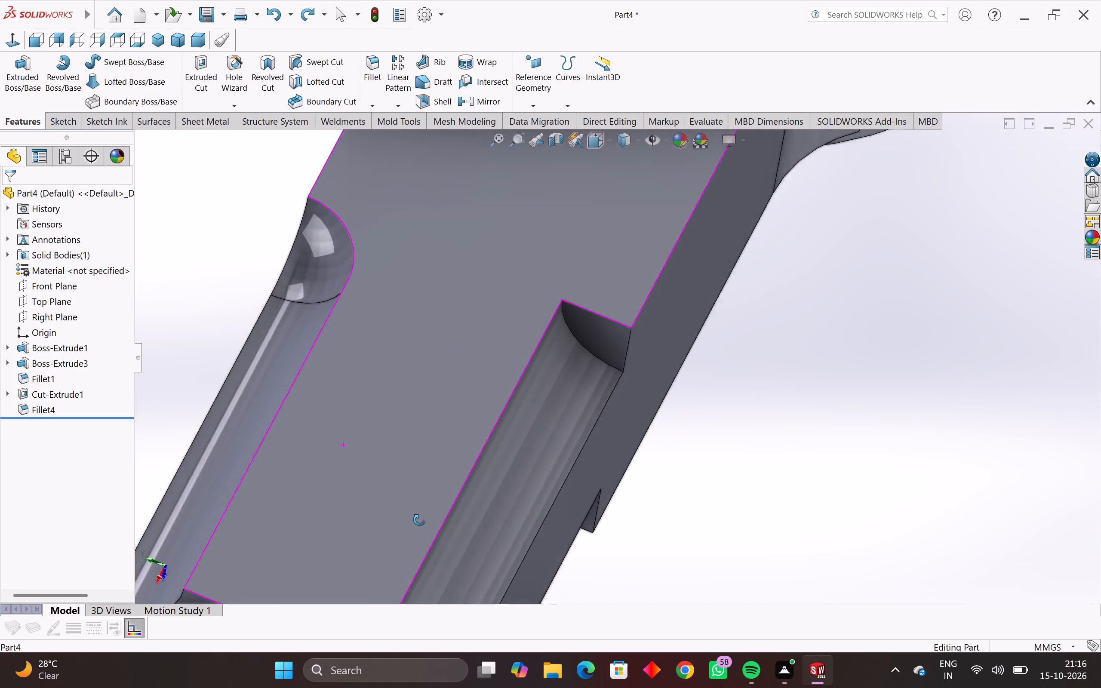
middle_click_drag(419, 520, 433, 525)
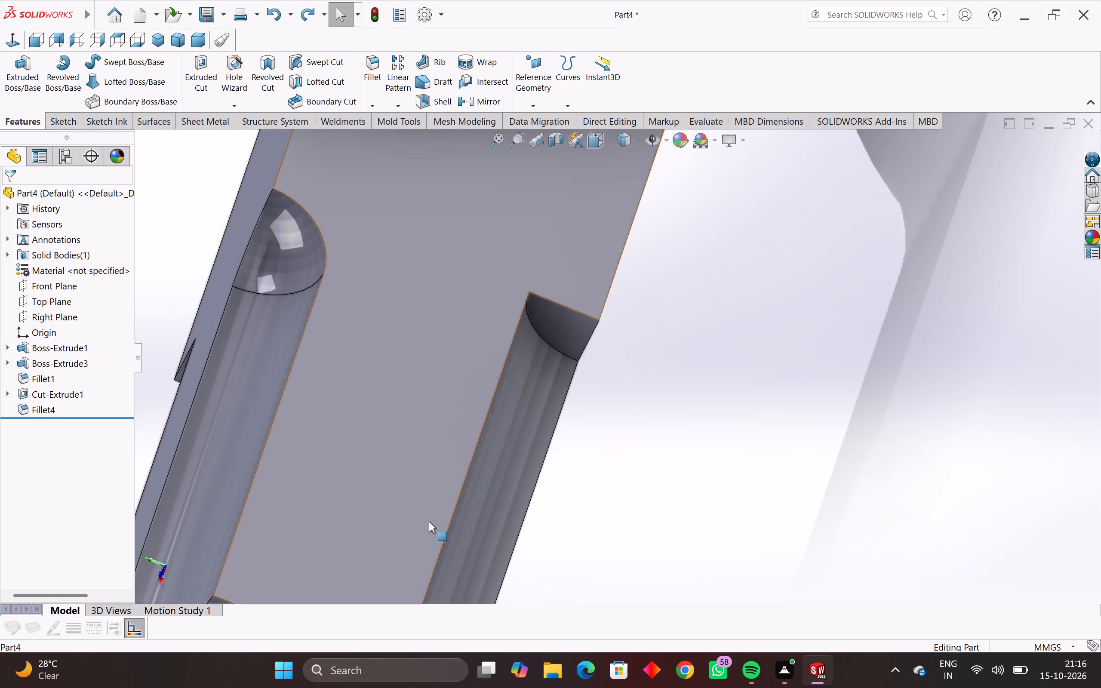
middle_click_drag(423, 450, 499, 393)
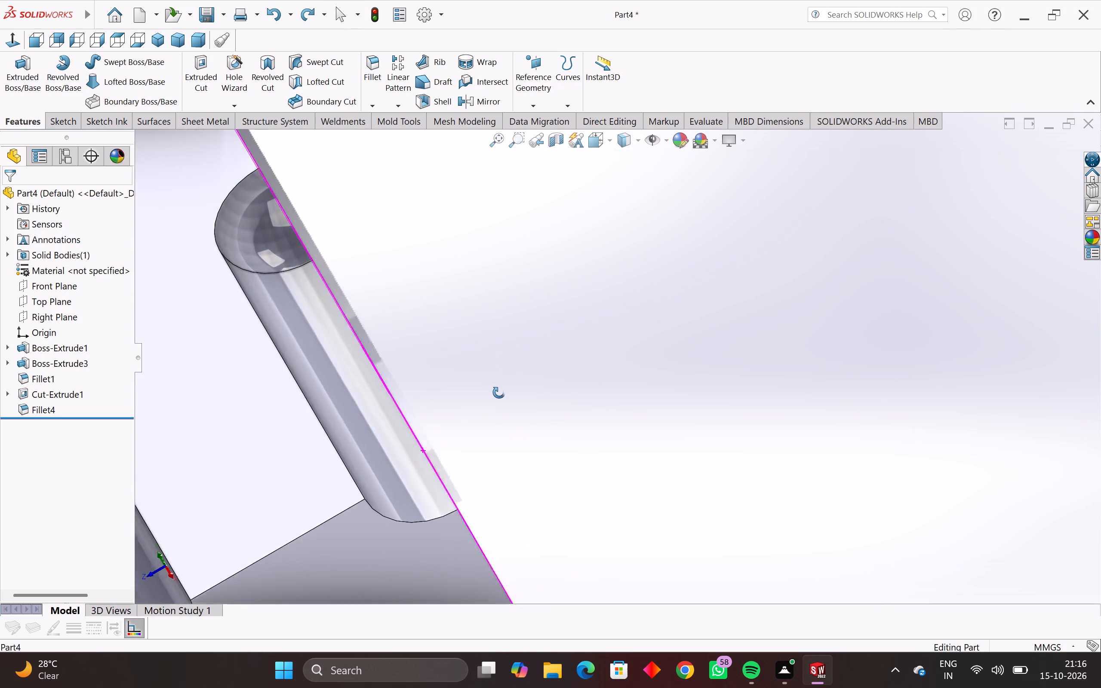
middle_click_drag(499, 393, 475, 399)
scroll(326, 323, "up", 6)
scroll(234, 91, "down", 4)
scroll(237, 177, "down", 6)
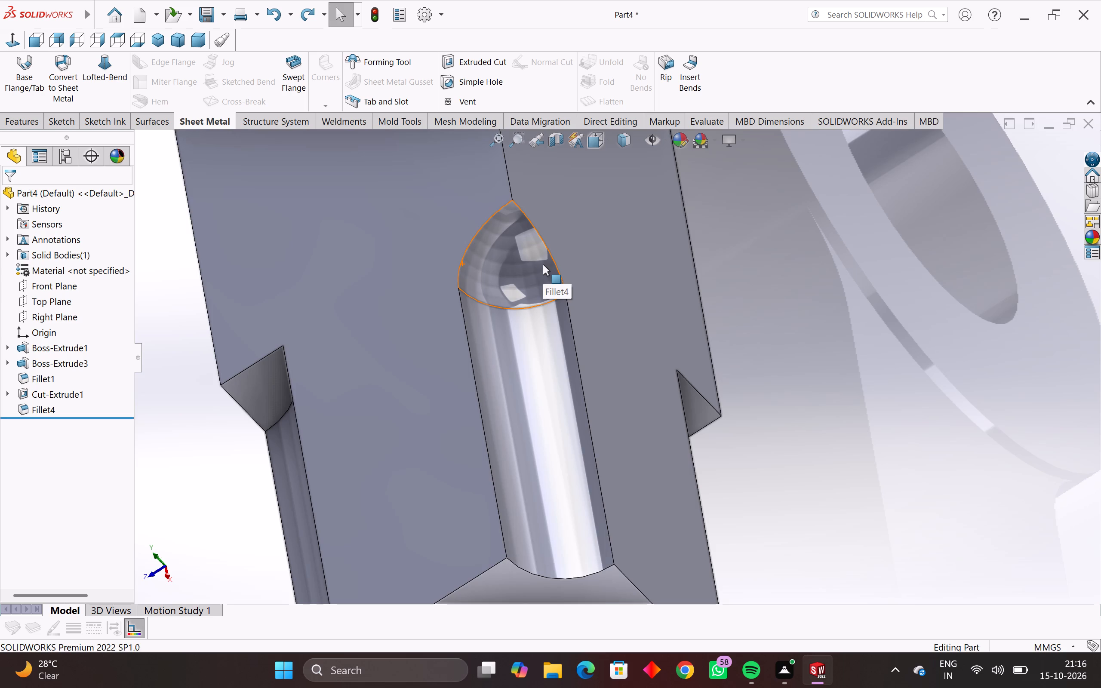
middle_click_drag(543, 264, 649, 195)
scroll(543, 264, "up", 1)
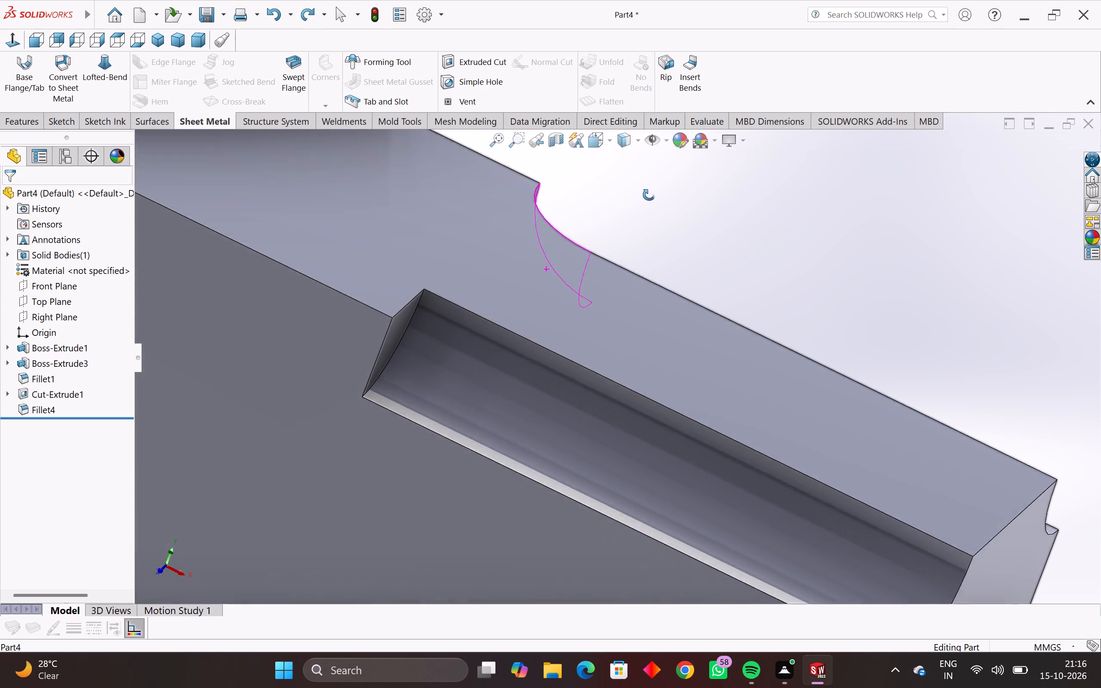
middle_click_drag(649, 195, 664, 157)
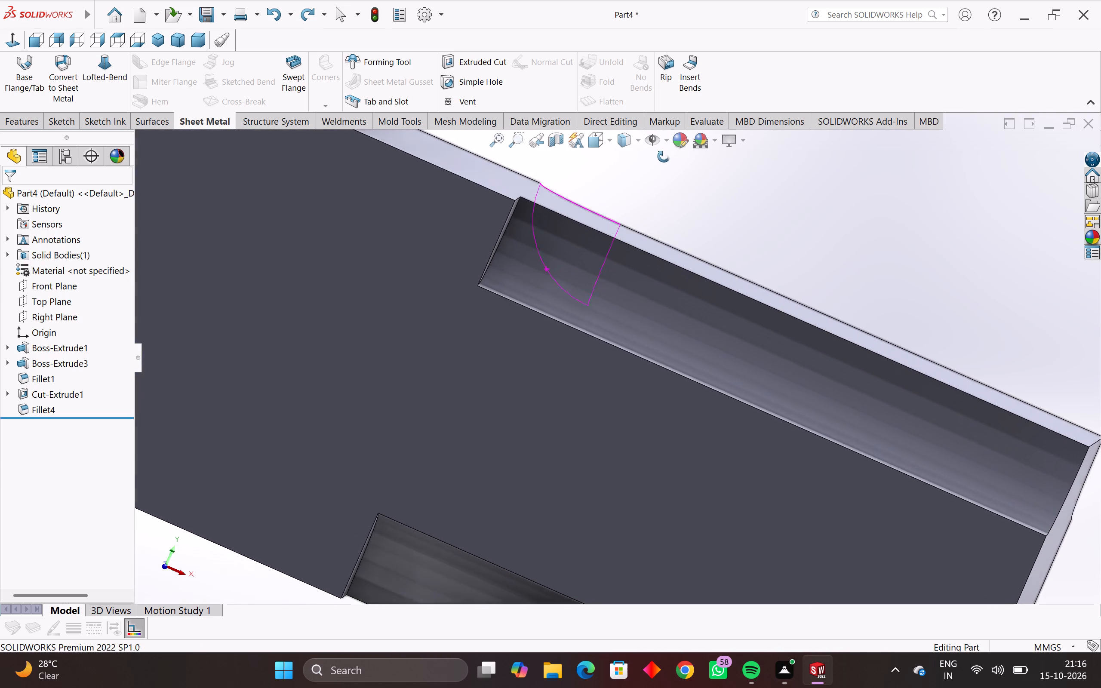
middle_click_drag(664, 157, 524, 277)
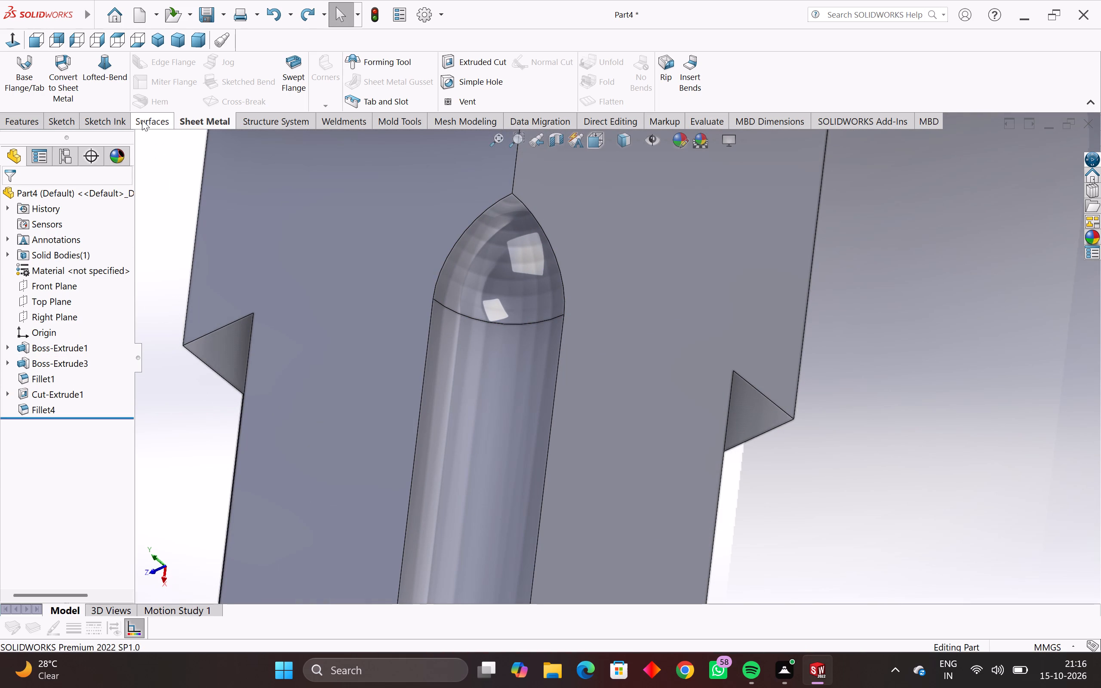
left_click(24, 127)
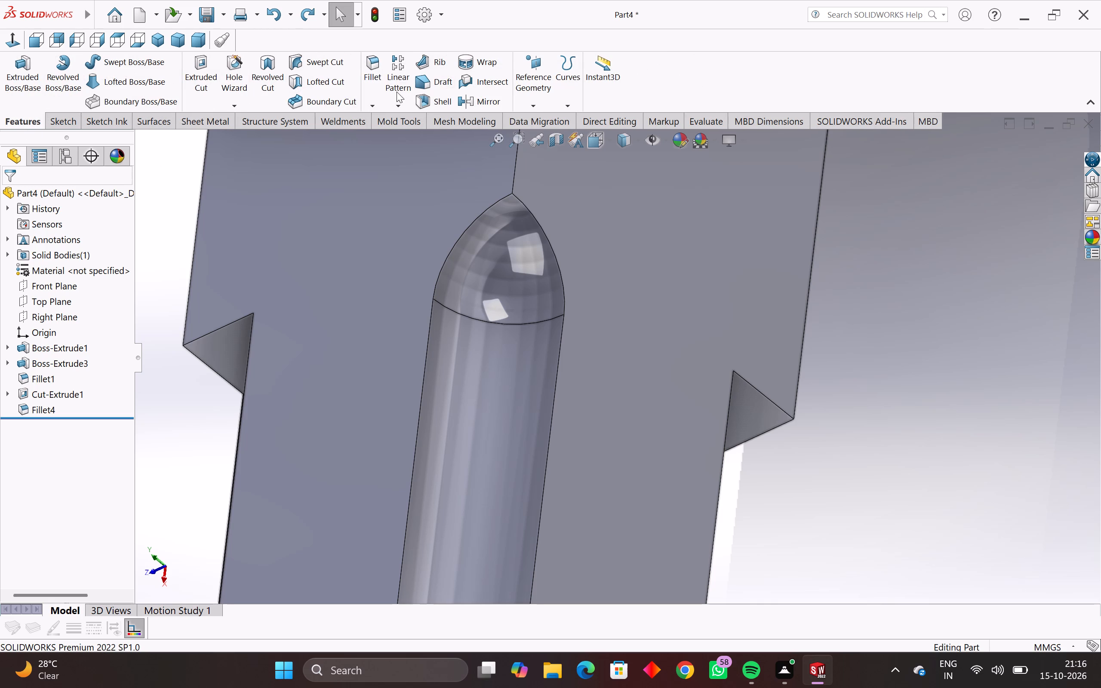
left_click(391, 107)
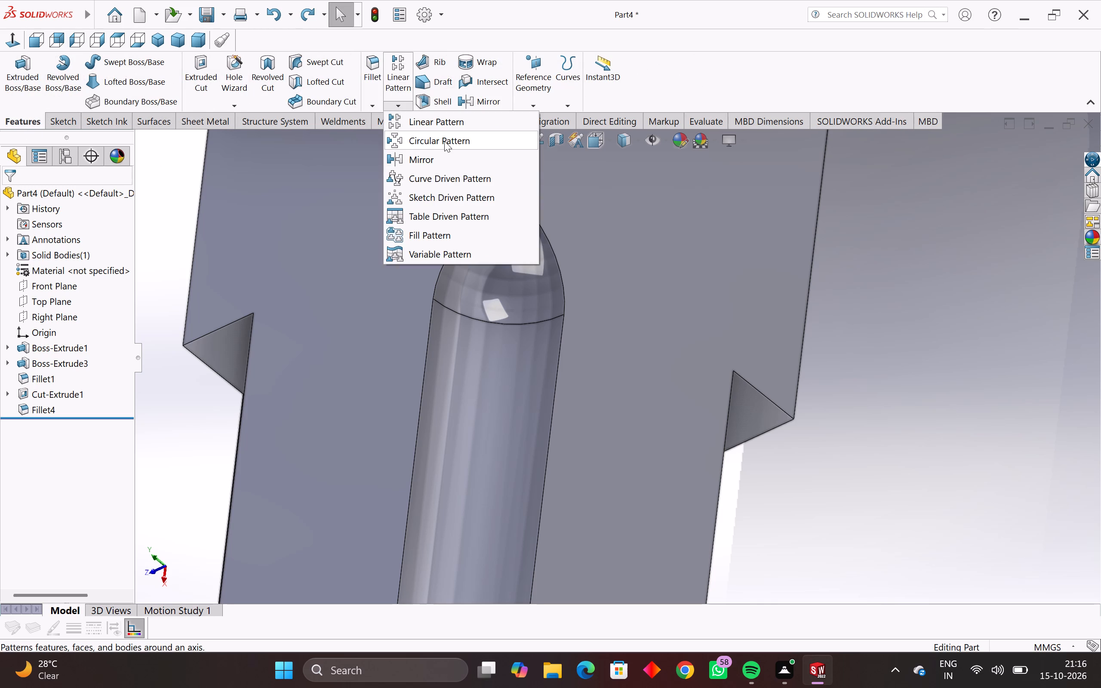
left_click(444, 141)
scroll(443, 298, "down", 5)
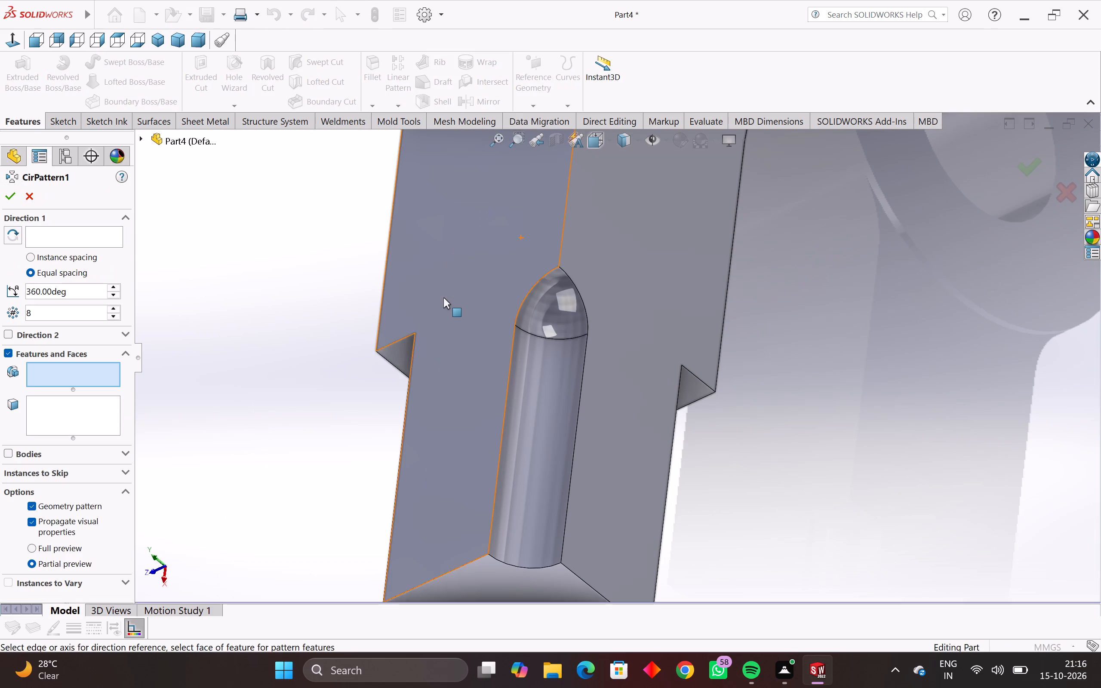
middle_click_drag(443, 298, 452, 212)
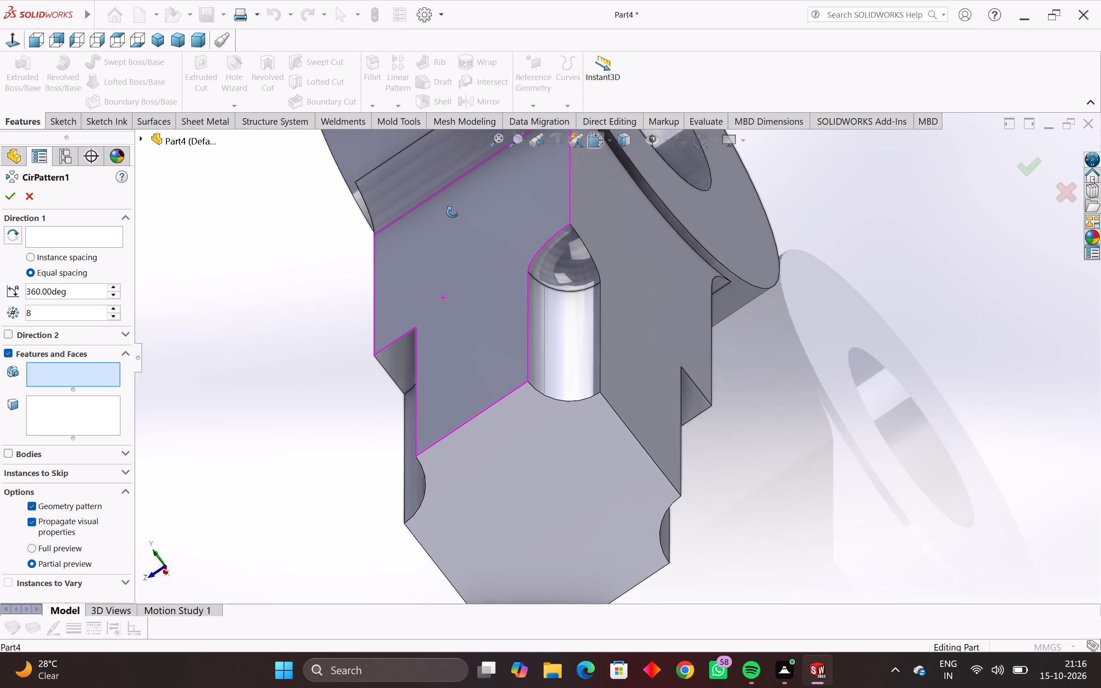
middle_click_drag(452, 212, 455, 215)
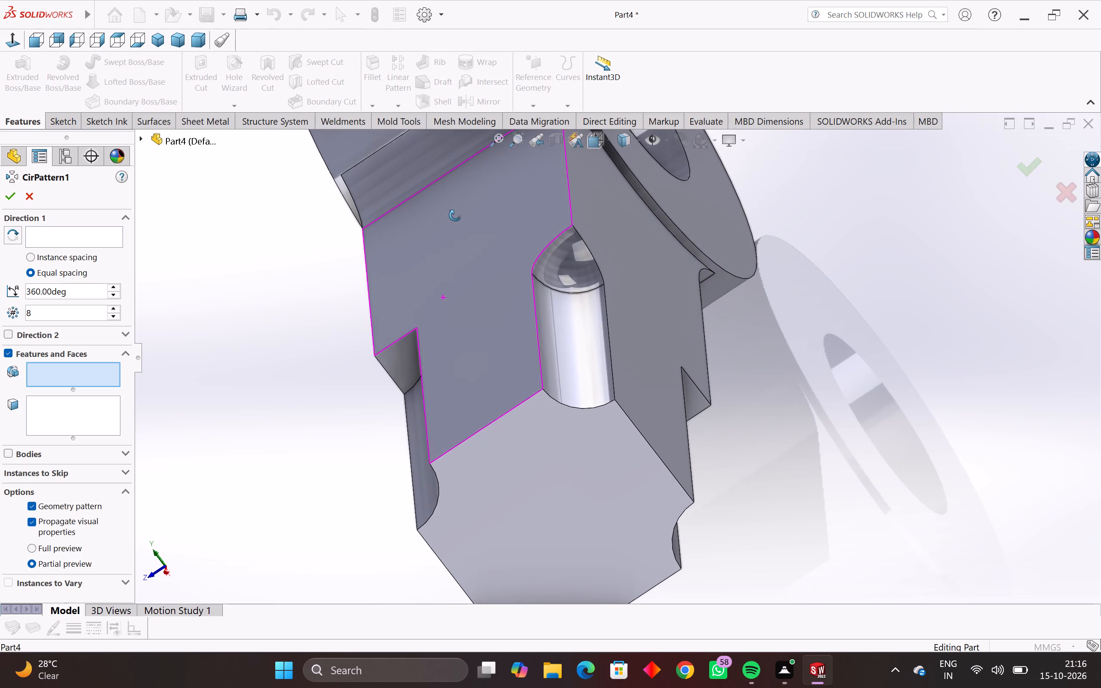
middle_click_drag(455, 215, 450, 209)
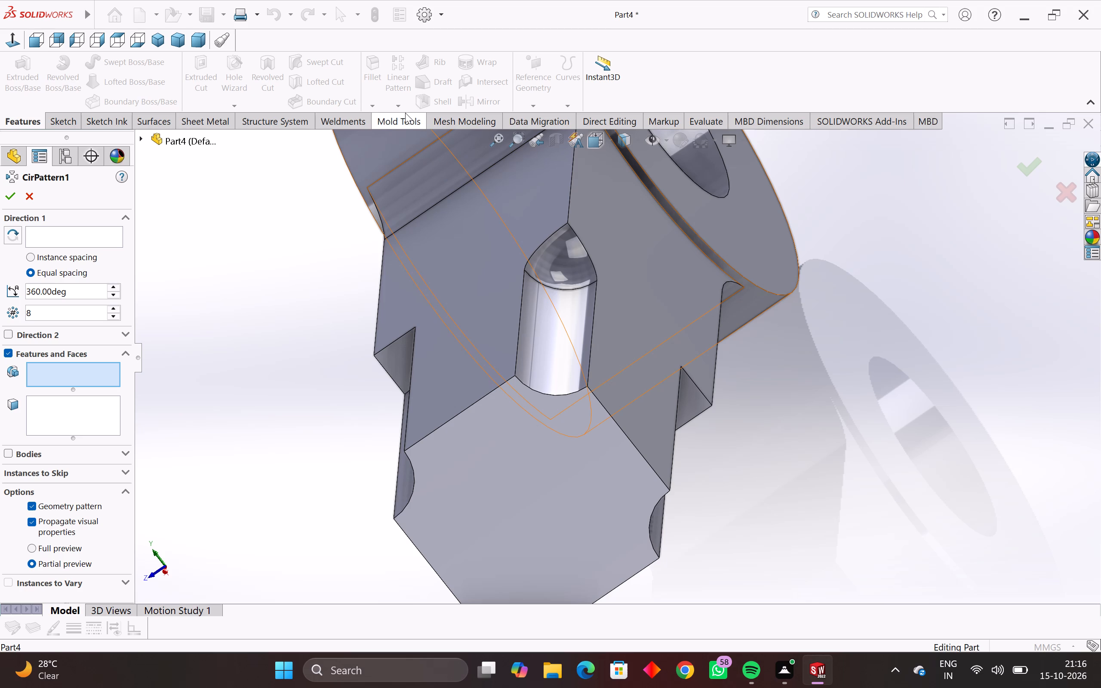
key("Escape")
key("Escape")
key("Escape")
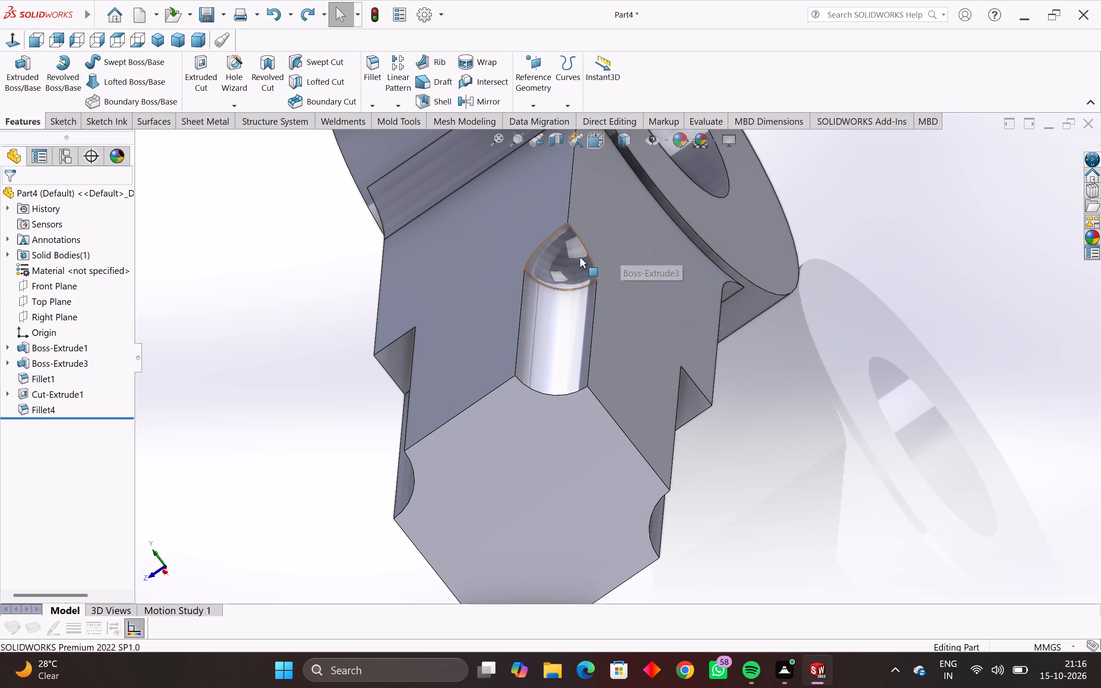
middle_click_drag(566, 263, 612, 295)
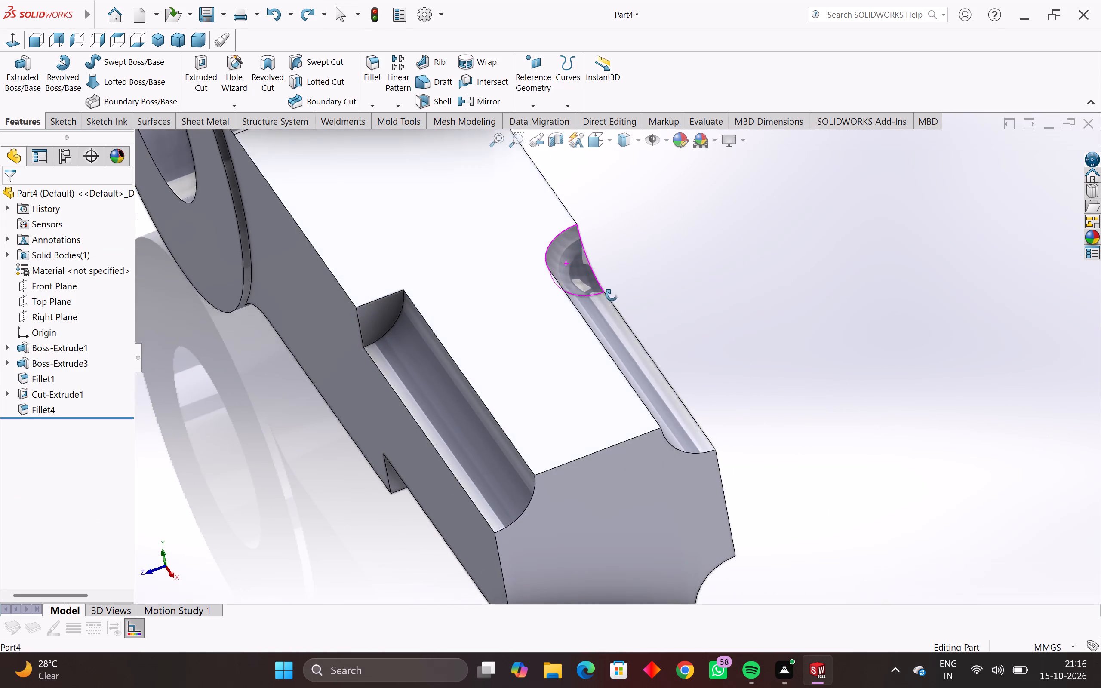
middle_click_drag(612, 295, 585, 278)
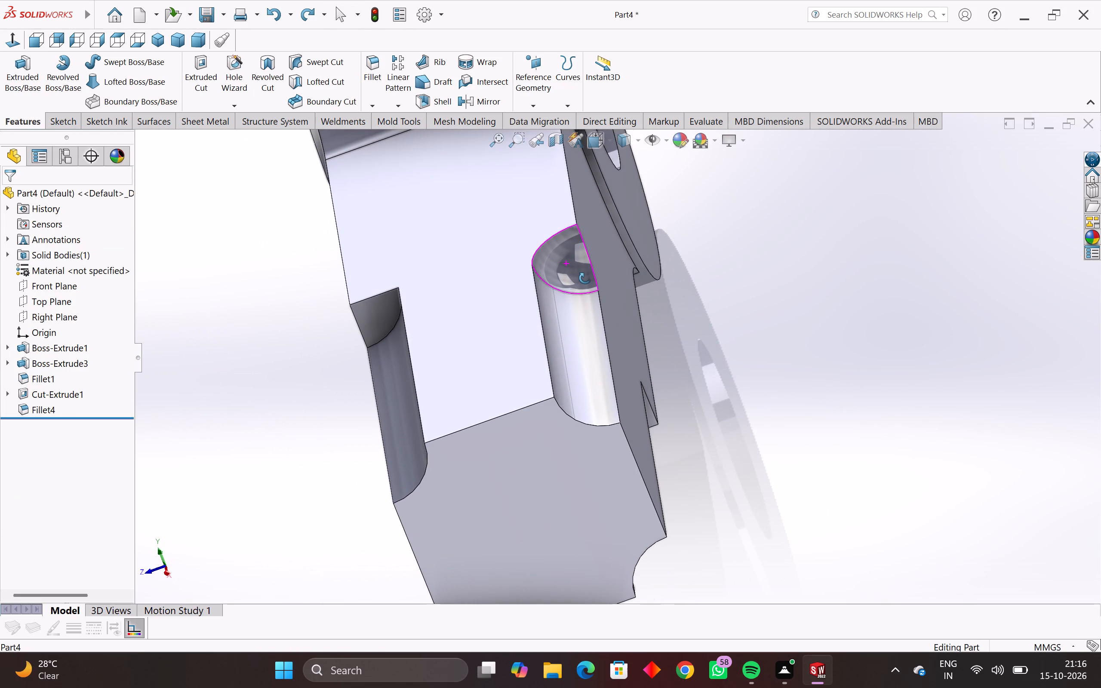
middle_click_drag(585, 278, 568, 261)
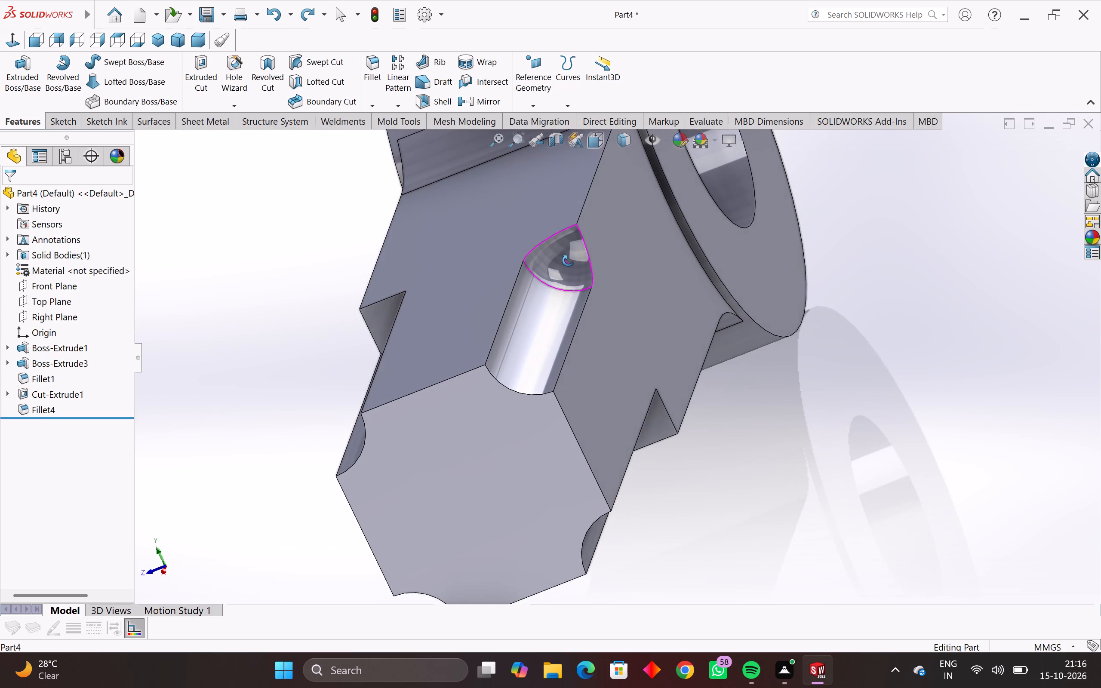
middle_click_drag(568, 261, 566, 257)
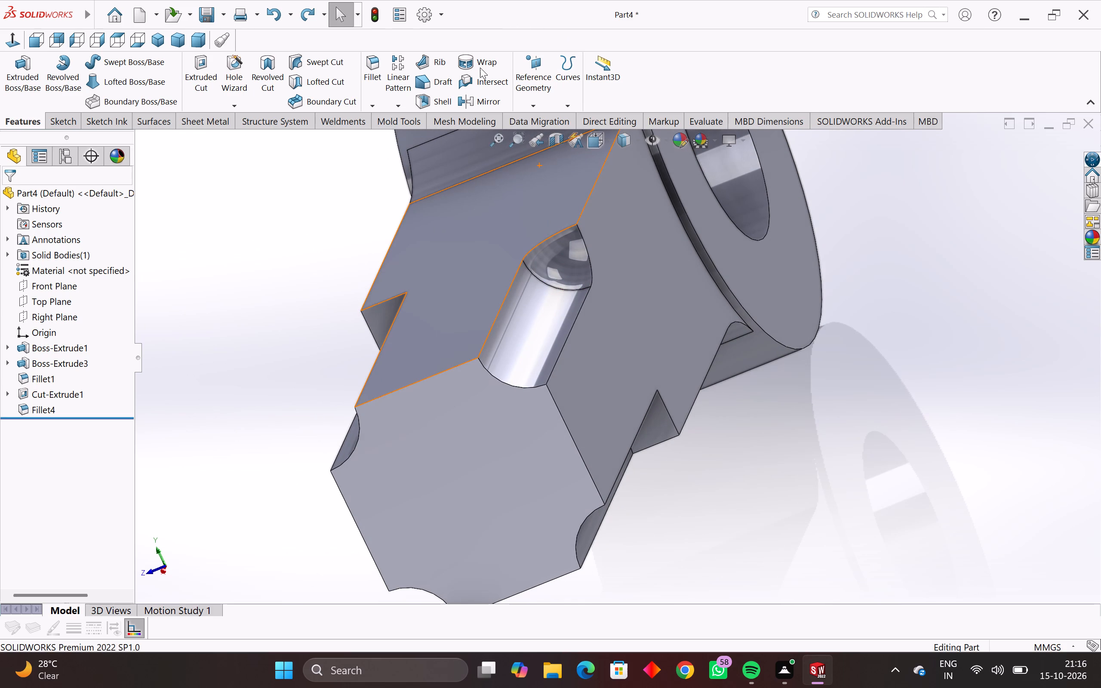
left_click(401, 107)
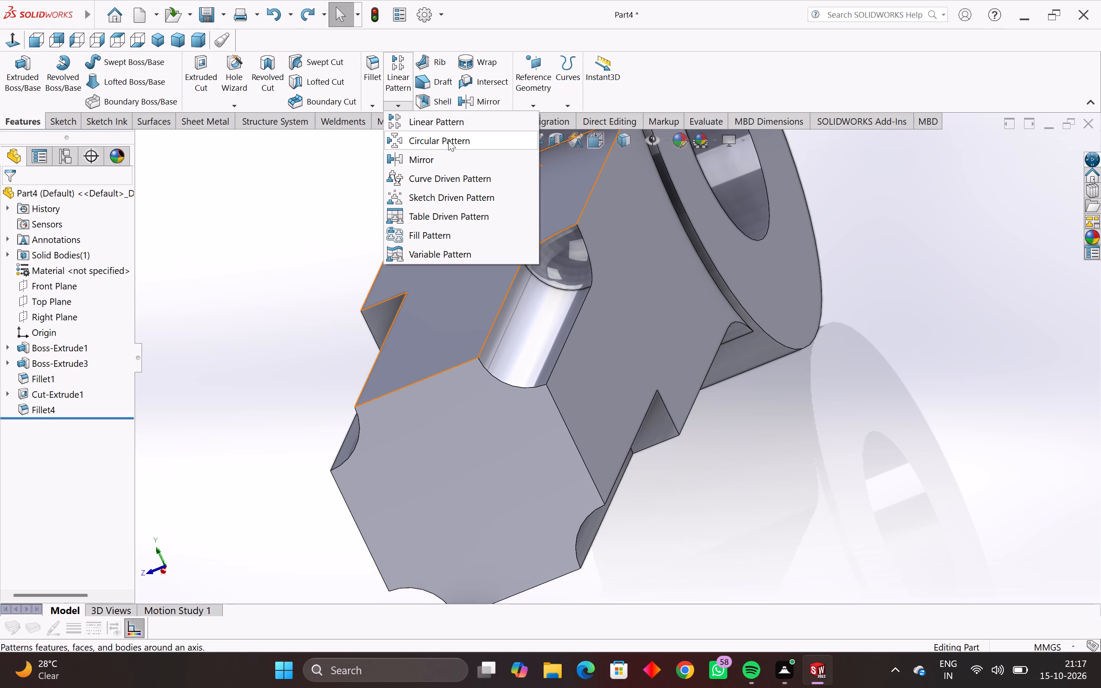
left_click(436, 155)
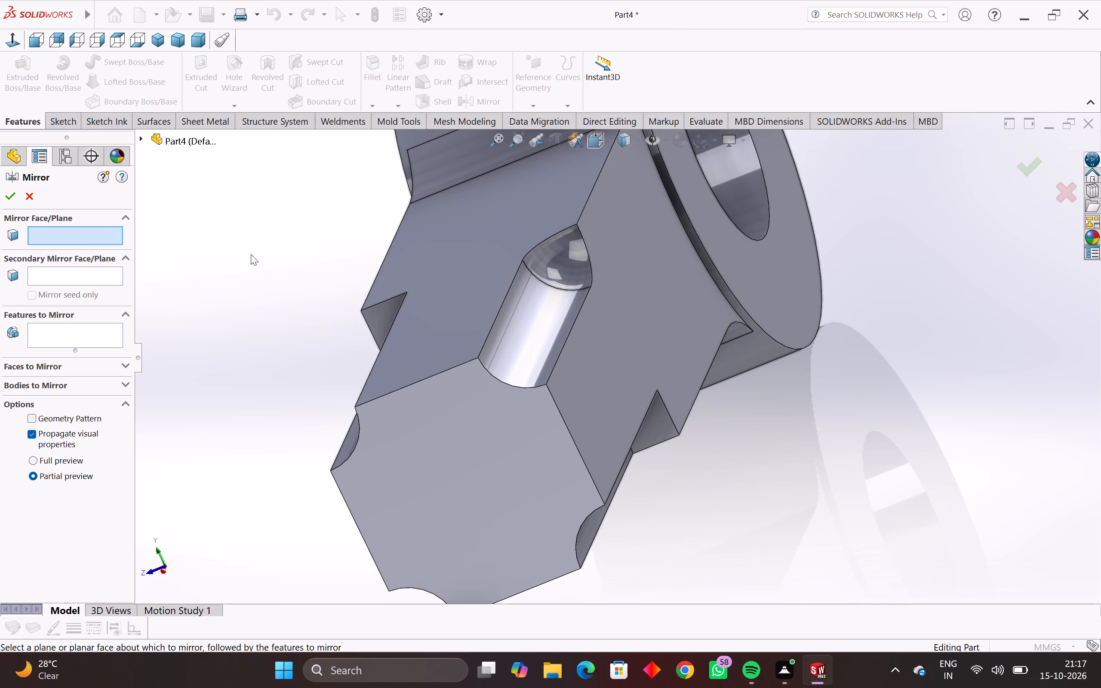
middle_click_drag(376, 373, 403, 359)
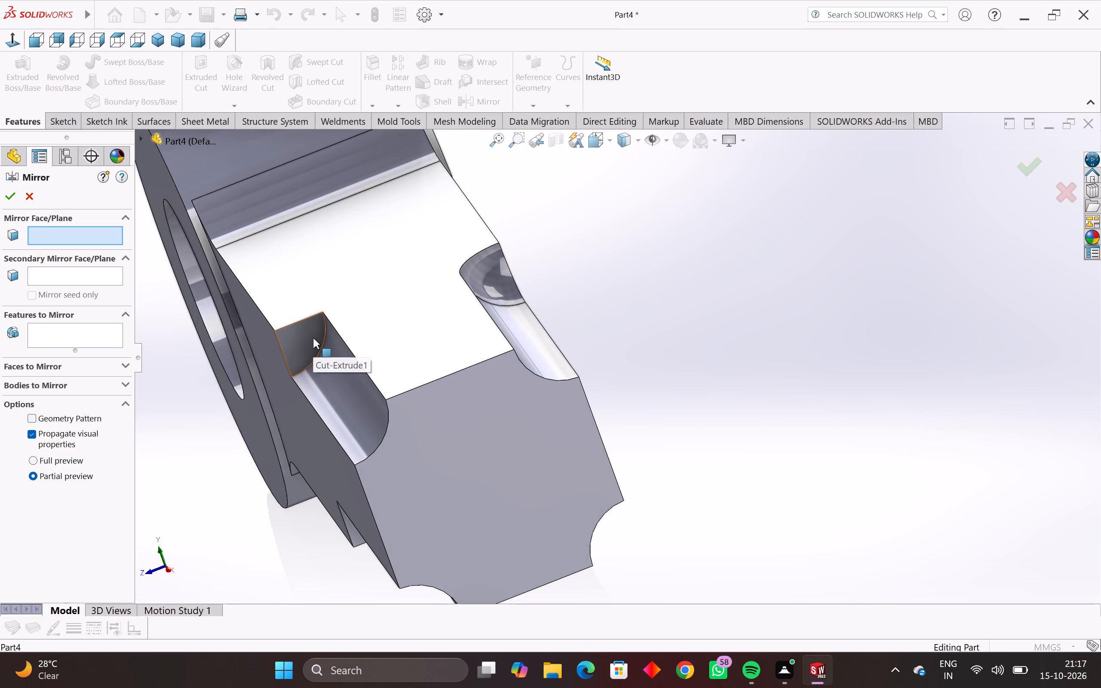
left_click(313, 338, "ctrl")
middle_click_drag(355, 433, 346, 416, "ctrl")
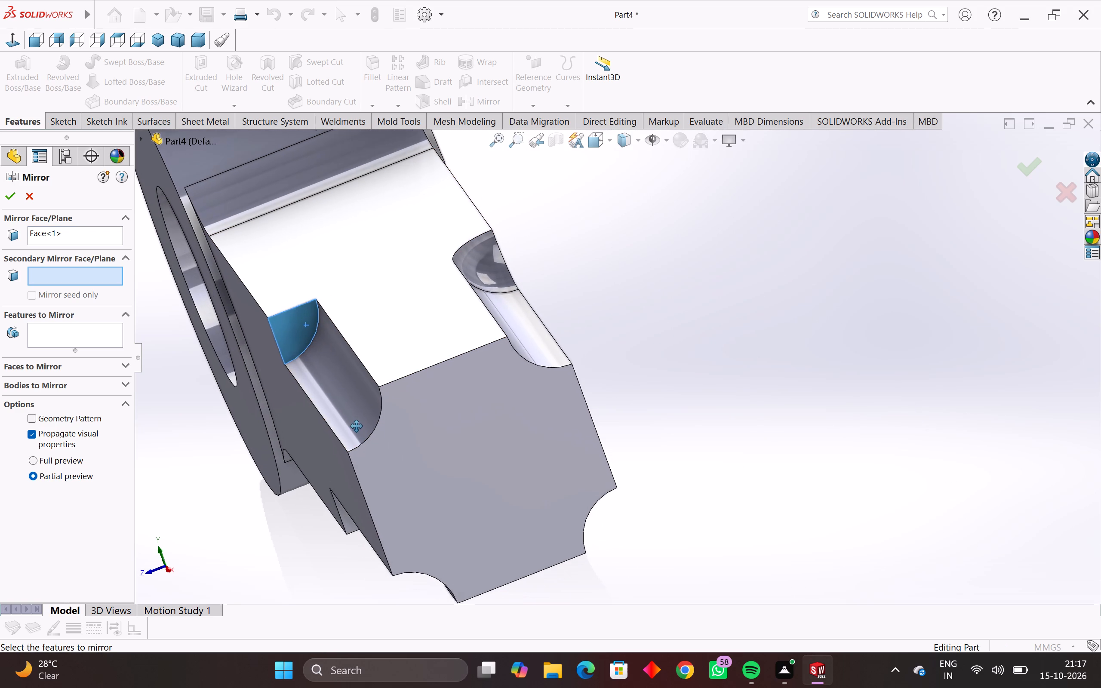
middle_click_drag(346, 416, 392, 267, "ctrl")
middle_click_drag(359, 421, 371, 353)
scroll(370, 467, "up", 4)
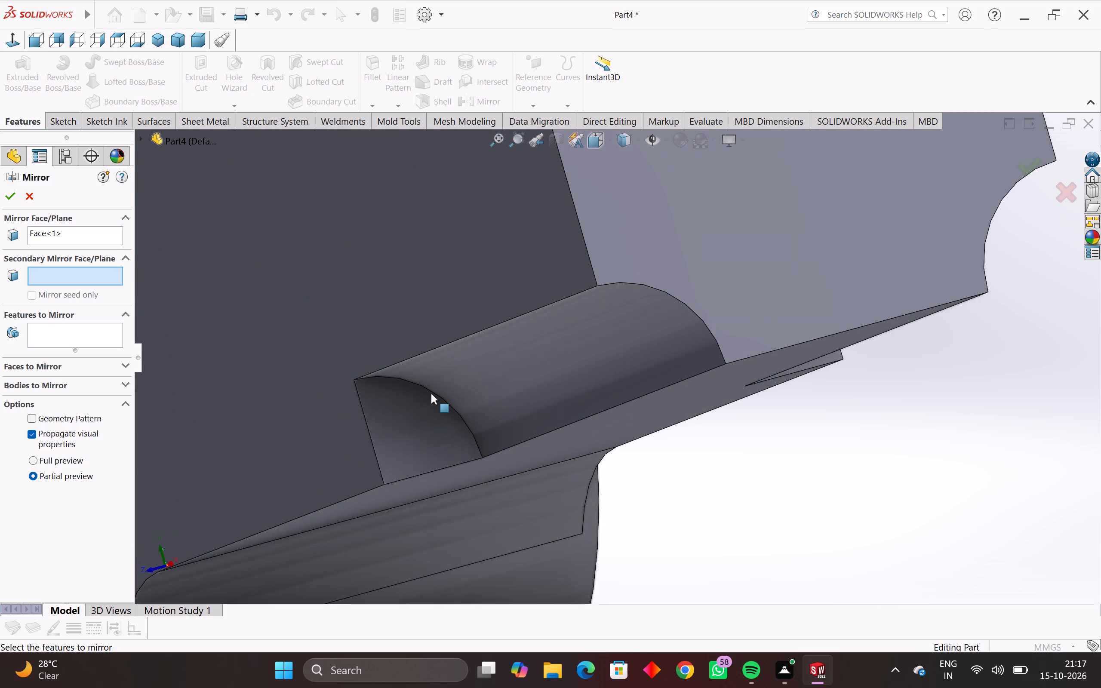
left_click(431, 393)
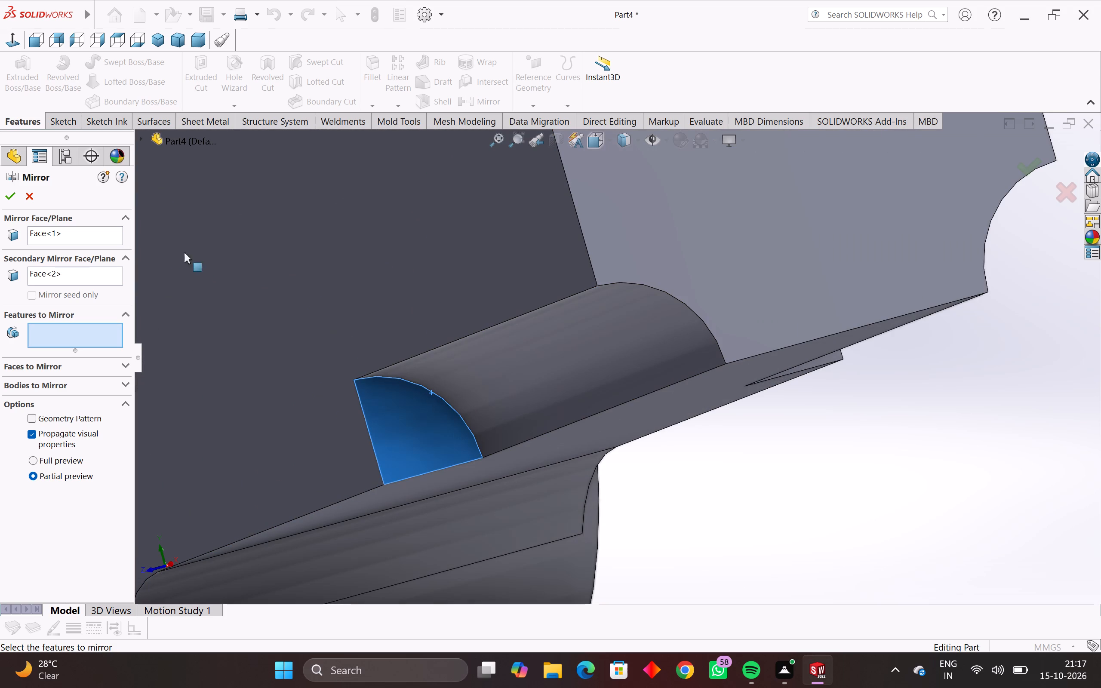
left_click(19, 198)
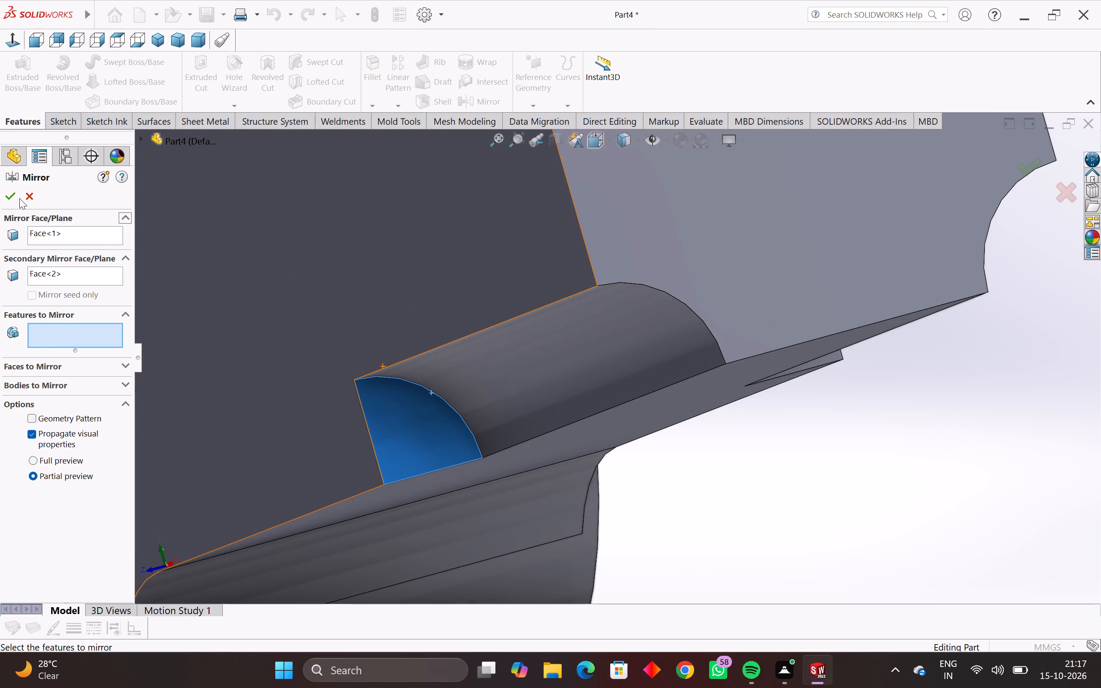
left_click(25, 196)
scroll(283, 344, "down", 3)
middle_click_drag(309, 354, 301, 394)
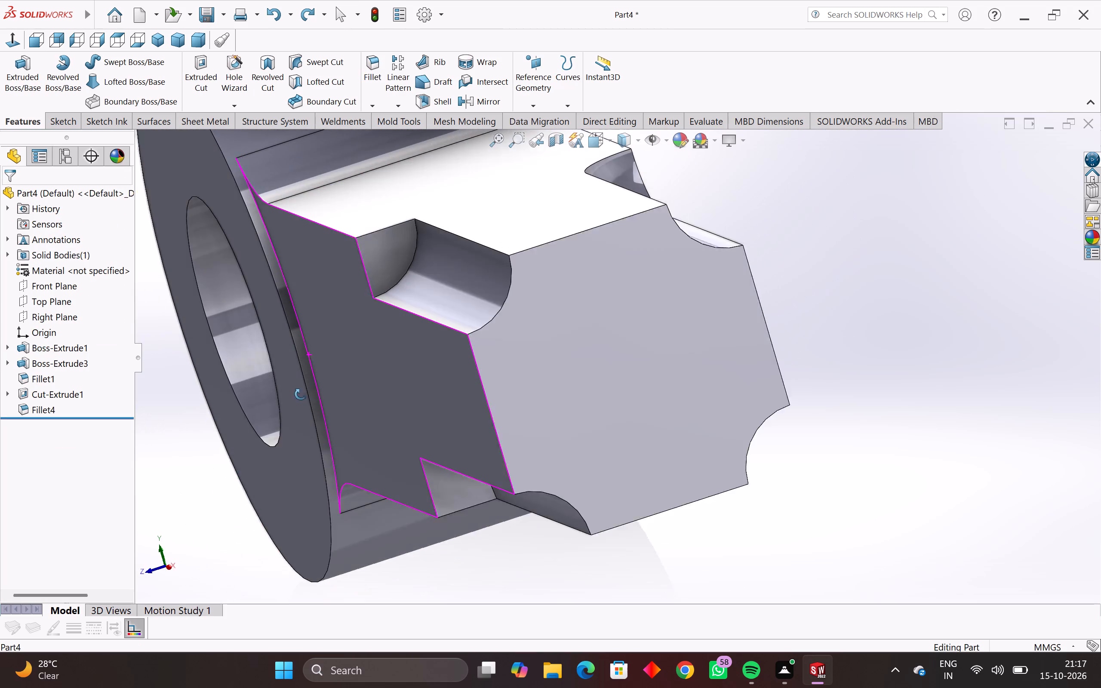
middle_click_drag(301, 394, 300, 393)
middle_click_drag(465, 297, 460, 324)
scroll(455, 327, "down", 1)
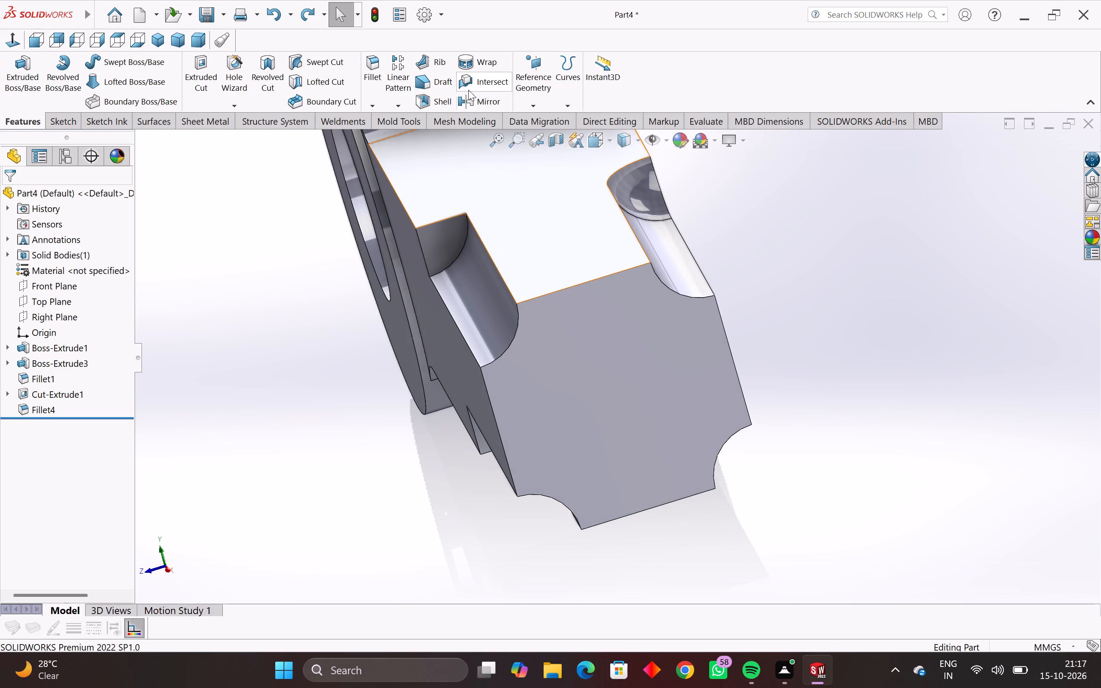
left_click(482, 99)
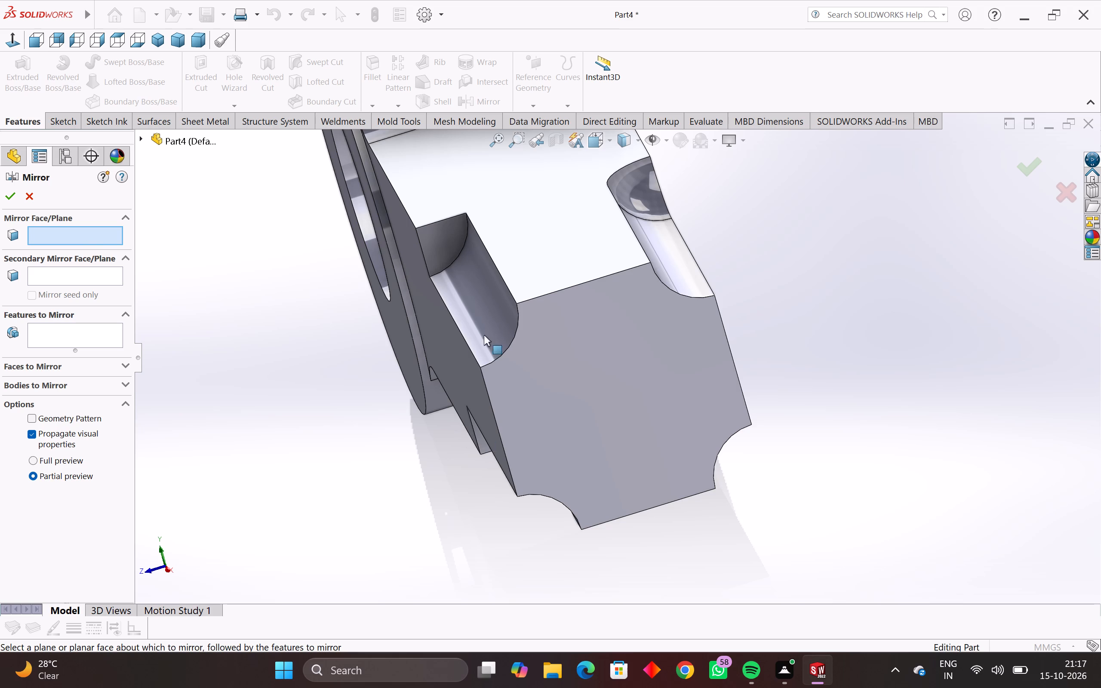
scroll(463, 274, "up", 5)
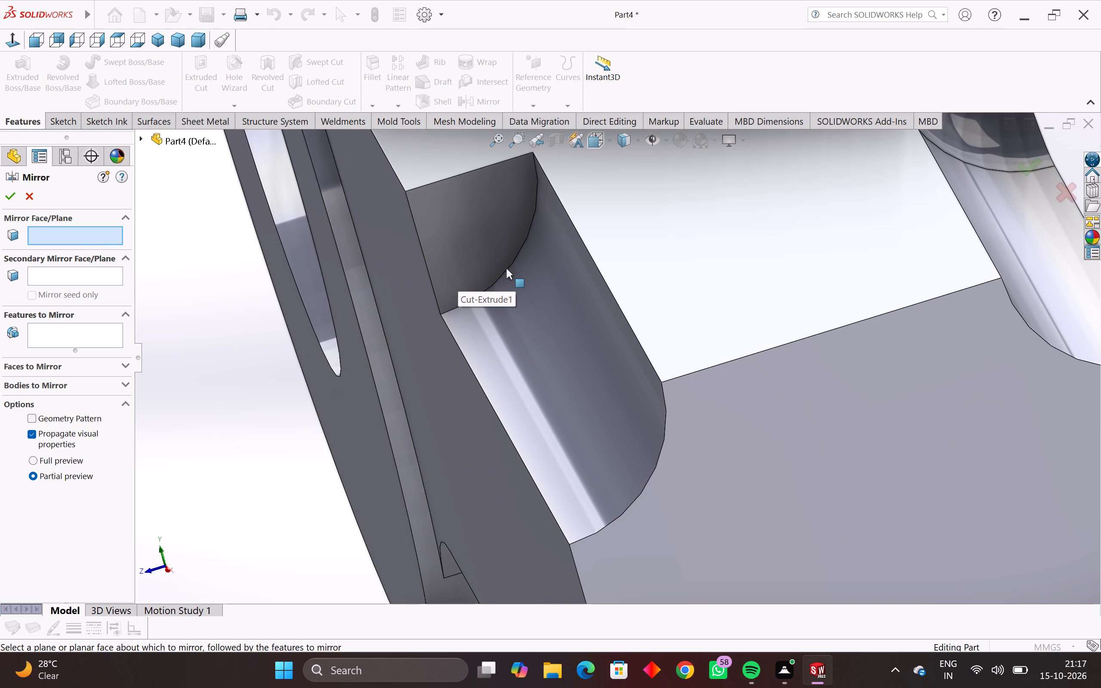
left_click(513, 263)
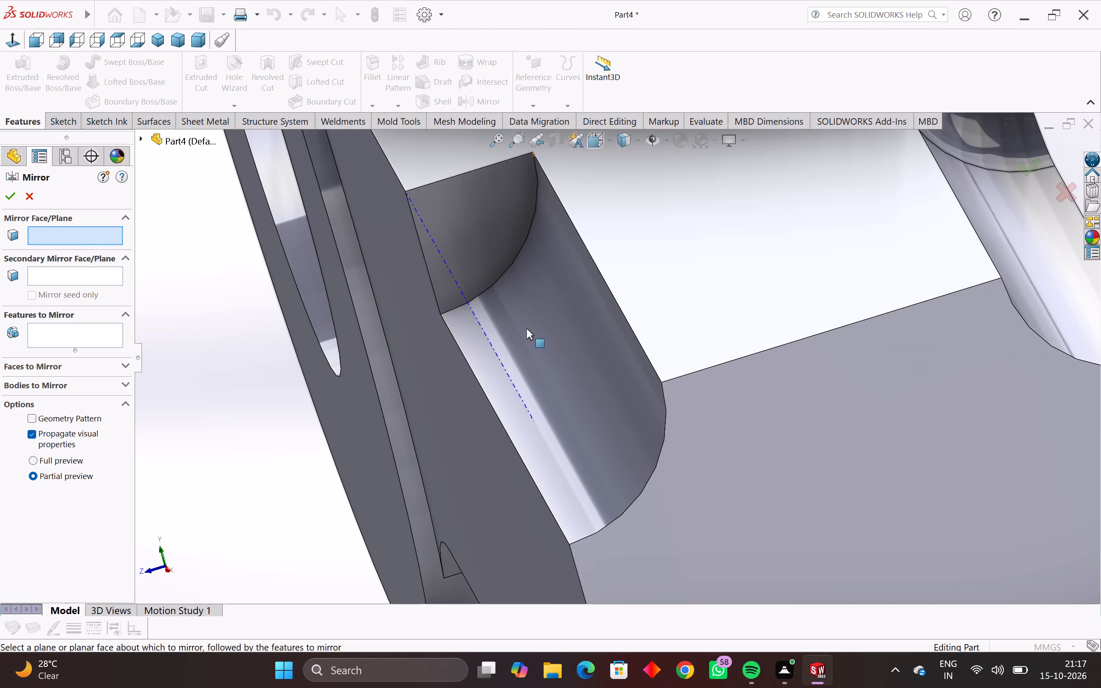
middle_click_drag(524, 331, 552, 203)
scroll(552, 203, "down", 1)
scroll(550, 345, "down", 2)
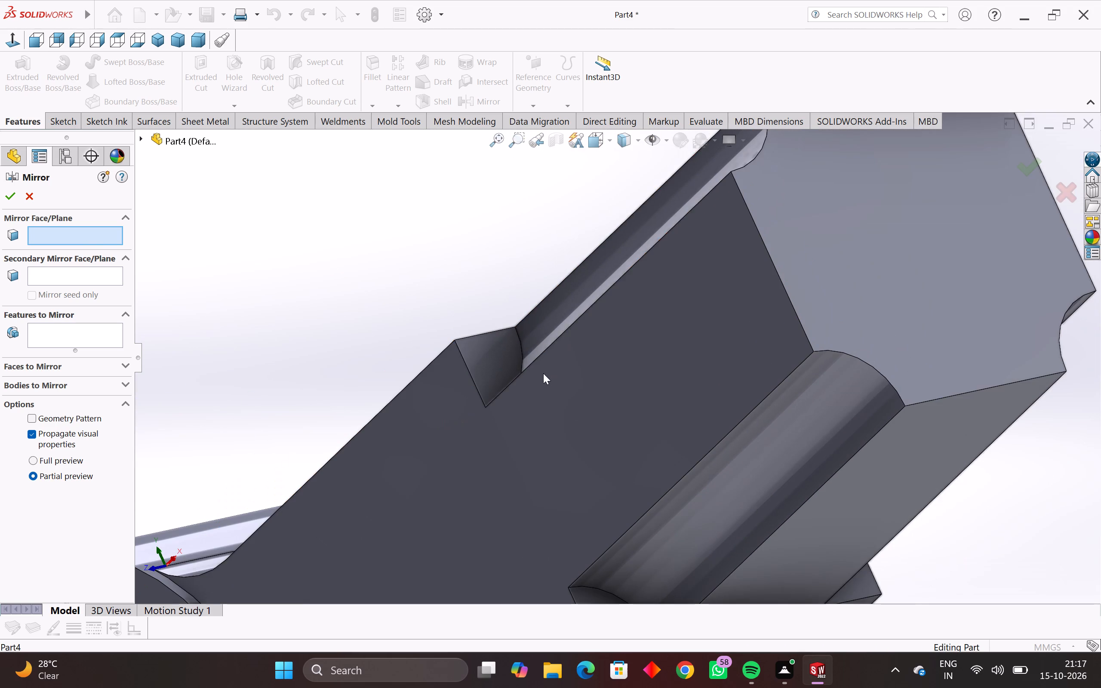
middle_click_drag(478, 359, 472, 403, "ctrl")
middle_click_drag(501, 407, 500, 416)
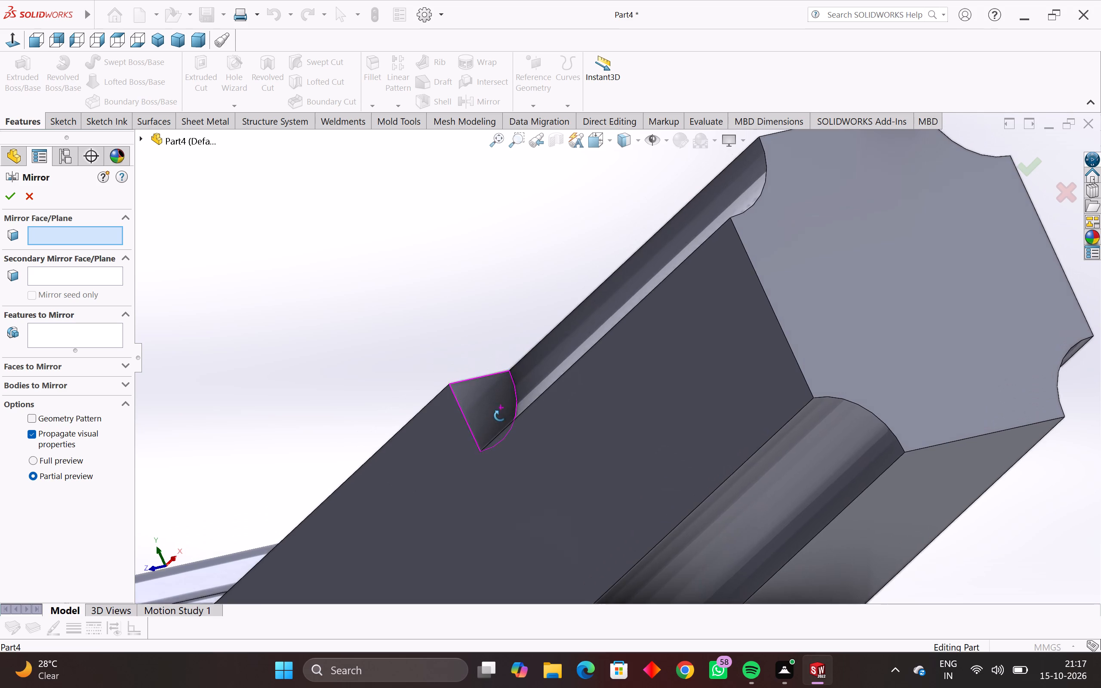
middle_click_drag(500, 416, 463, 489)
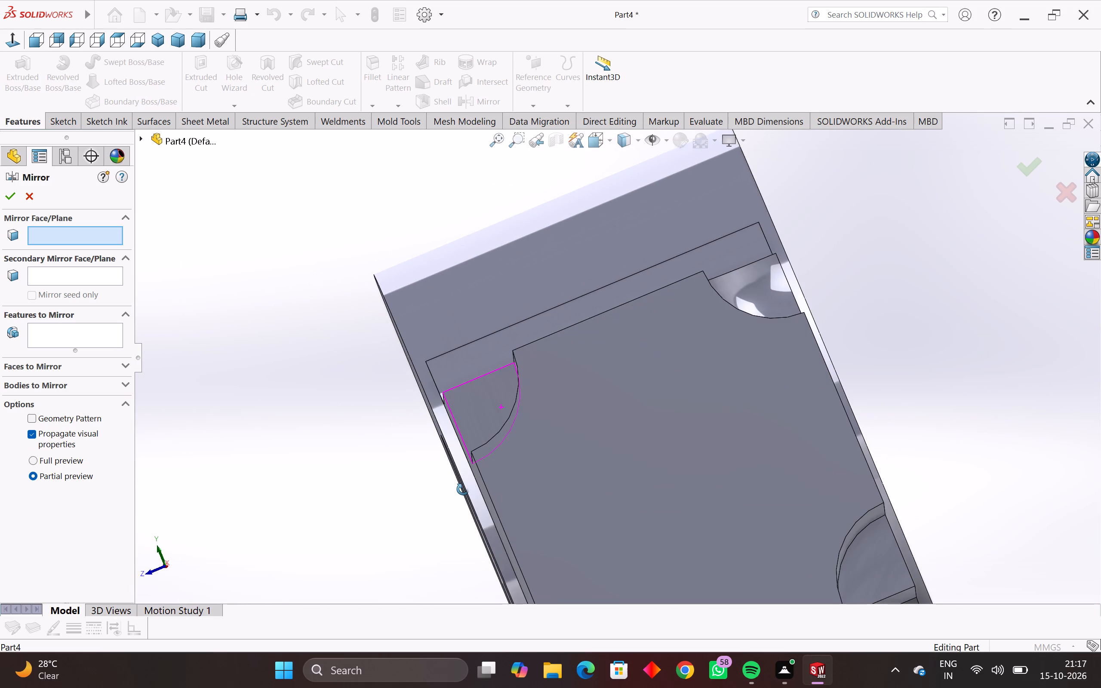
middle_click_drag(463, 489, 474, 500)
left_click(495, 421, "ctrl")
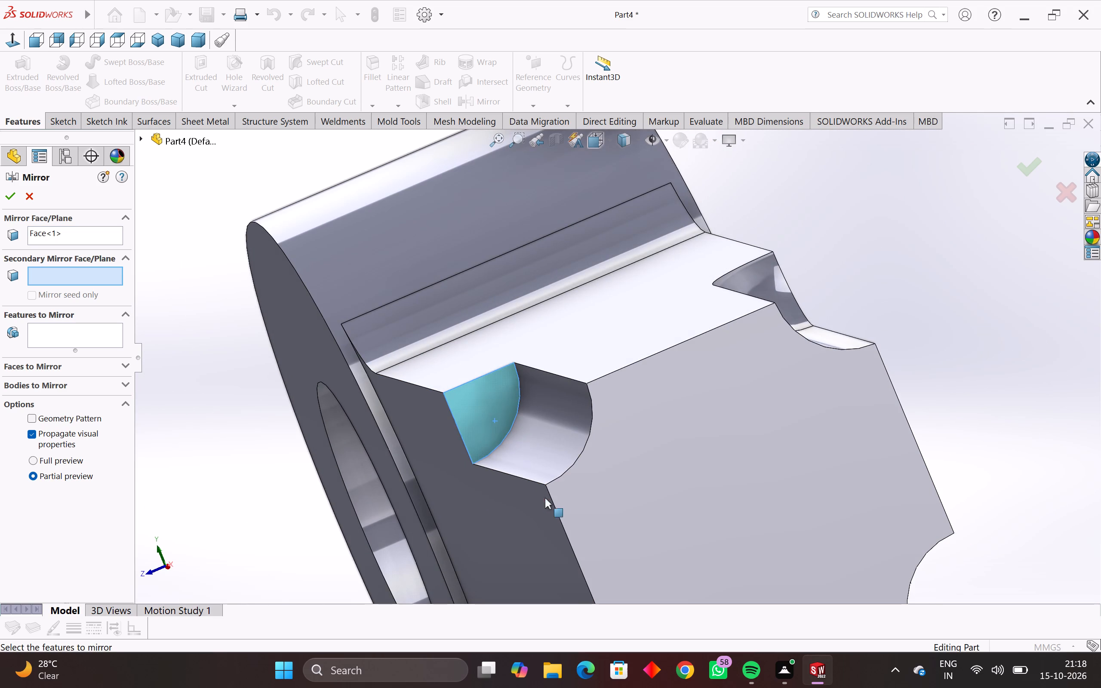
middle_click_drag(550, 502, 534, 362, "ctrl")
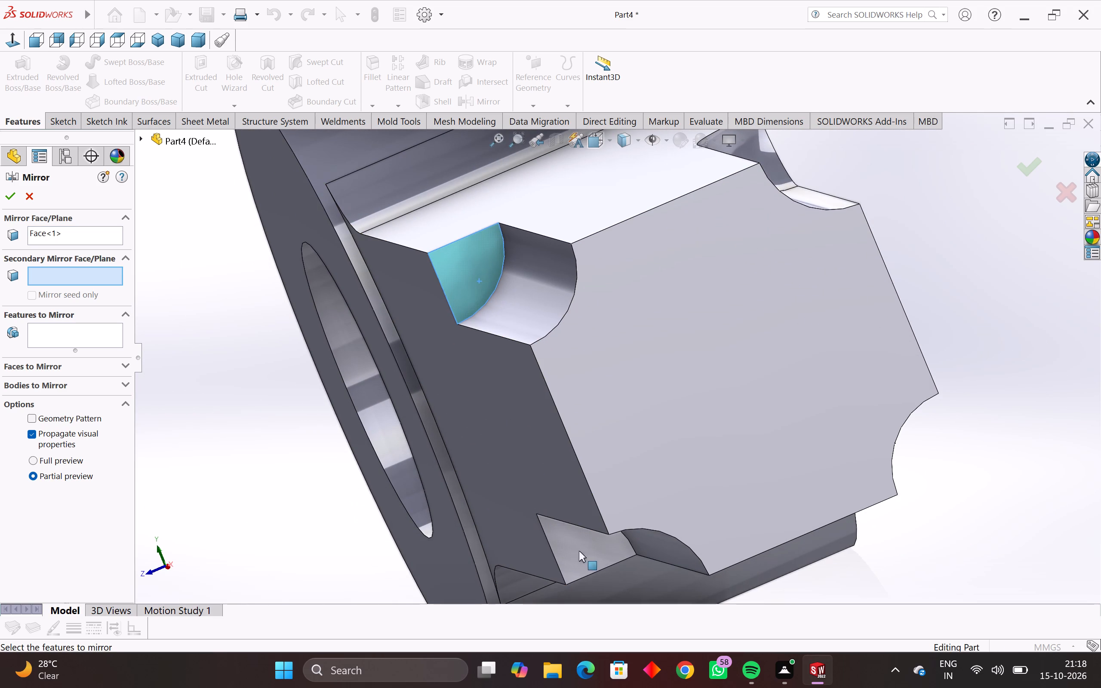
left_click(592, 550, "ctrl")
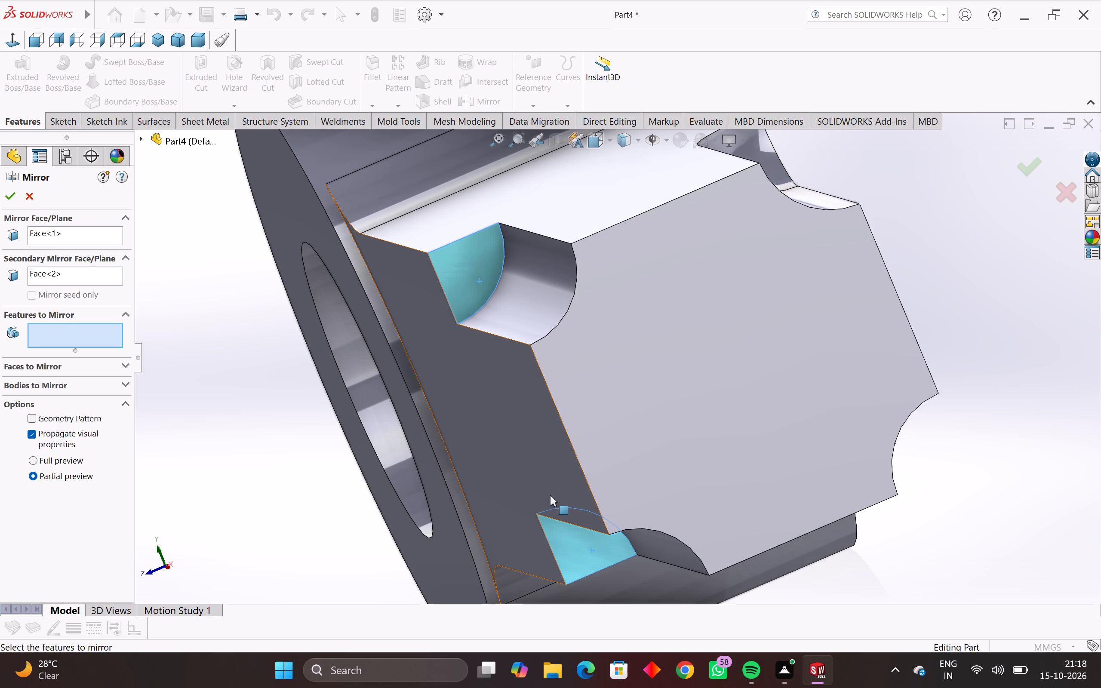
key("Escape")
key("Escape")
Fillet the curved inner-end edge of the other upper corner groove, still square-ended, with a symmetric 6 mm radius.
middle_click_drag(537, 428, 548, 472)
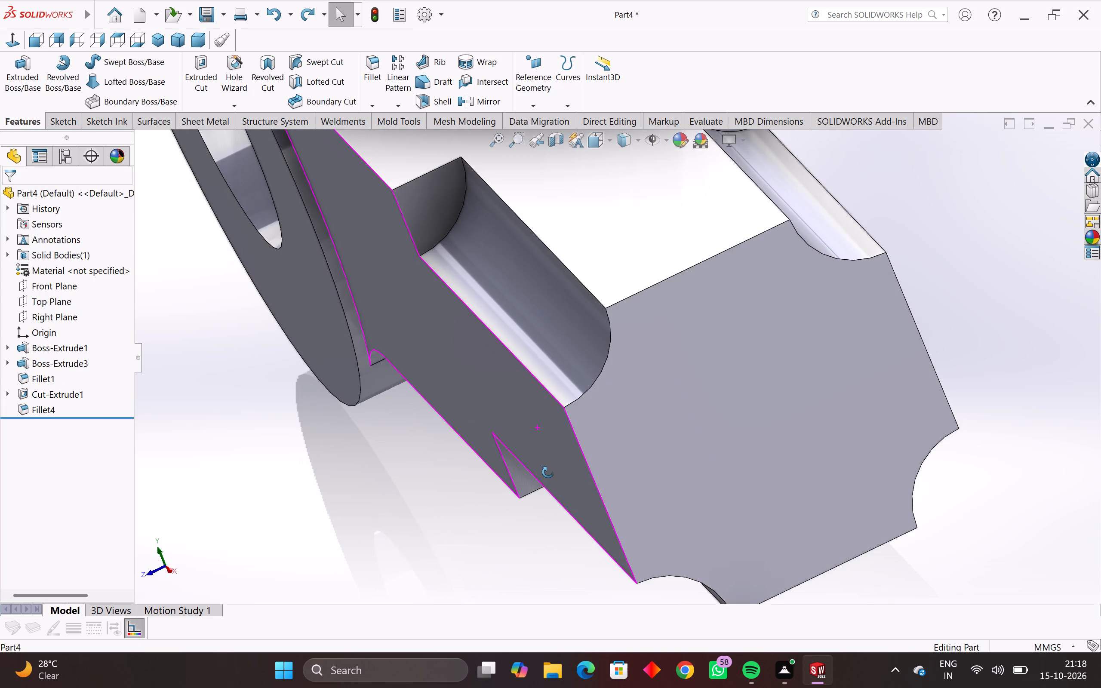
middle_click_drag(548, 472, 514, 428)
scroll(514, 428, "down", 3)
middle_click_drag(514, 428, 524, 442)
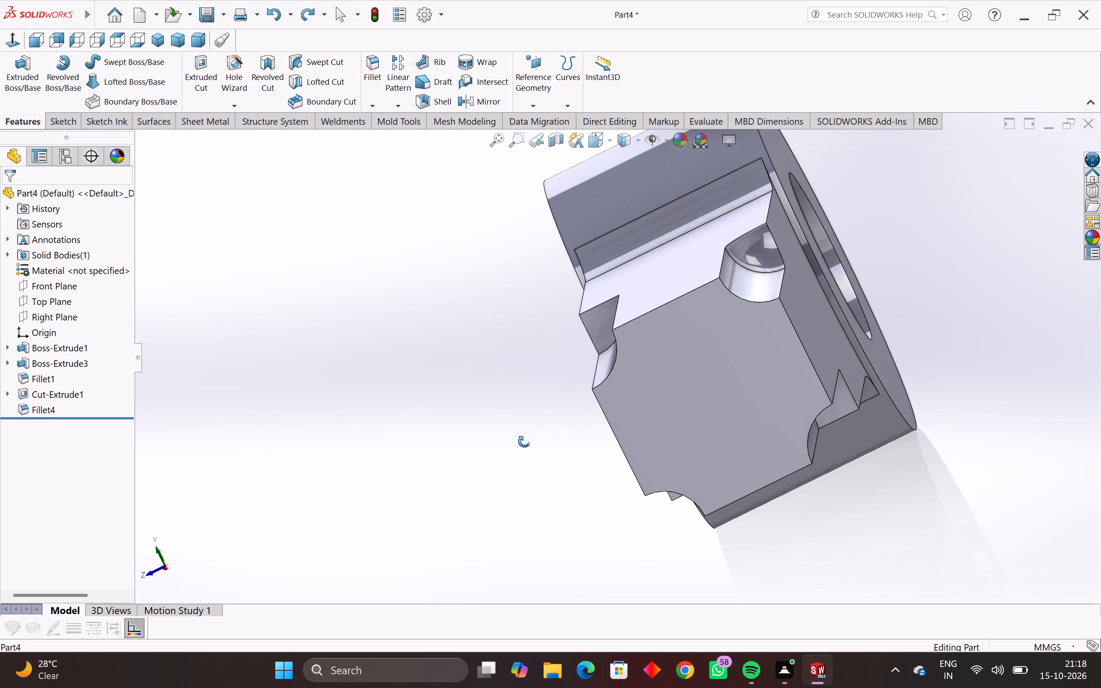
middle_click_drag(524, 442, 538, 451)
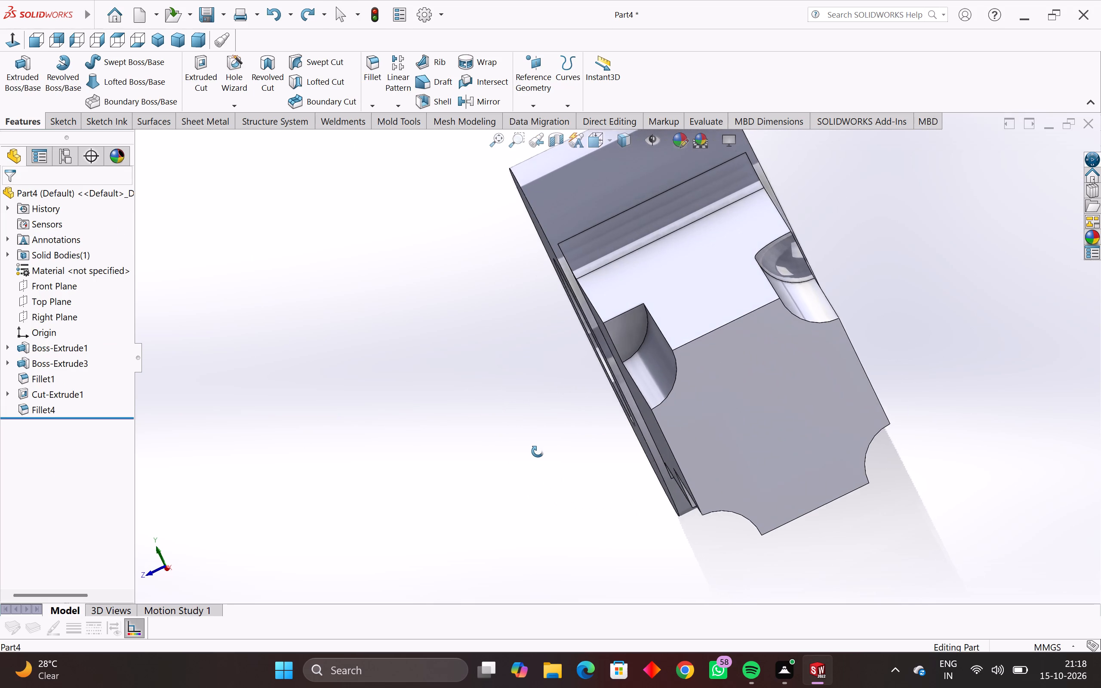
middle_click_drag(538, 451, 543, 451)
scroll(594, 410, "up", 1)
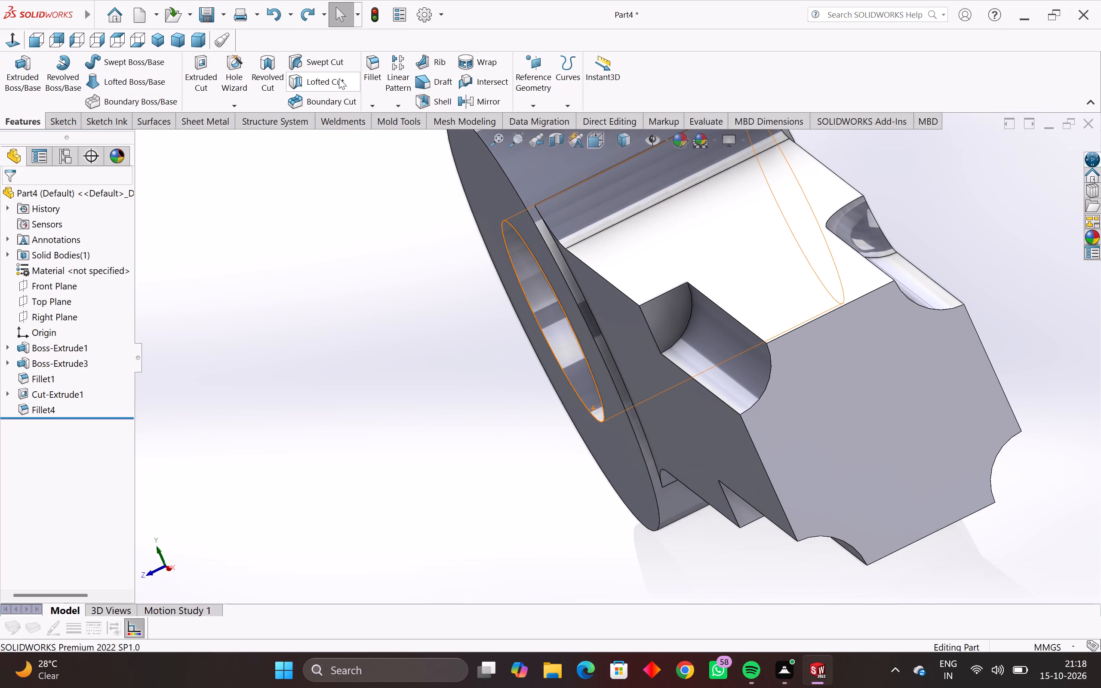
left_click(367, 67)
scroll(697, 353, "up", 7)
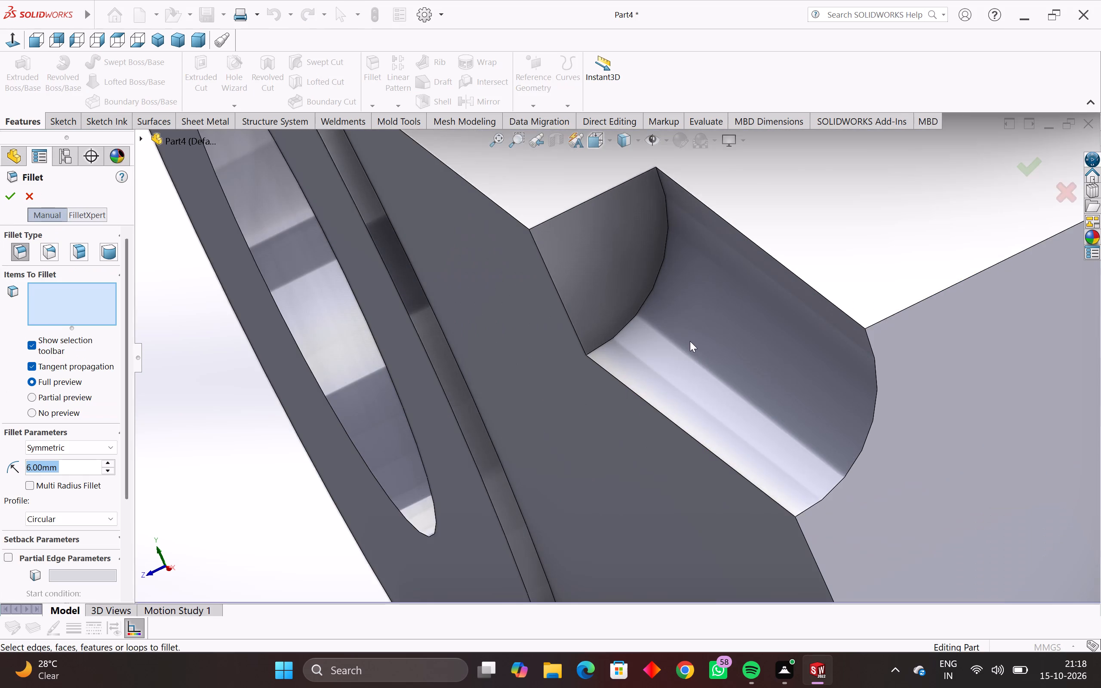
left_click(600, 258)
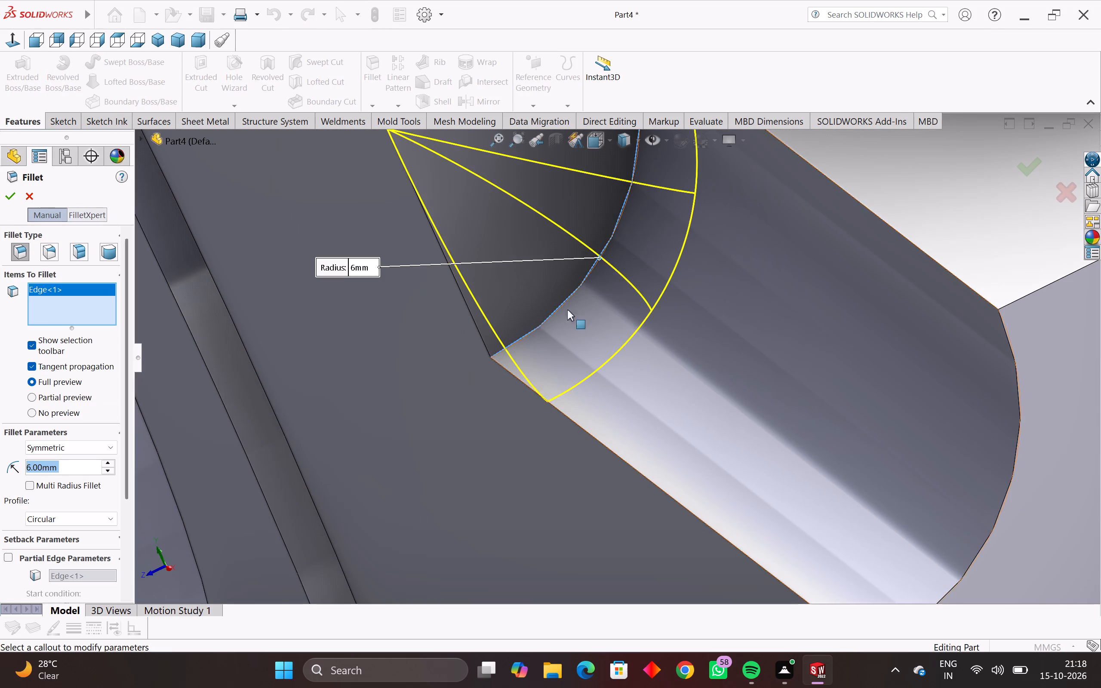
scroll(394, 373, "down", 4)
scroll(213, 308, "down", 2)
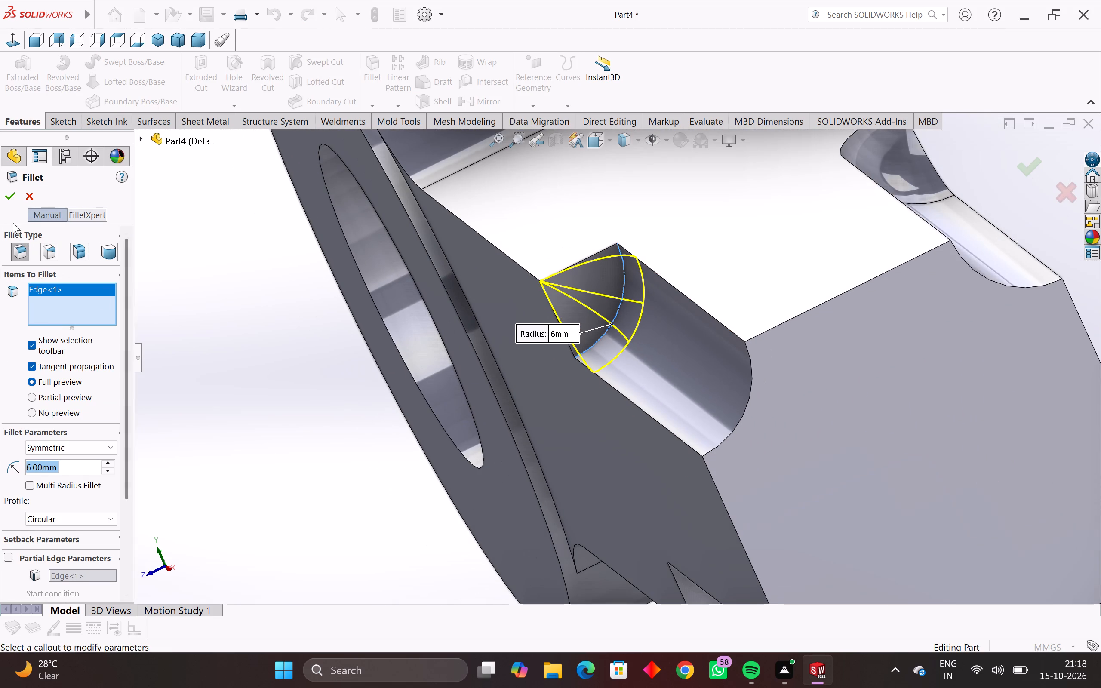
left_click(10, 201)
Fillet the curved inner-end edge of the rear lower corner groove, still square-ended, with a symmetric 6 mm radius.
scroll(520, 442, "down", 2)
middle_click_drag(557, 465, 531, 422)
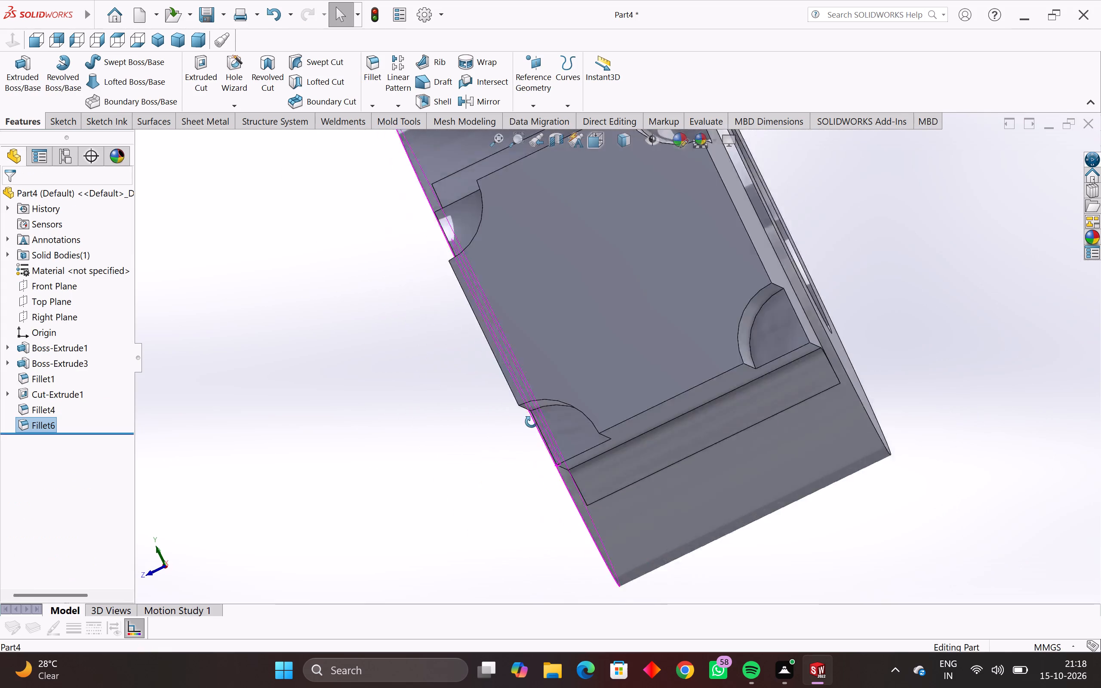
middle_click_drag(531, 422, 540, 413)
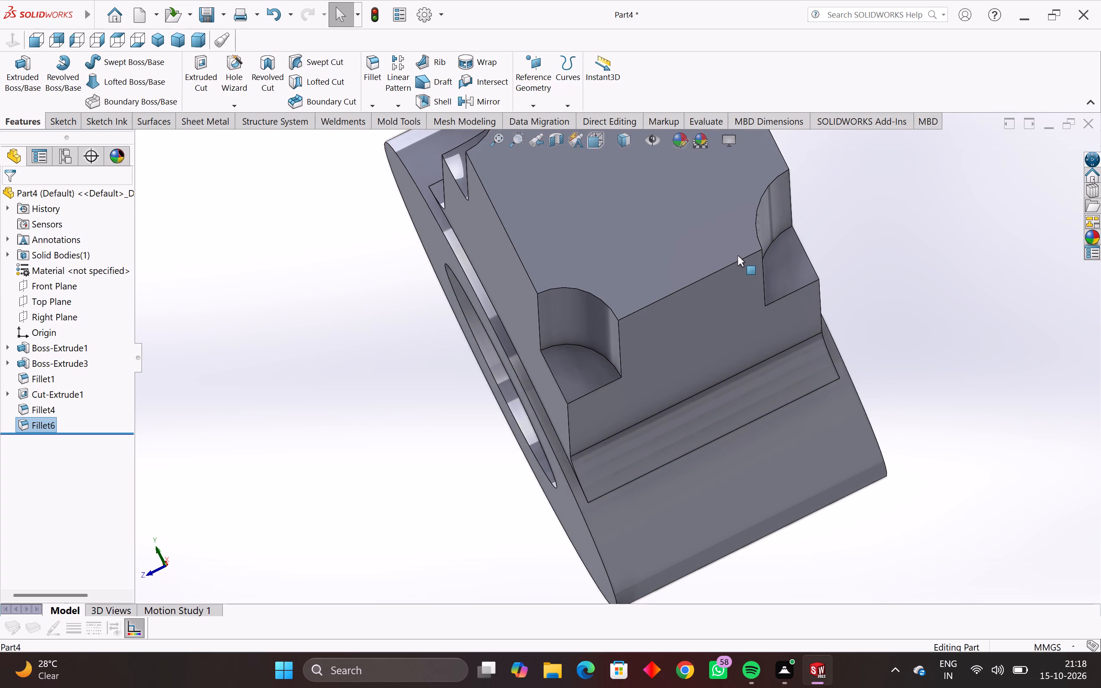
key("space")
scroll(778, 292, "up", 3)
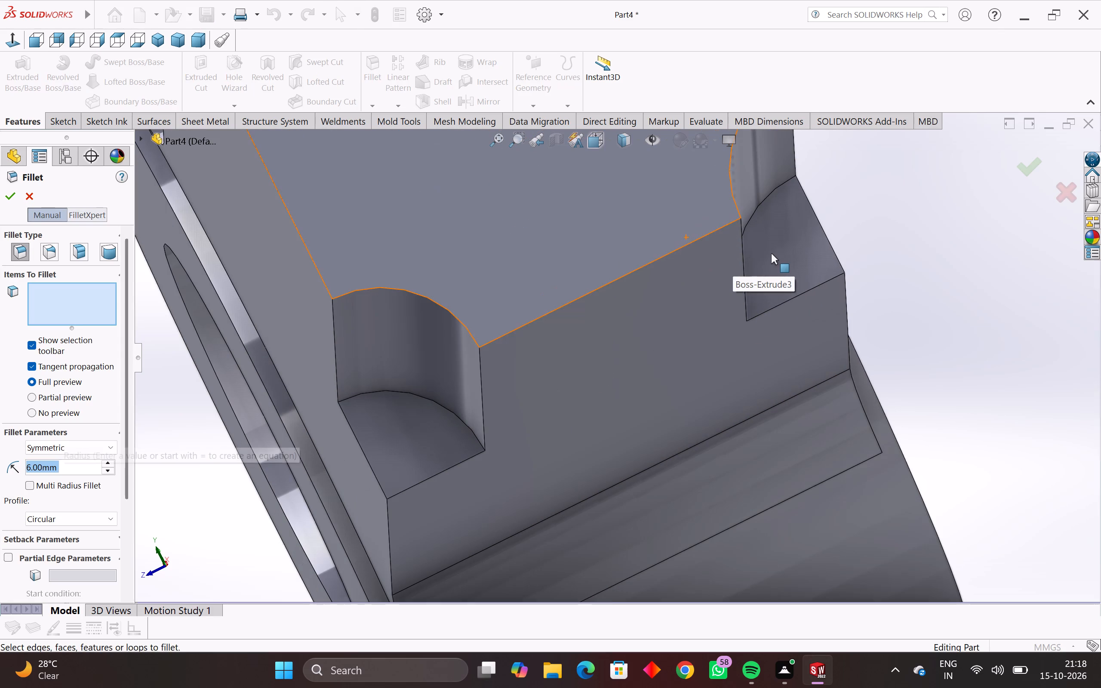
left_click(756, 211)
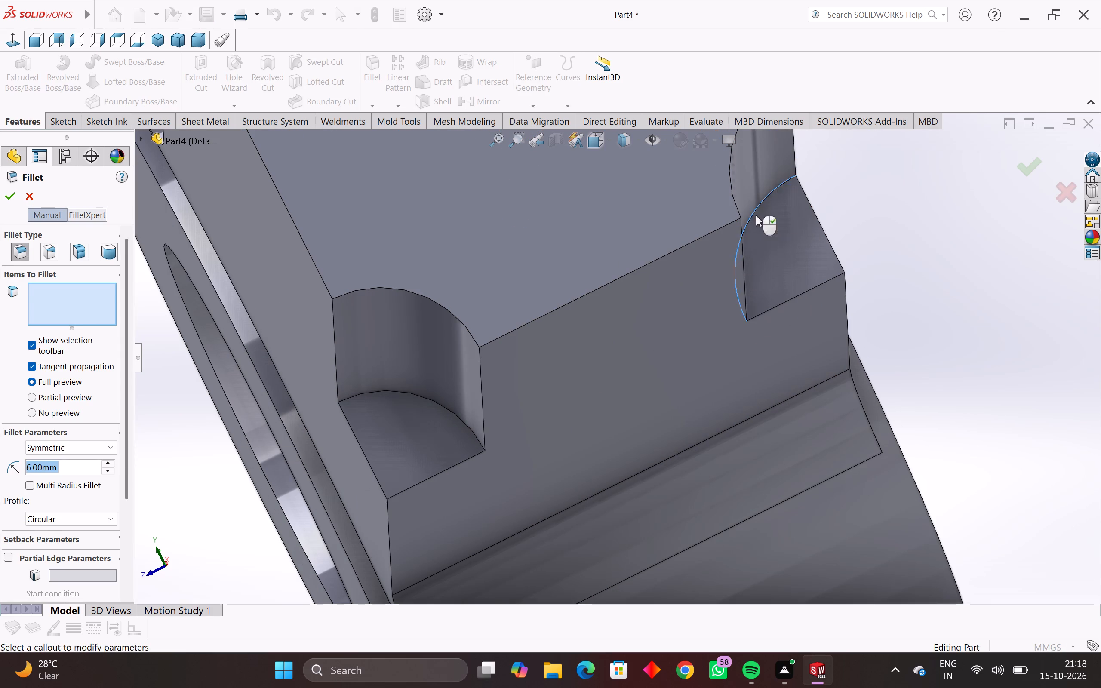
key("space")
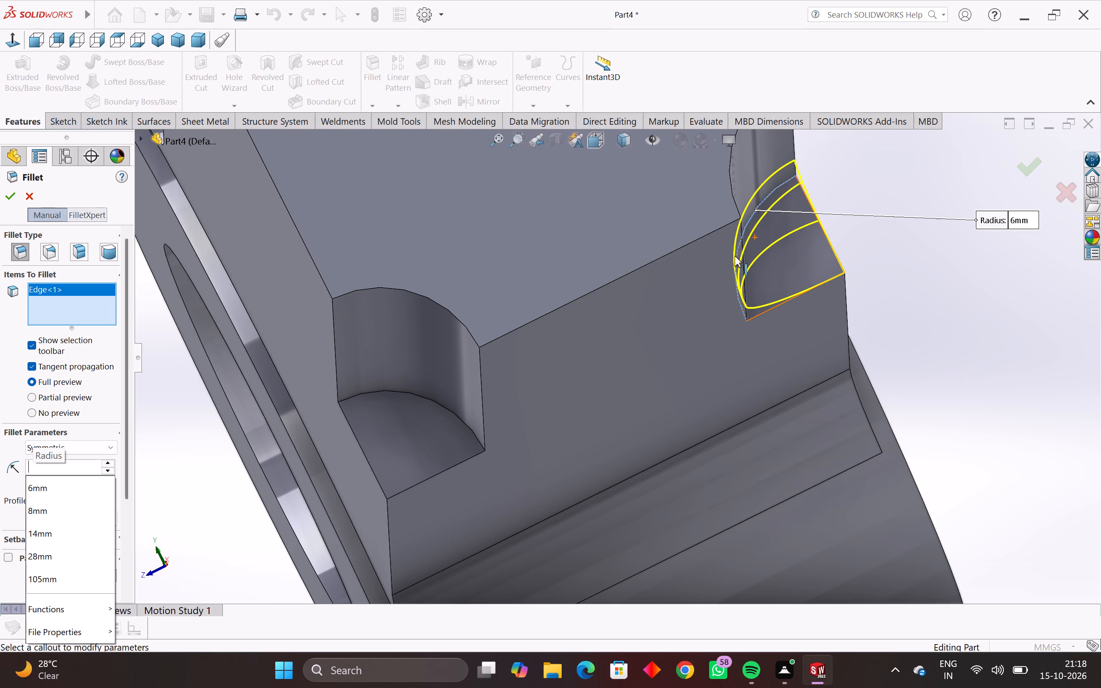
key("Return")
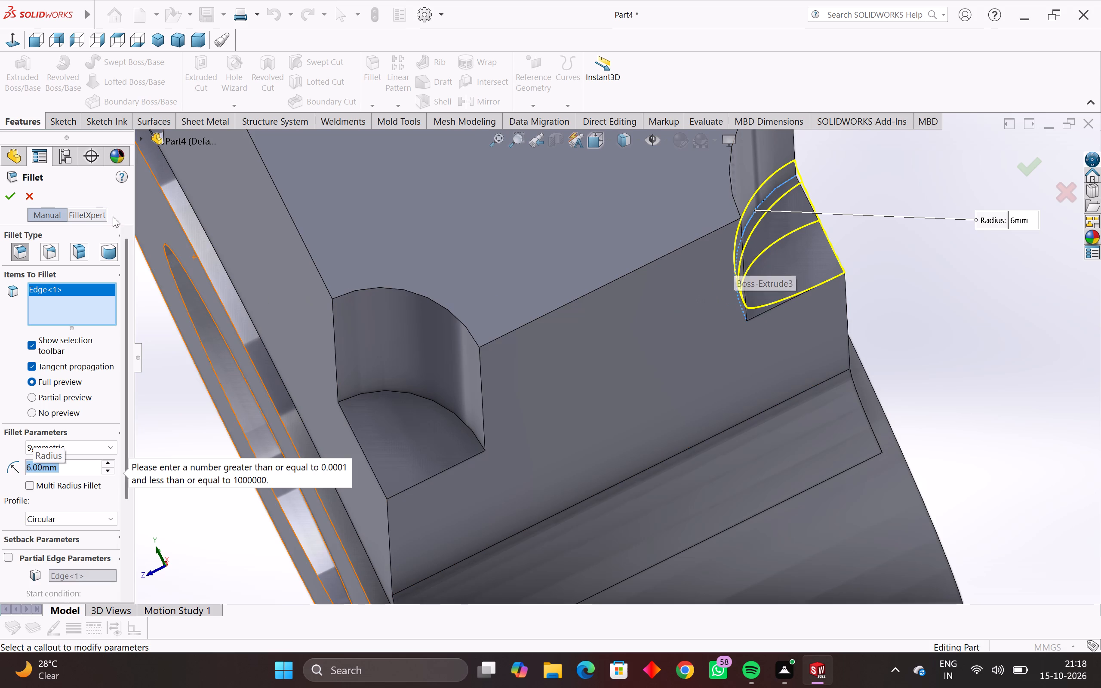
left_click(3, 198)
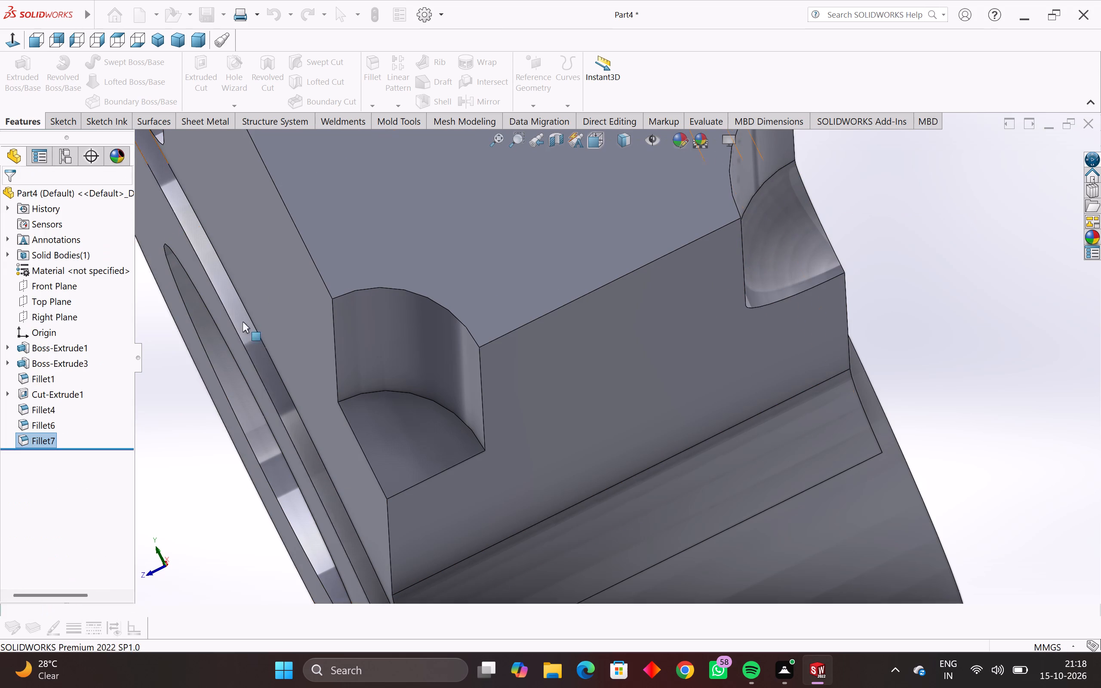
Fillet the curved inner-end edge of the last square-ended lower corner groove with a symmetric 6 mm radius.
key("space")
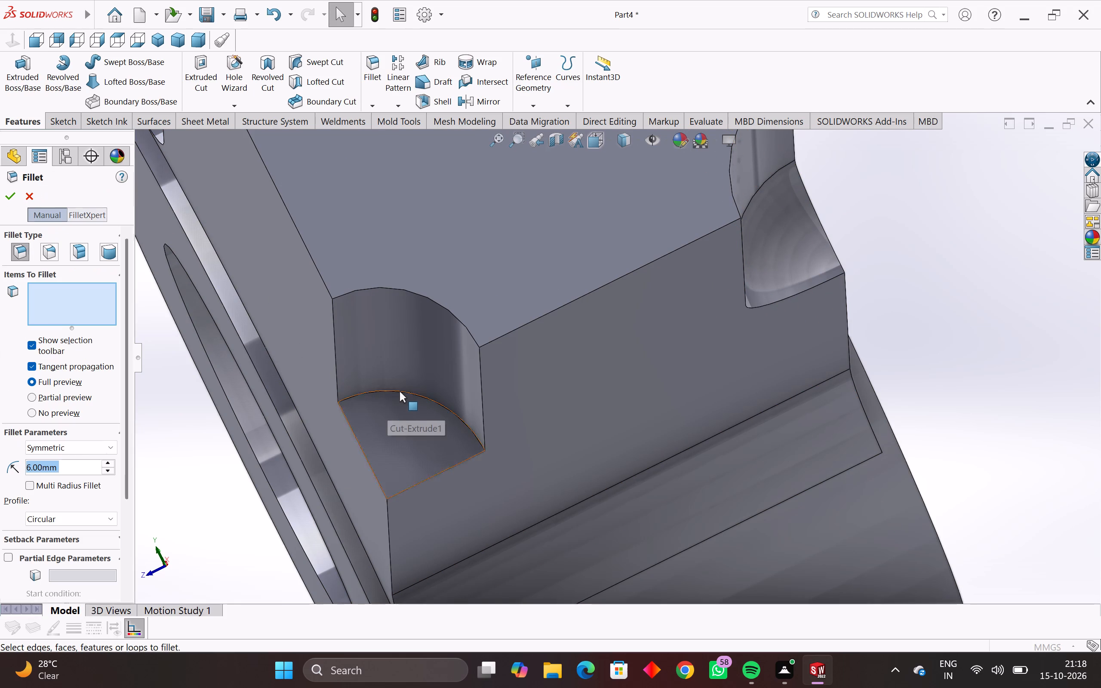
left_click(400, 391)
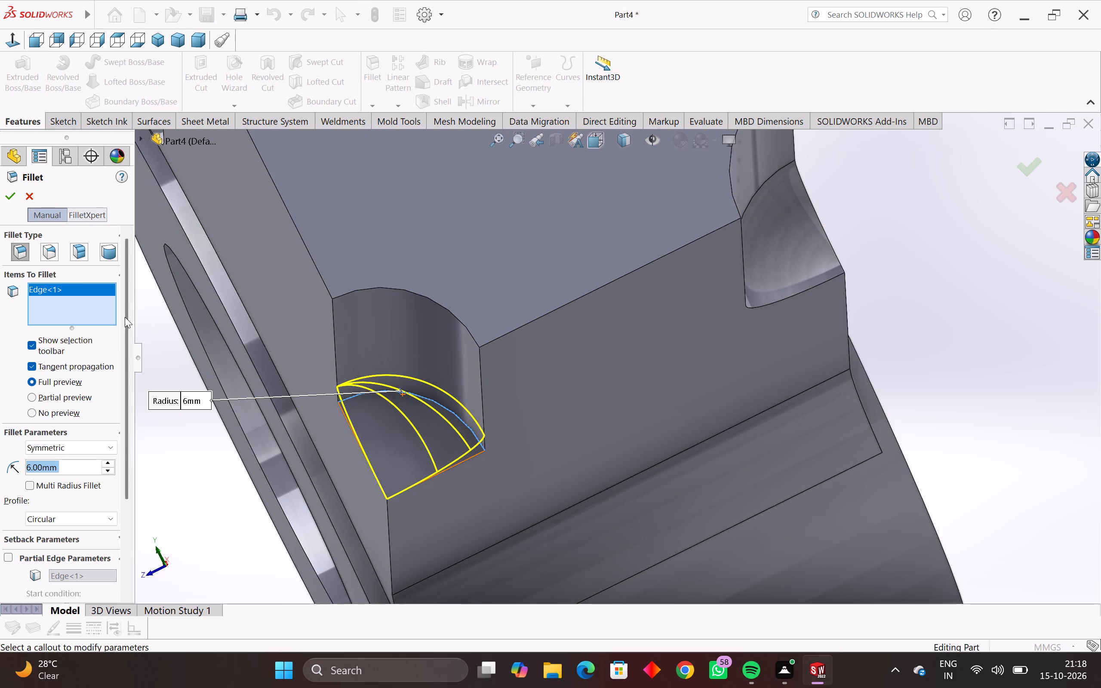
left_click(9, 203)
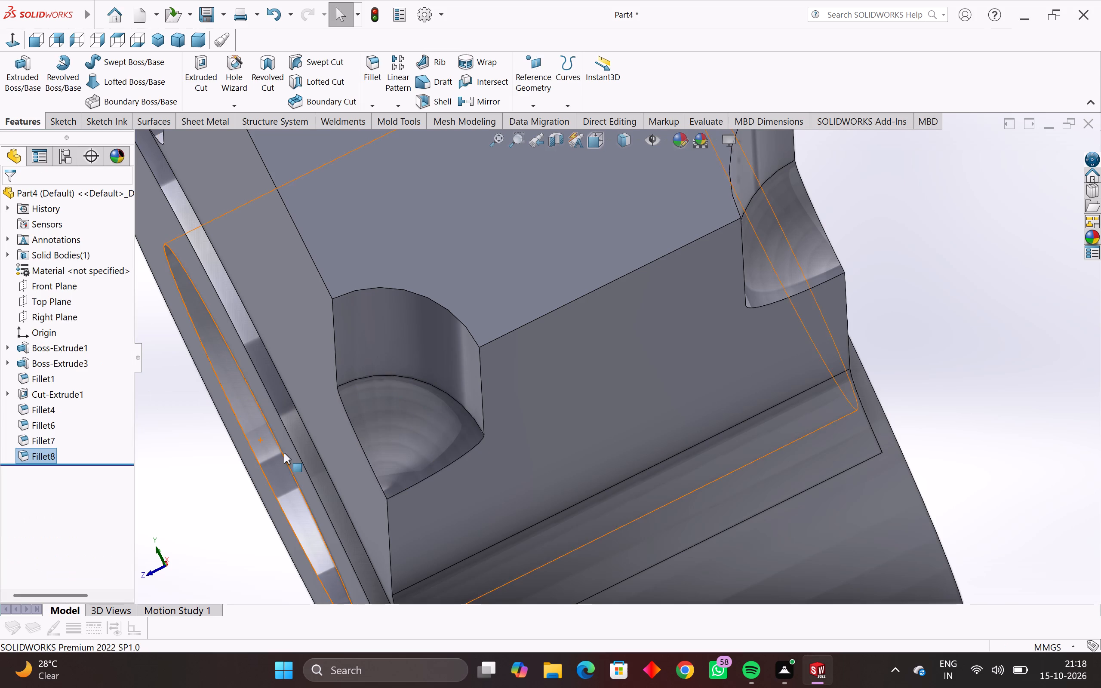
Start a new sketch on the flat end face of the grooved block, opposite the ring.
middle_click_drag(285, 453, 310, 500)
scroll(309, 500, "down", 5)
middle_click_drag(323, 491, 323, 489)
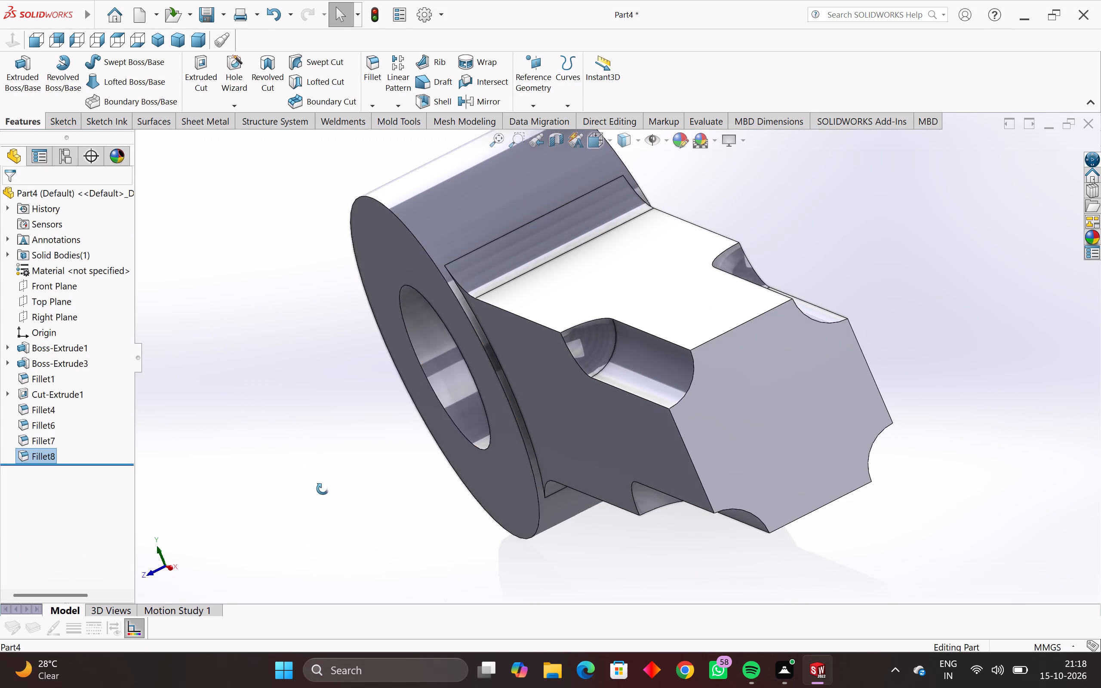
middle_click_drag(323, 489, 294, 528)
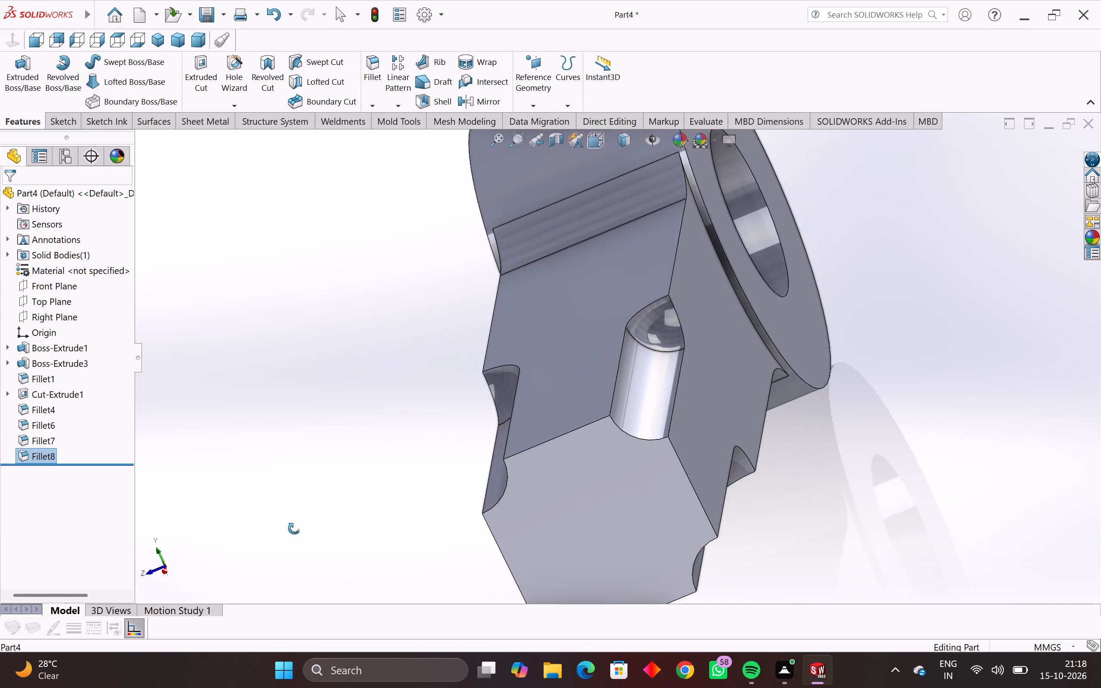
middle_click_drag(294, 528, 300, 519)
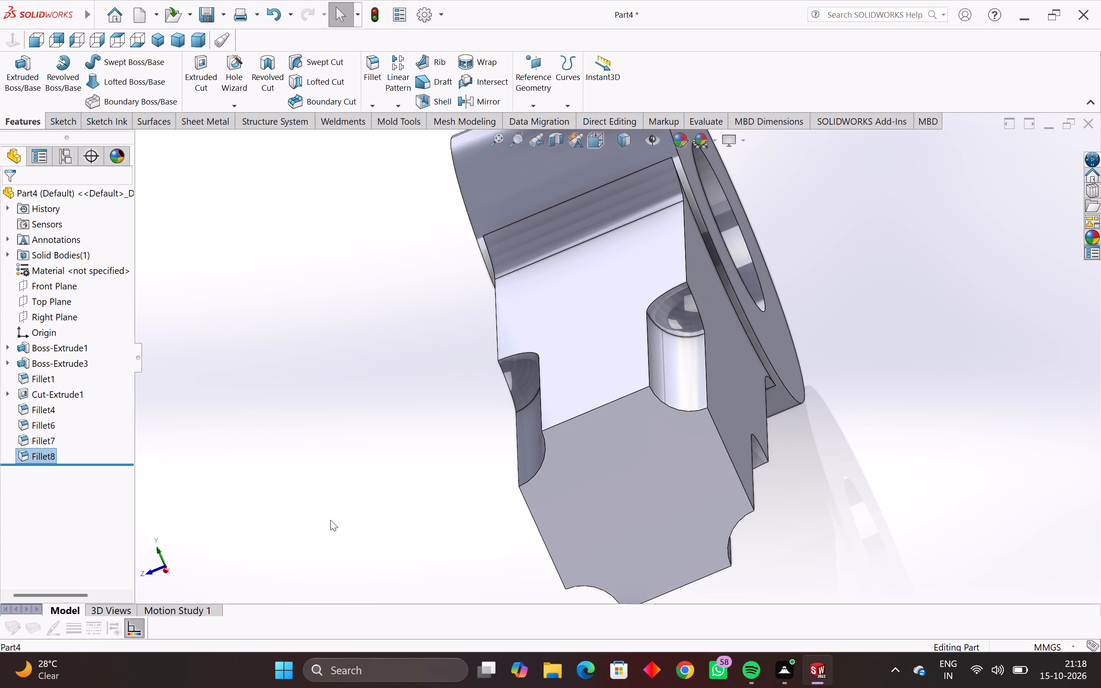
left_click(594, 543)
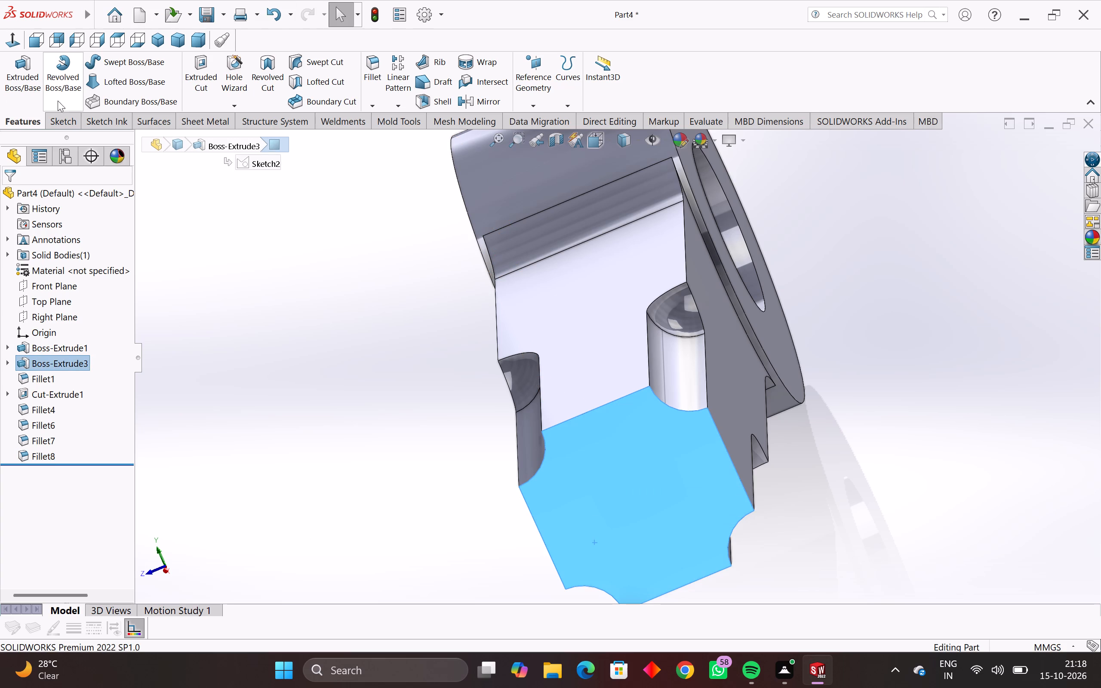
left_click(67, 114)
left_click(18, 71)
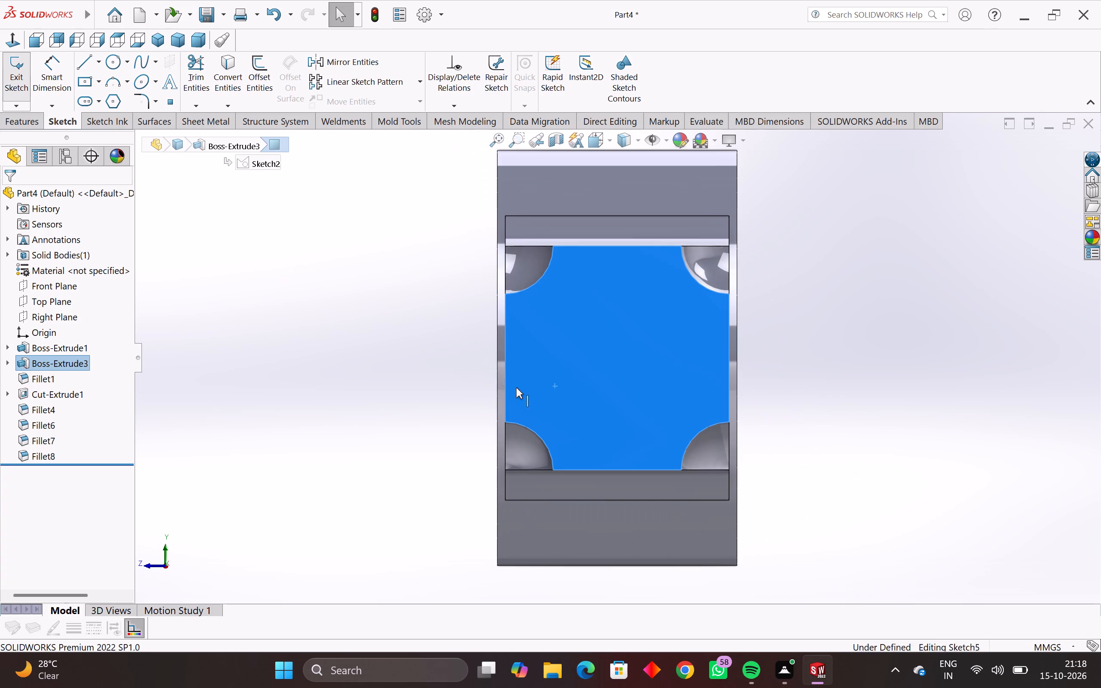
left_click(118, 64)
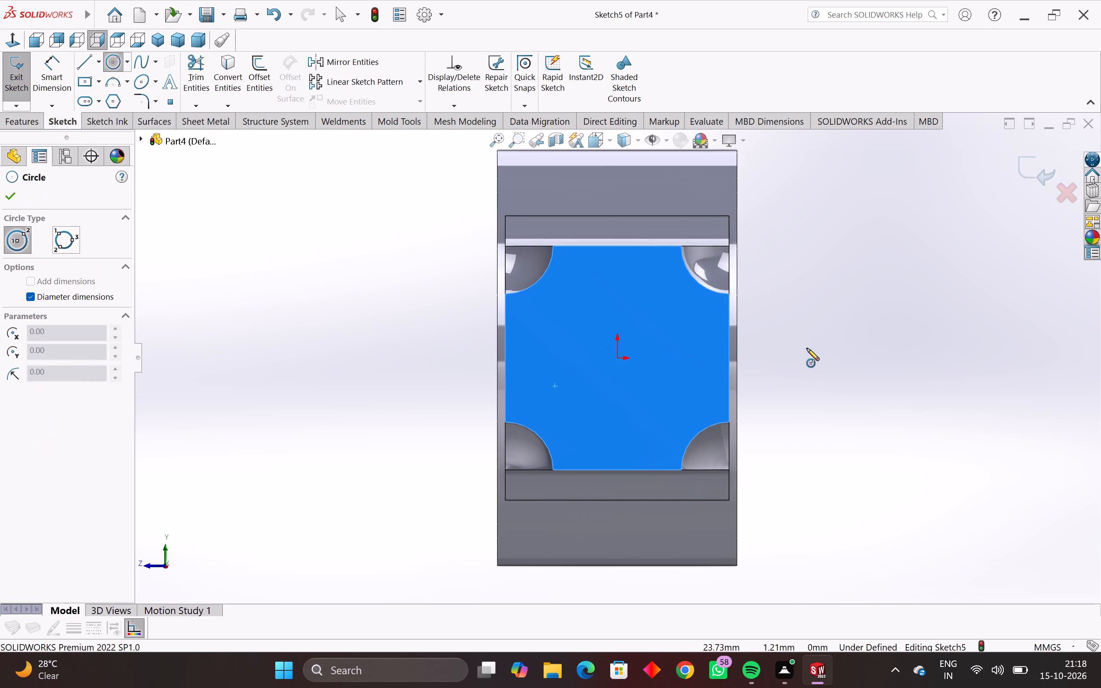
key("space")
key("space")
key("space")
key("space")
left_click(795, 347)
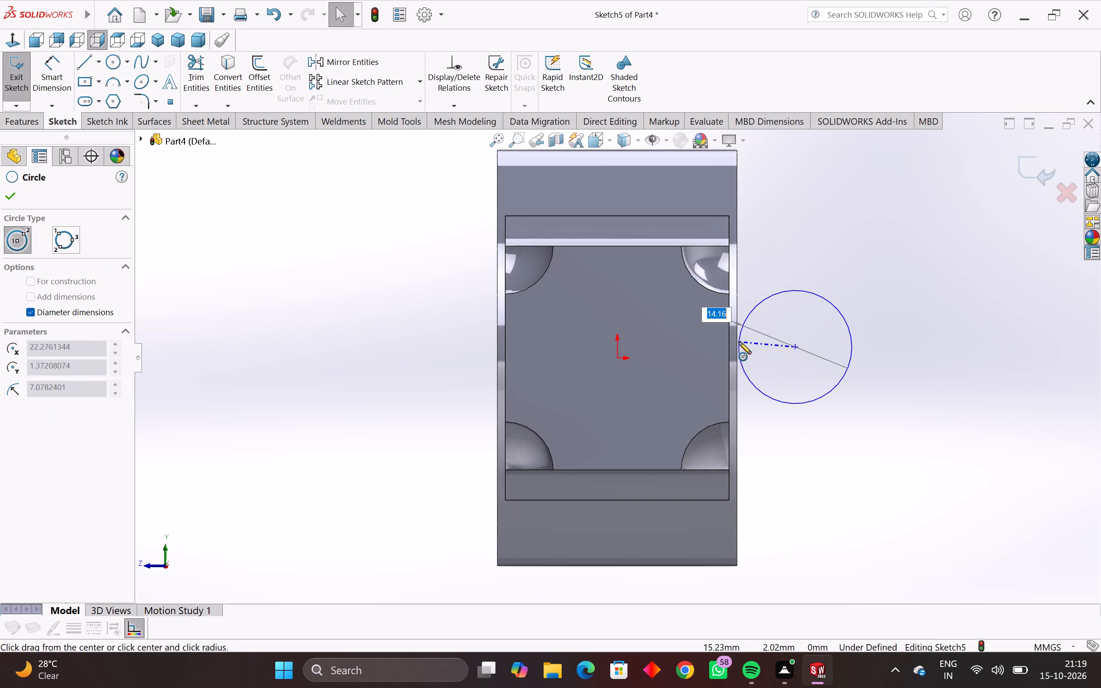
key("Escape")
Sketch a 25 mm diameter circle centred on the origin of the block's end face.
key("space")
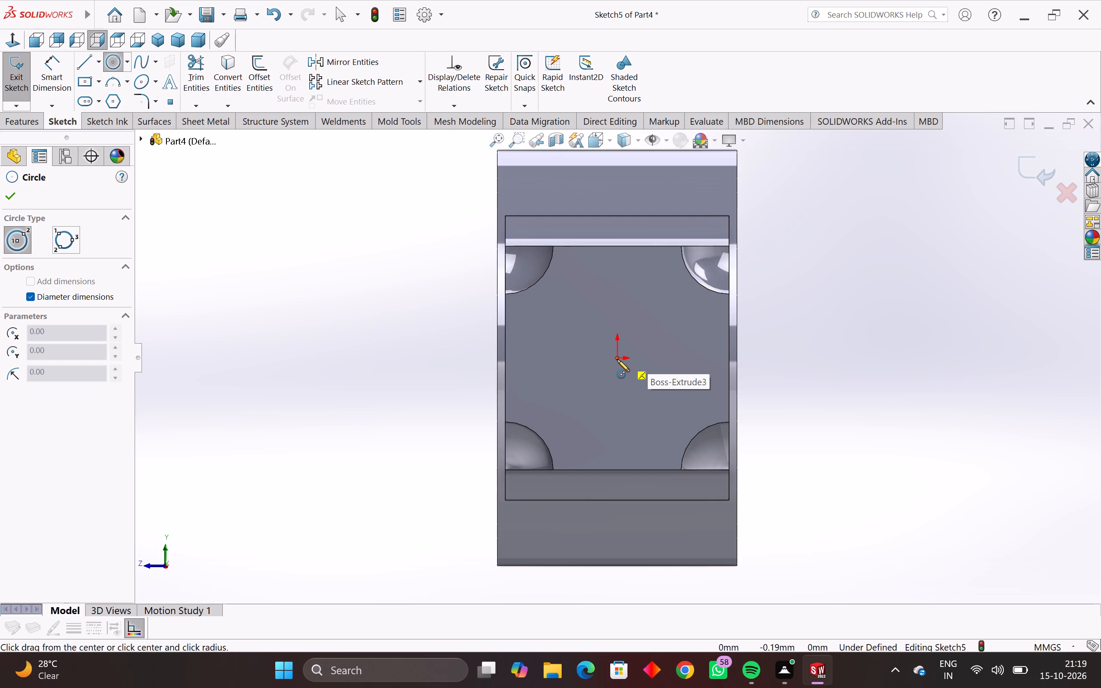
left_click(617, 359)
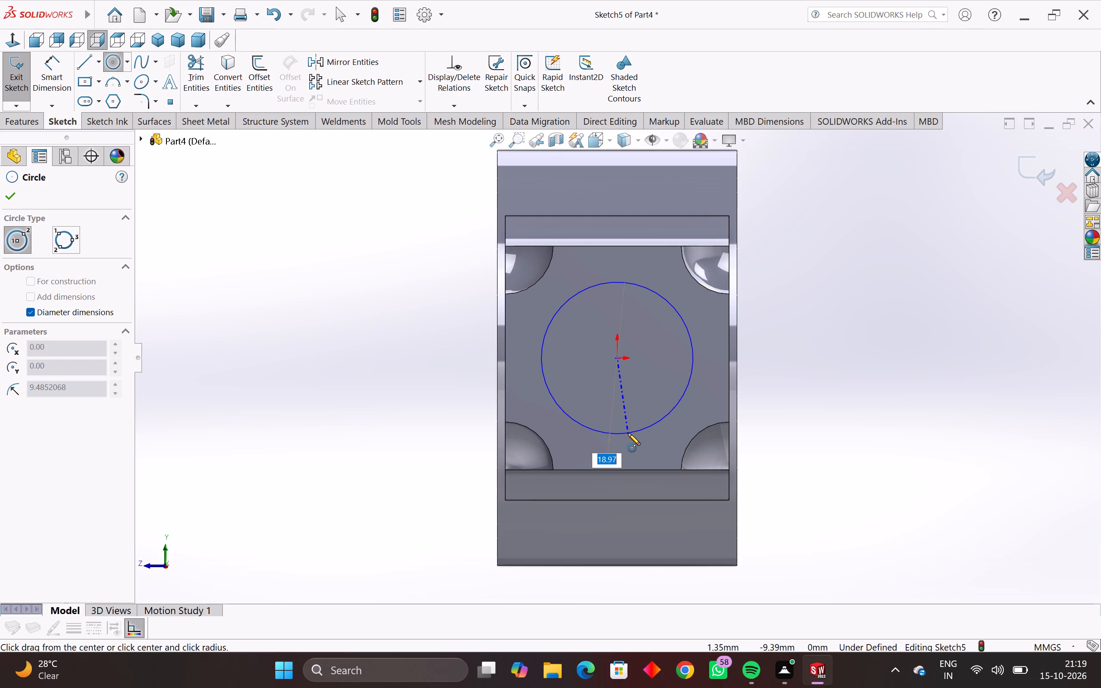
type("25")
key("Return")
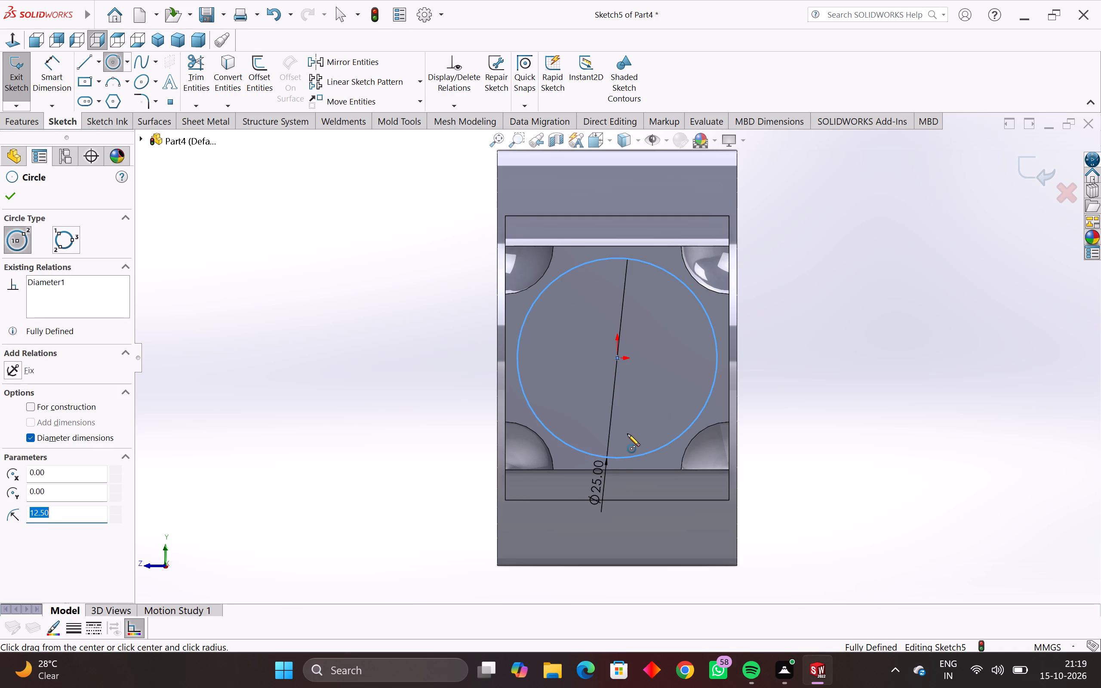
Extrude the circle outward from the block's end face as a blind 25 mm boss merged with the body.
middle_click_drag(578, 425, 605, 474)
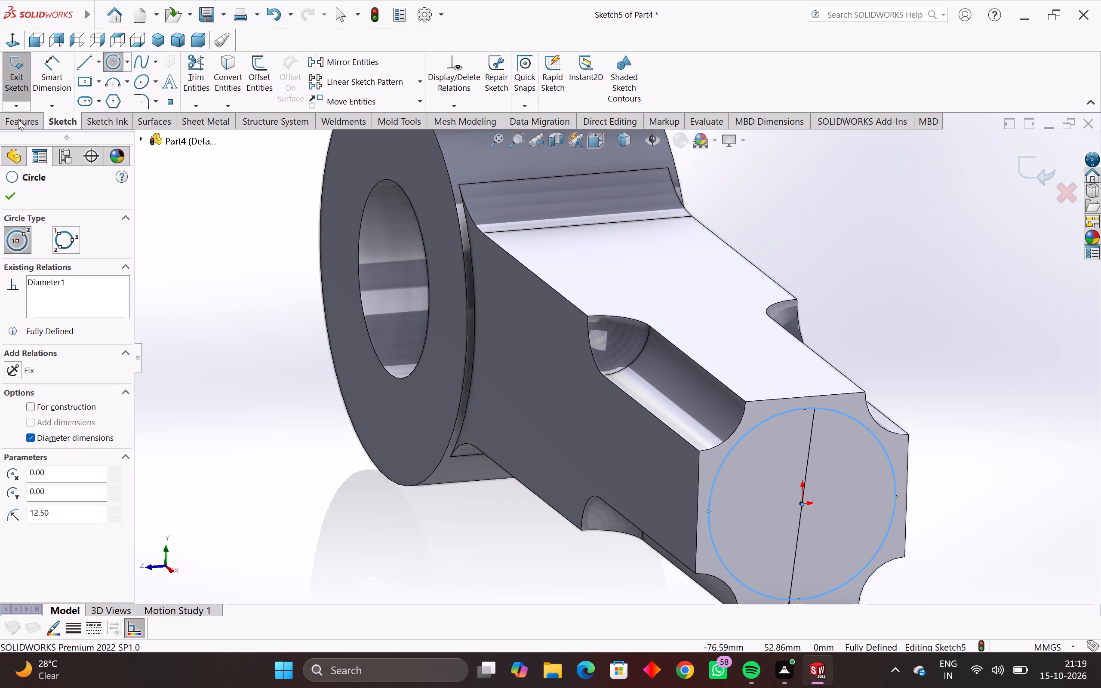
left_click_drag(22, 121, 17, 120)
left_click(23, 70)
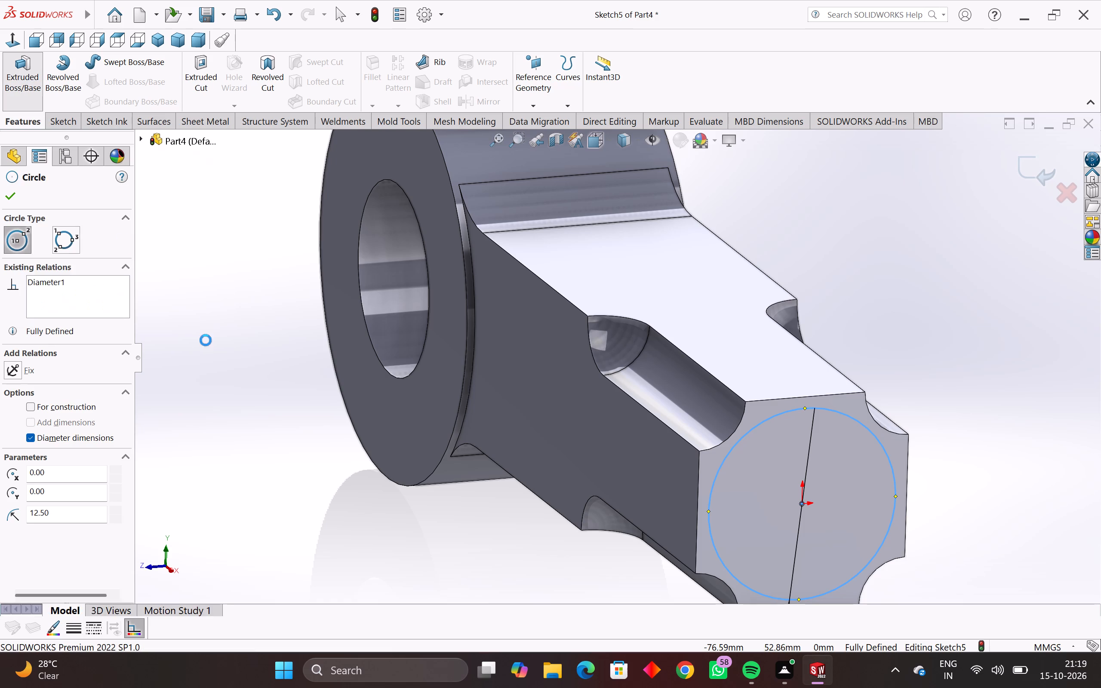
scroll(436, 415, "down", 1)
middle_click_drag(436, 415, 427, 426)
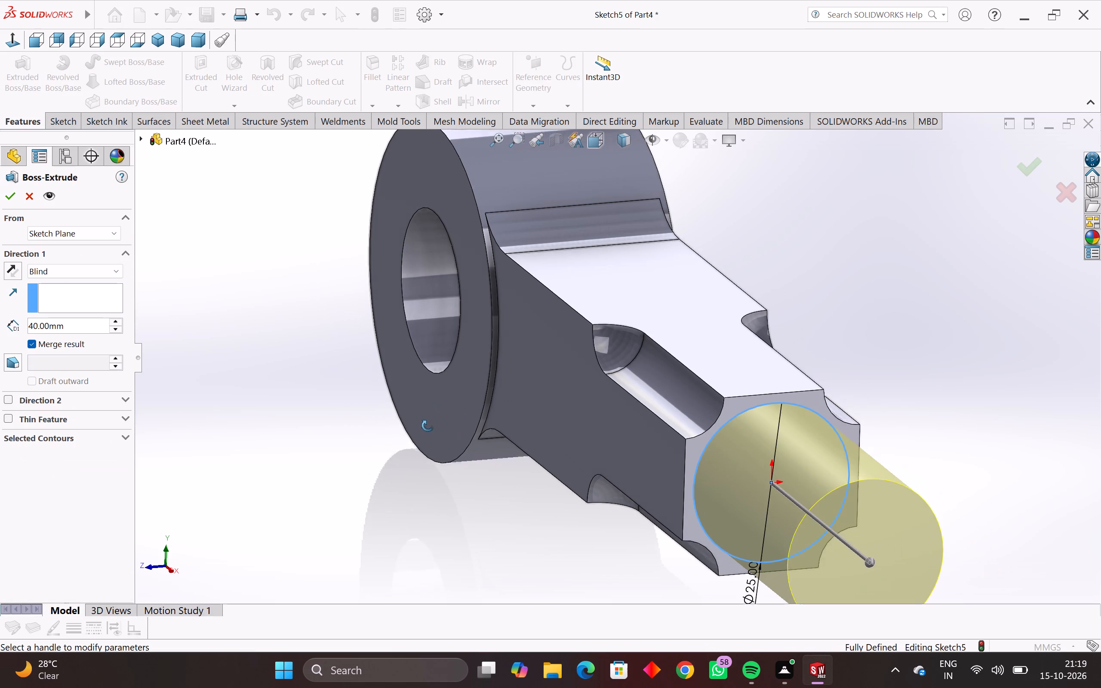
middle_click_drag(427, 426, 423, 445)
scroll(422, 445, "down", 3)
left_click_drag(72, 326, 0, 348)
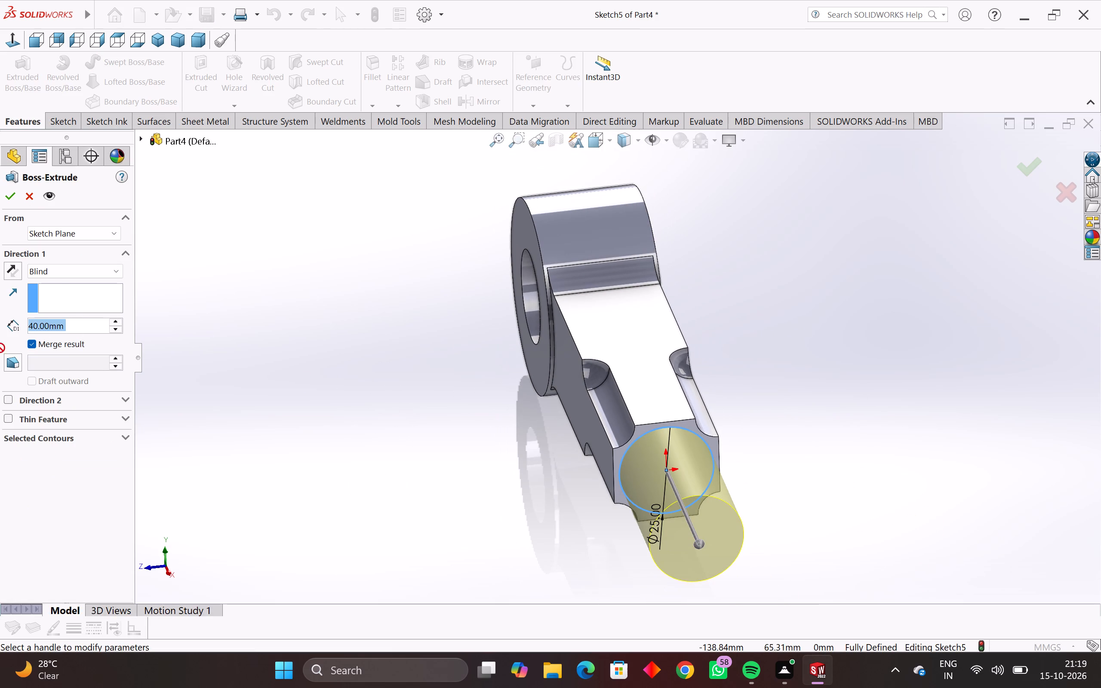
left_click_drag(0, 348, 0, 349)
type("25")
key("Return")
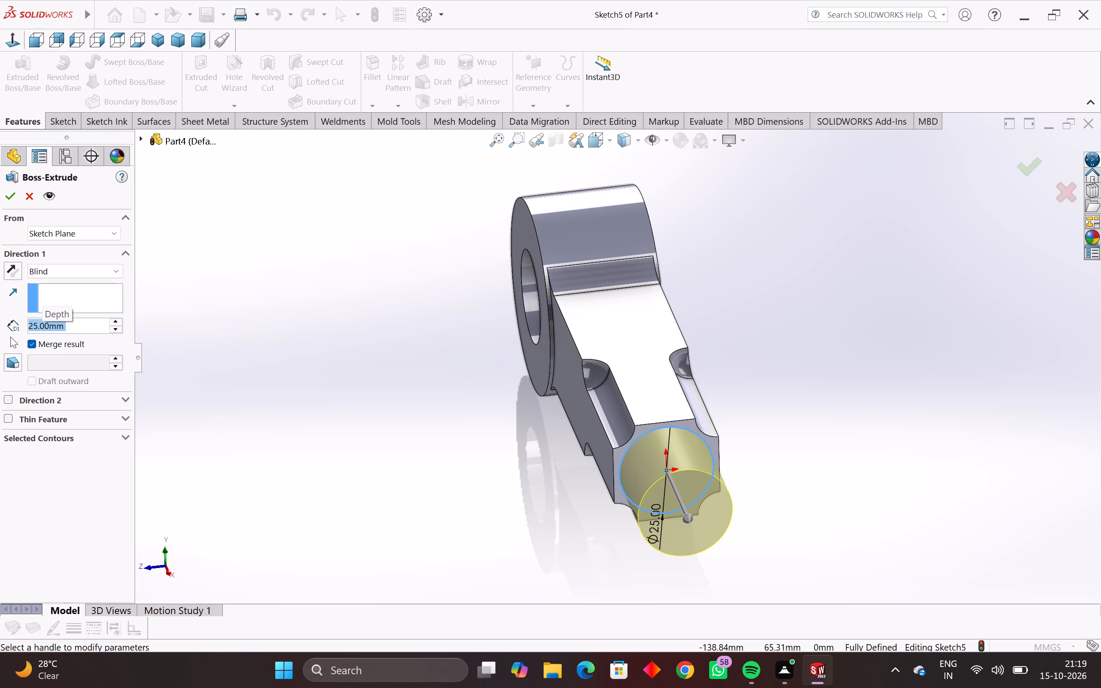
key("Return")
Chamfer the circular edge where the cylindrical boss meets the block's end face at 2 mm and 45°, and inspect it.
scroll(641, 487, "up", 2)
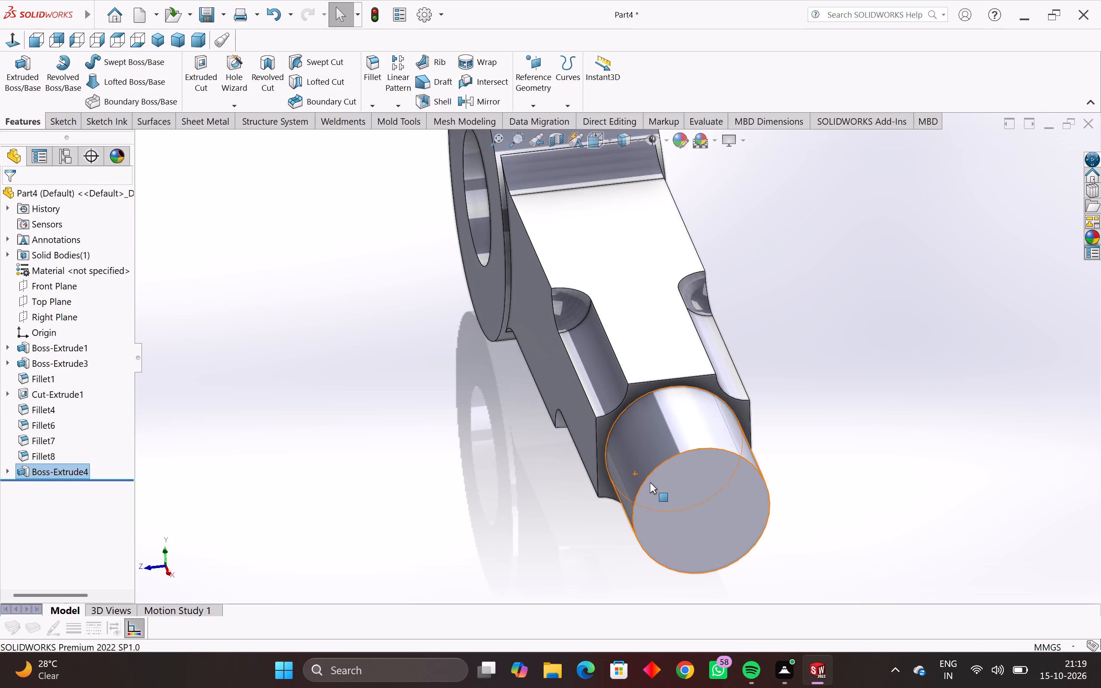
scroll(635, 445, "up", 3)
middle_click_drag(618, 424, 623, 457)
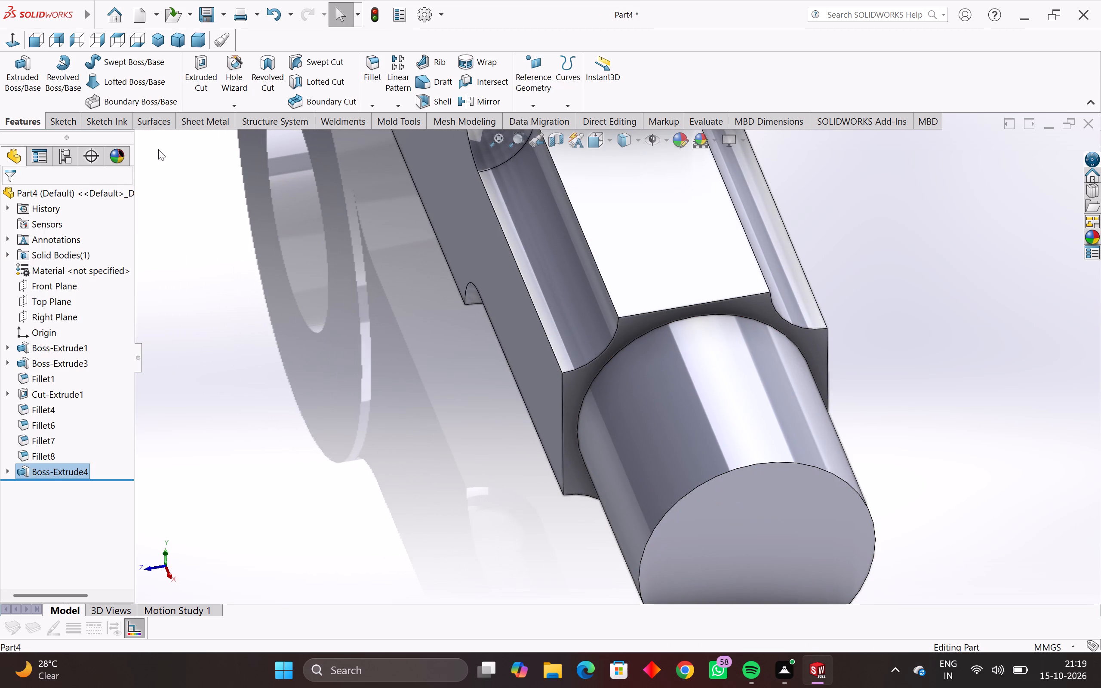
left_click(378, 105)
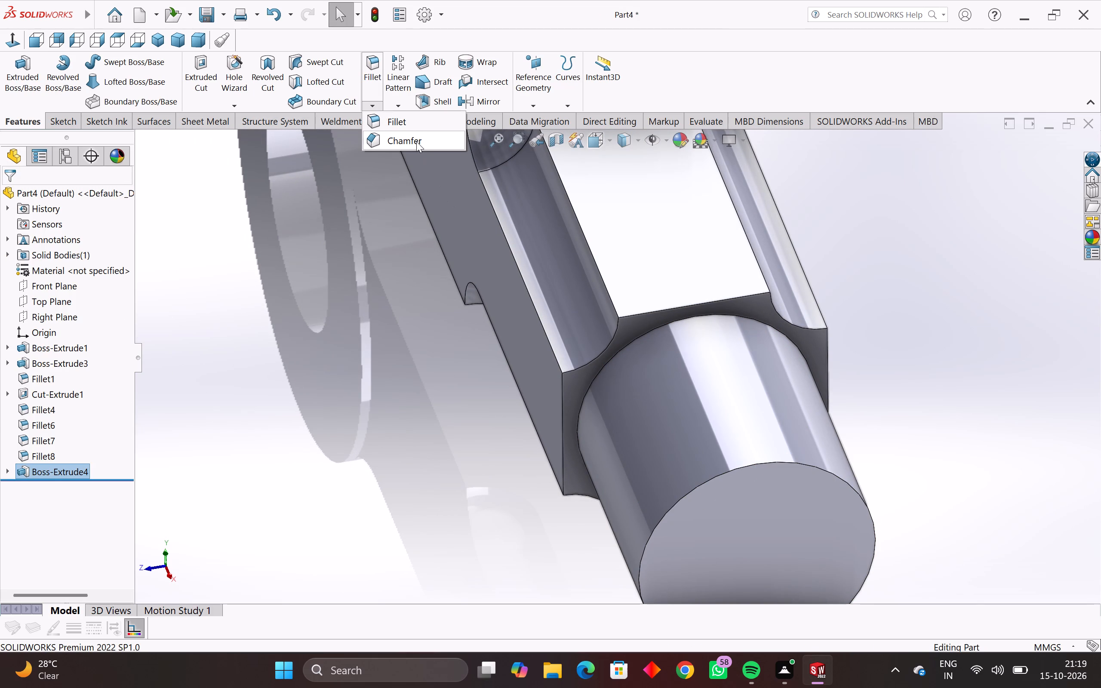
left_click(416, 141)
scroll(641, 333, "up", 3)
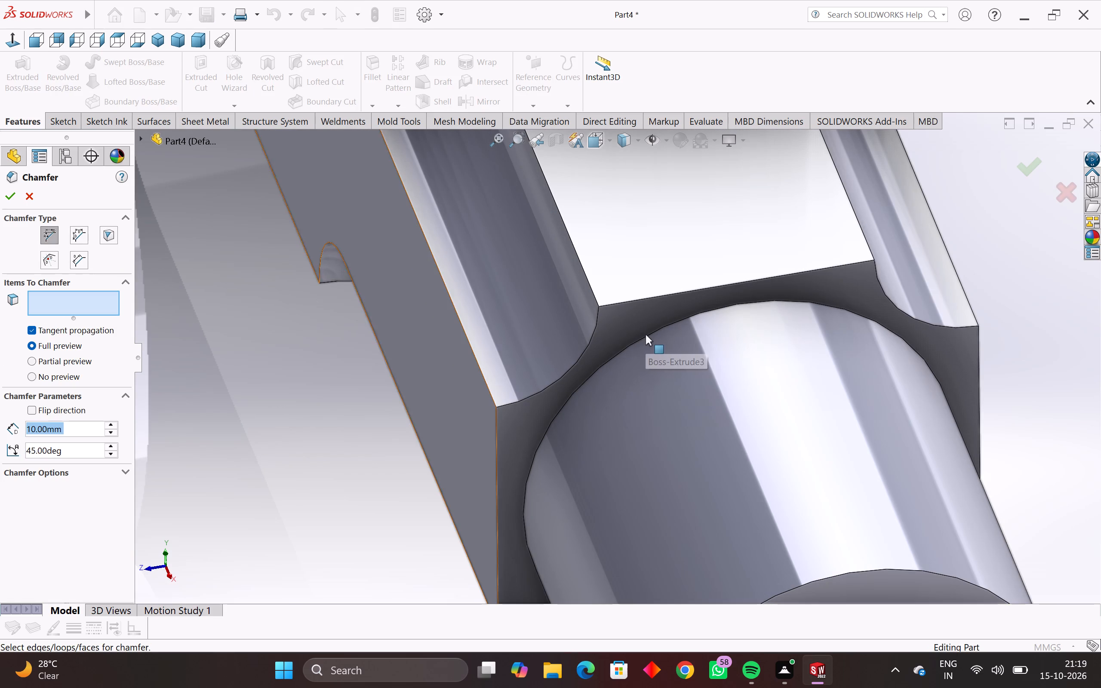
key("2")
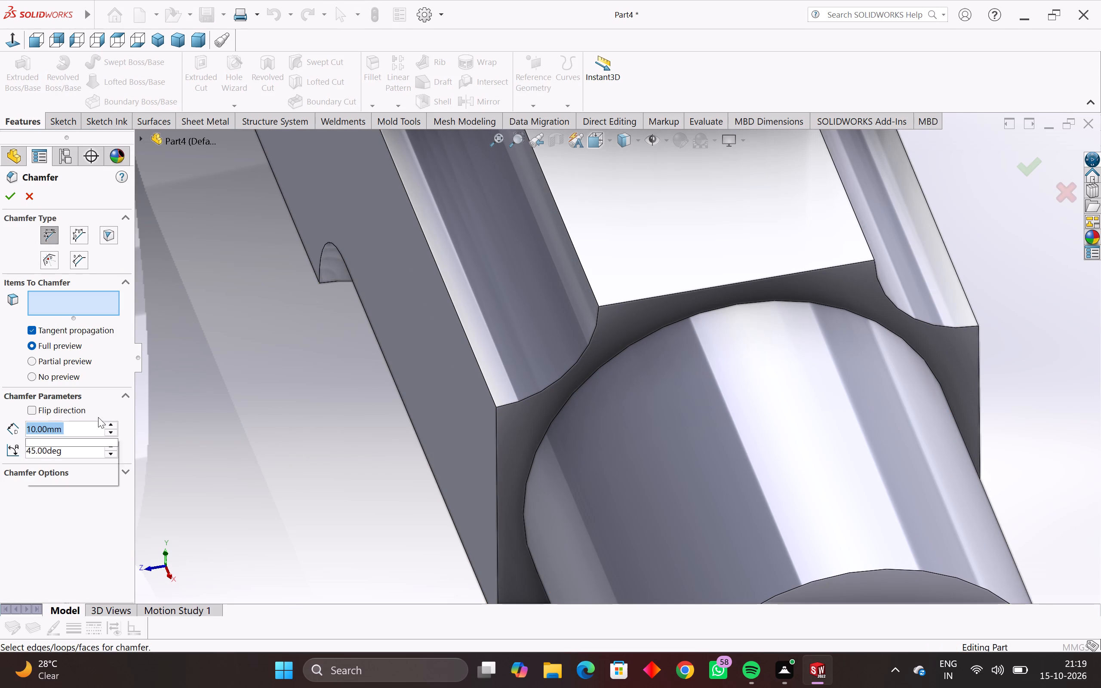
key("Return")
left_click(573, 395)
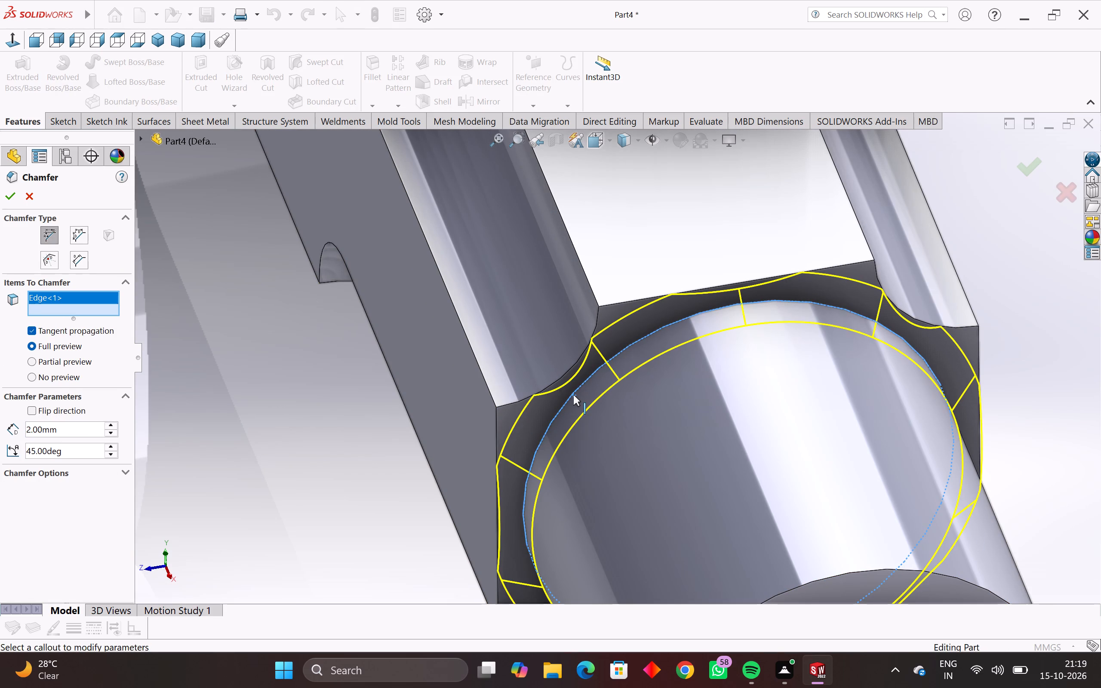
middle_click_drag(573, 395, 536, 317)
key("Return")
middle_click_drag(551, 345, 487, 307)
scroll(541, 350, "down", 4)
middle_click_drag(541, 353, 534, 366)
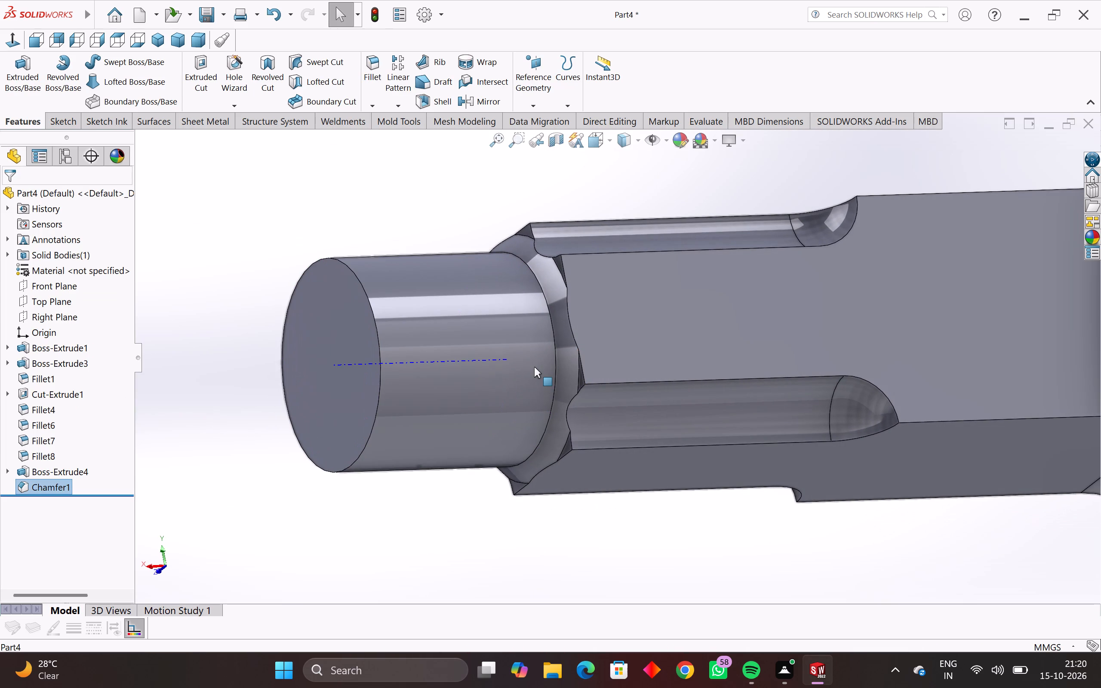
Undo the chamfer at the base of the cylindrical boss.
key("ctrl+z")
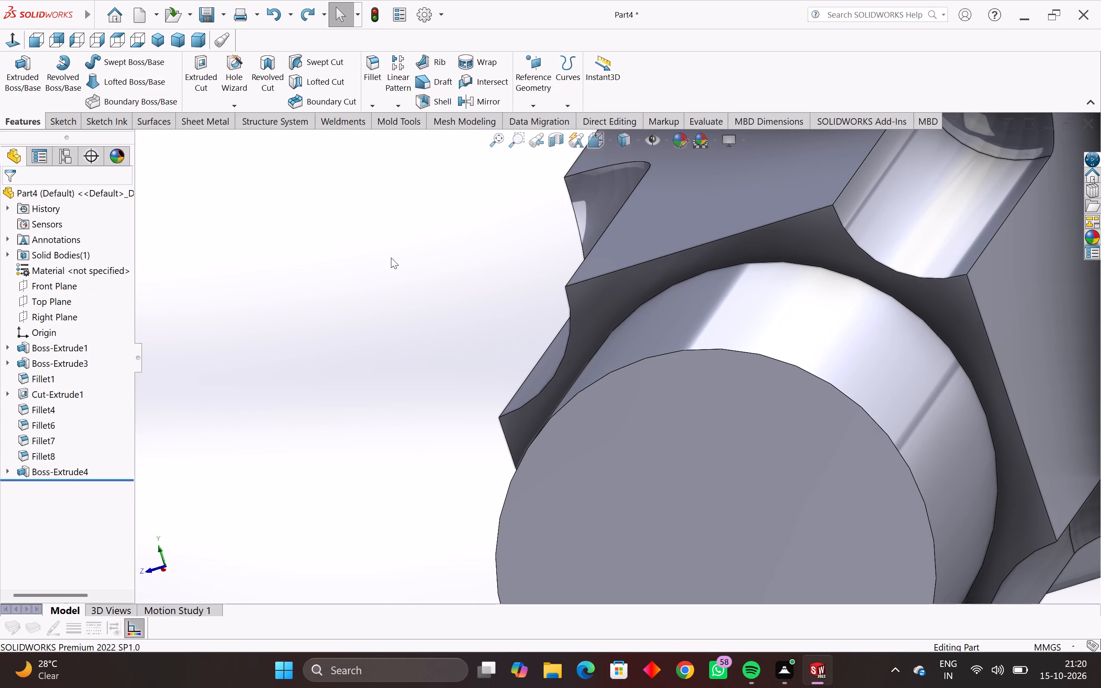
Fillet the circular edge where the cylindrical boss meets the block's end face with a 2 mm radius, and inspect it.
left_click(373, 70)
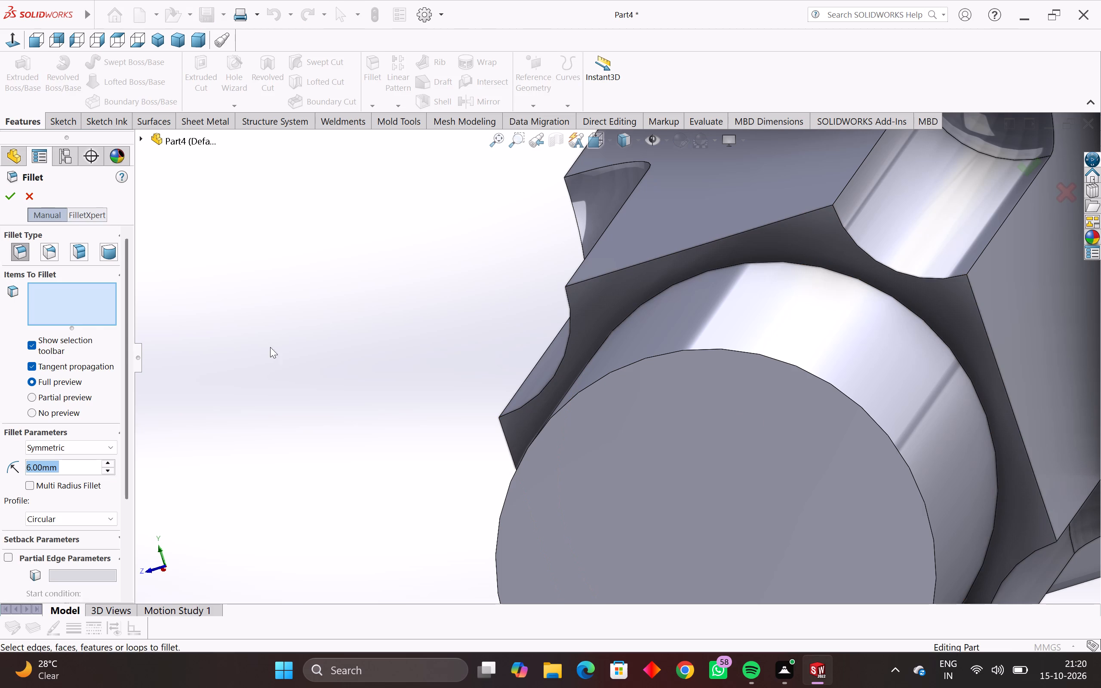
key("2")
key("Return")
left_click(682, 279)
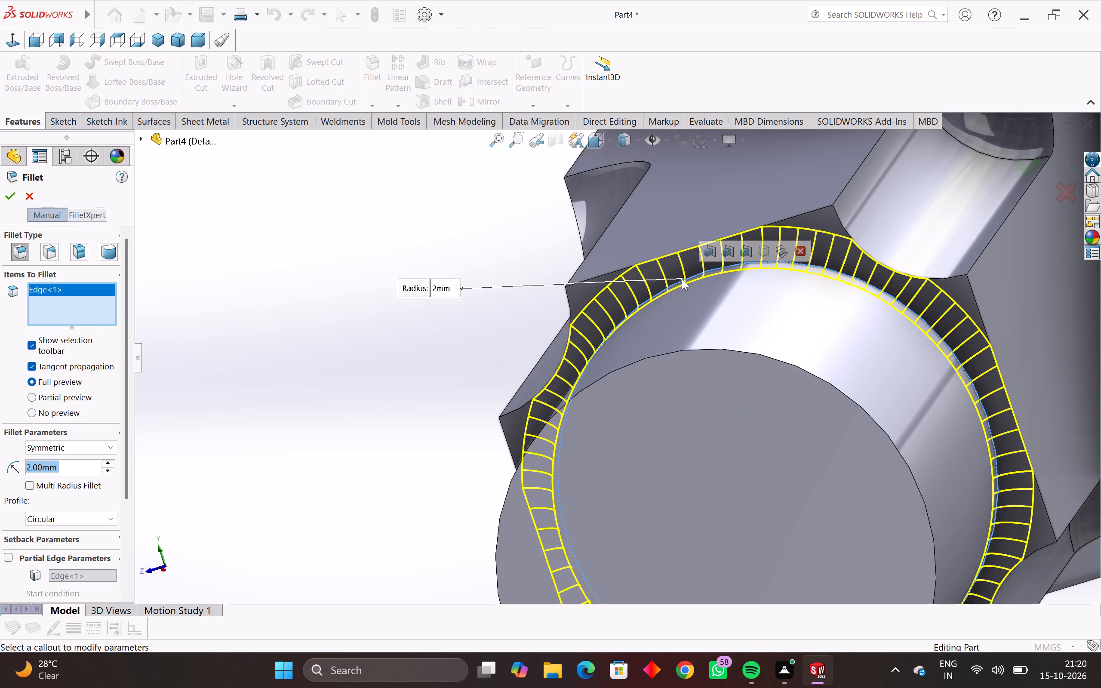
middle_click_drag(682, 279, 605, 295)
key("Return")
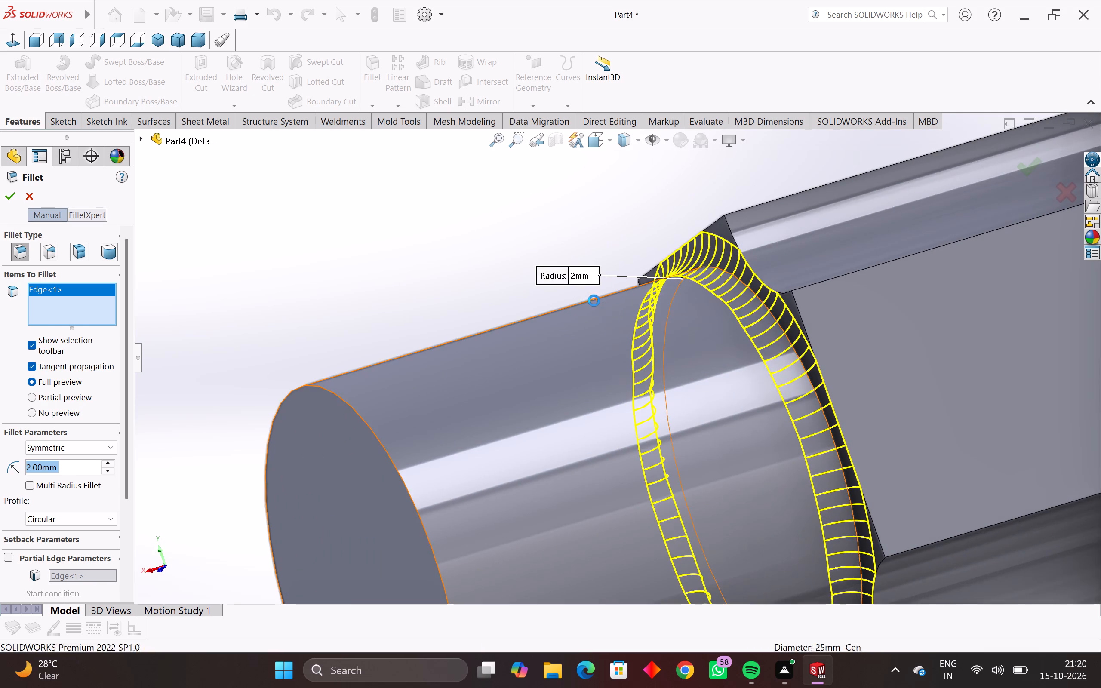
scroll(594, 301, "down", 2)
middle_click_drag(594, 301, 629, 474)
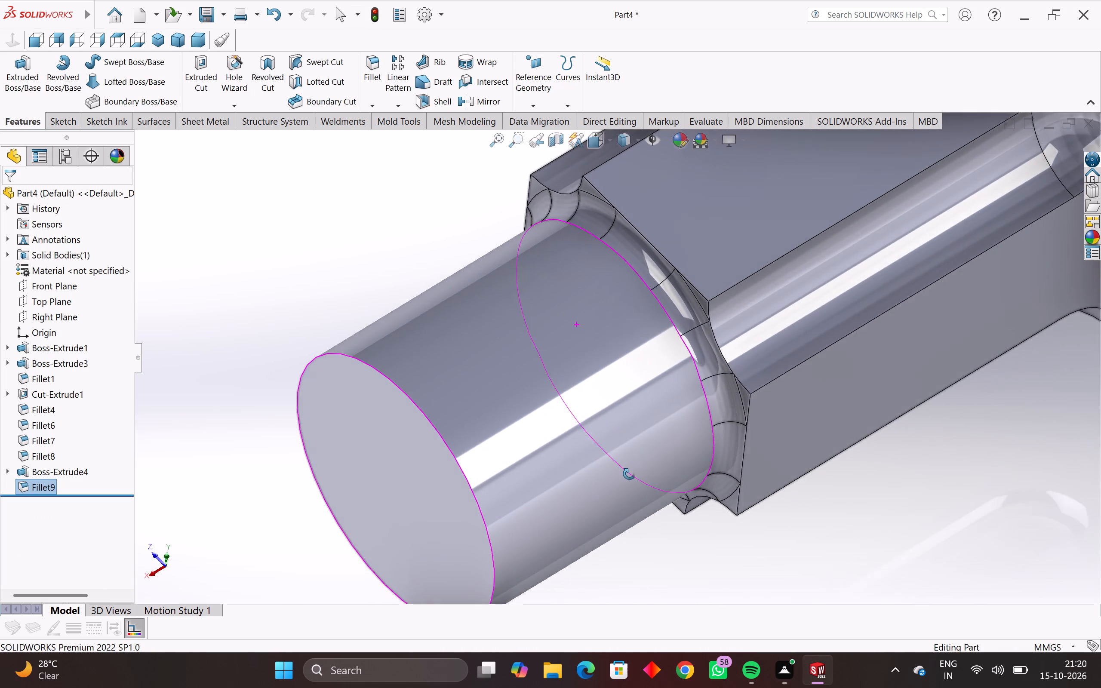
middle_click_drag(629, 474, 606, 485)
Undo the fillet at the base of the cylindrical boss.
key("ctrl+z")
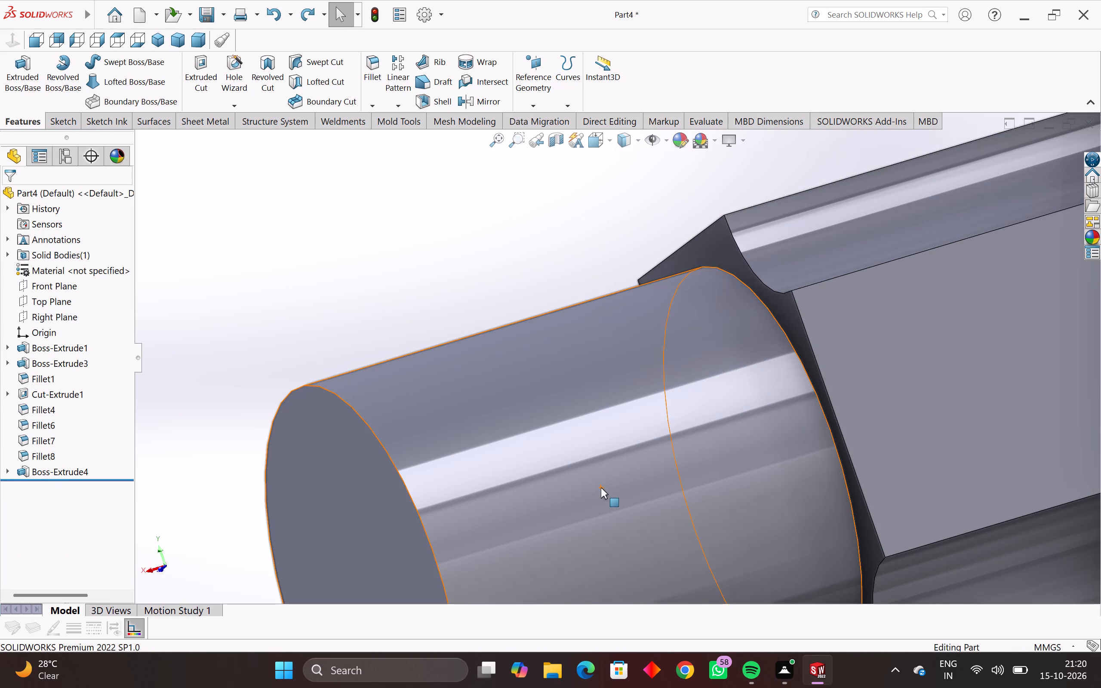
Examine the whole part from all sides, including the cylindrical boss, the grooved block and the ring-shaped eye end.
scroll(601, 488, "down", 3)
middle_click_drag(601, 488, 632, 623)
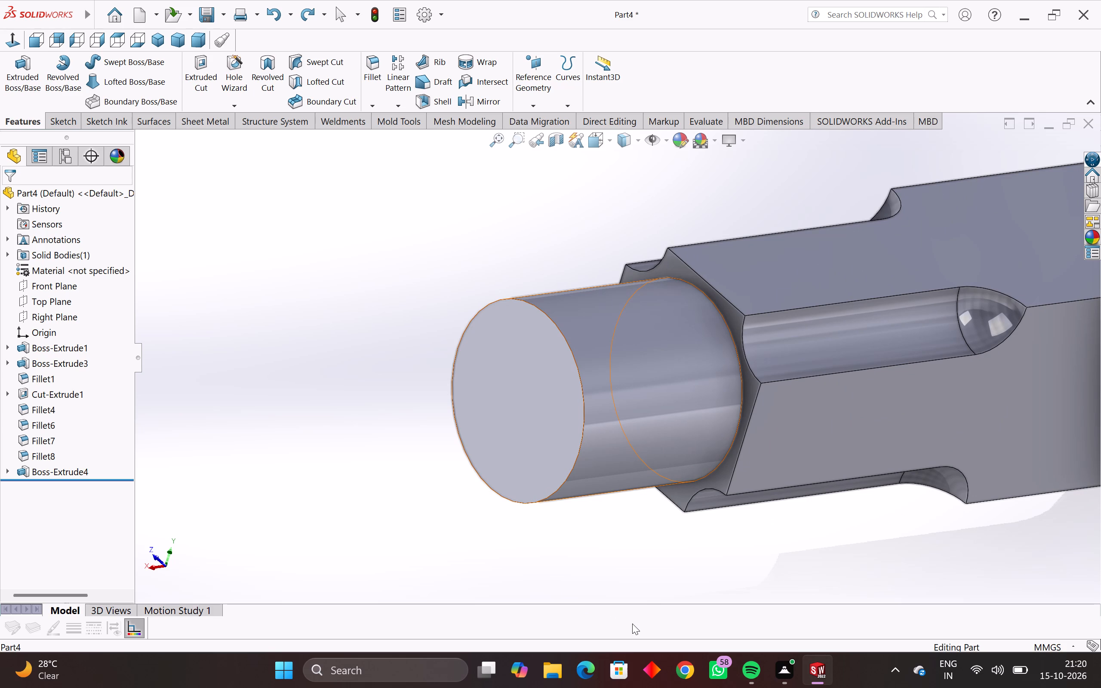
scroll(713, 616, "down", 2)
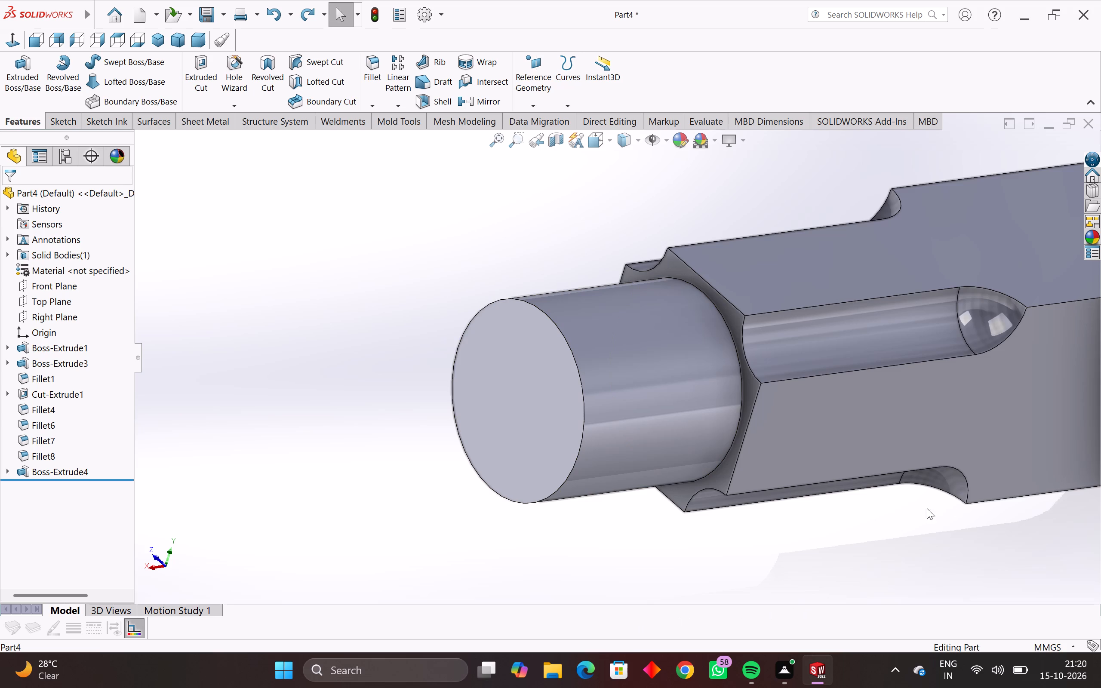
middle_click_drag(901, 269, 766, 390)
scroll(741, 374, "down", 3)
scroll(1034, 372, "down", 3)
middle_click_drag(915, 451, 839, 461)
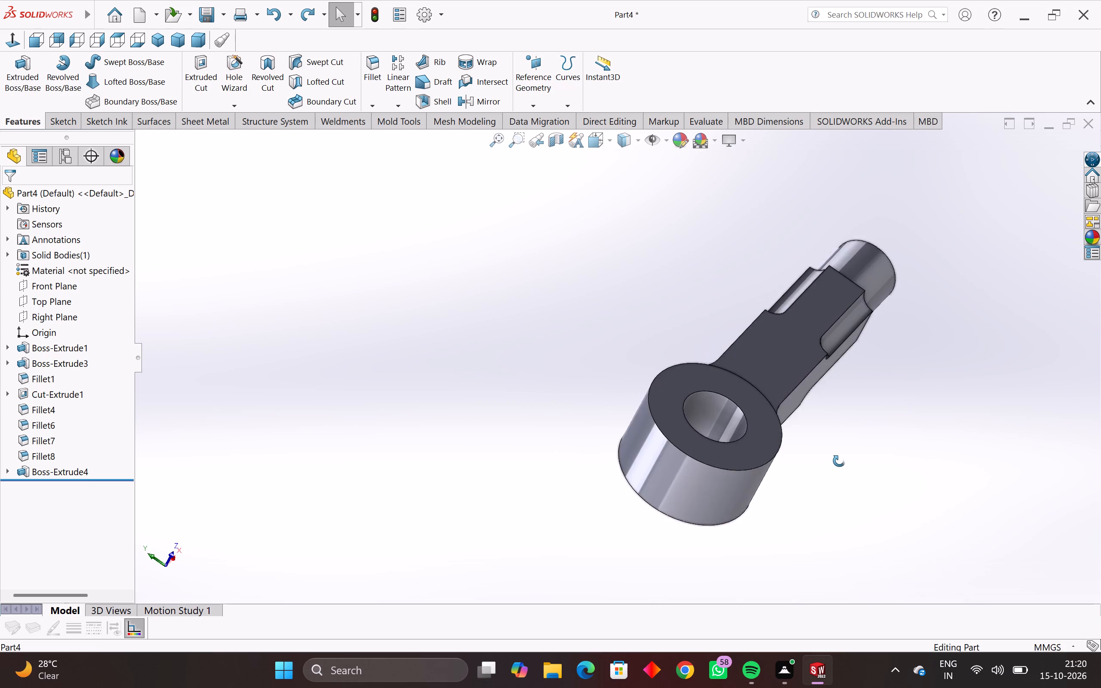
middle_click_drag(839, 461, 818, 466)
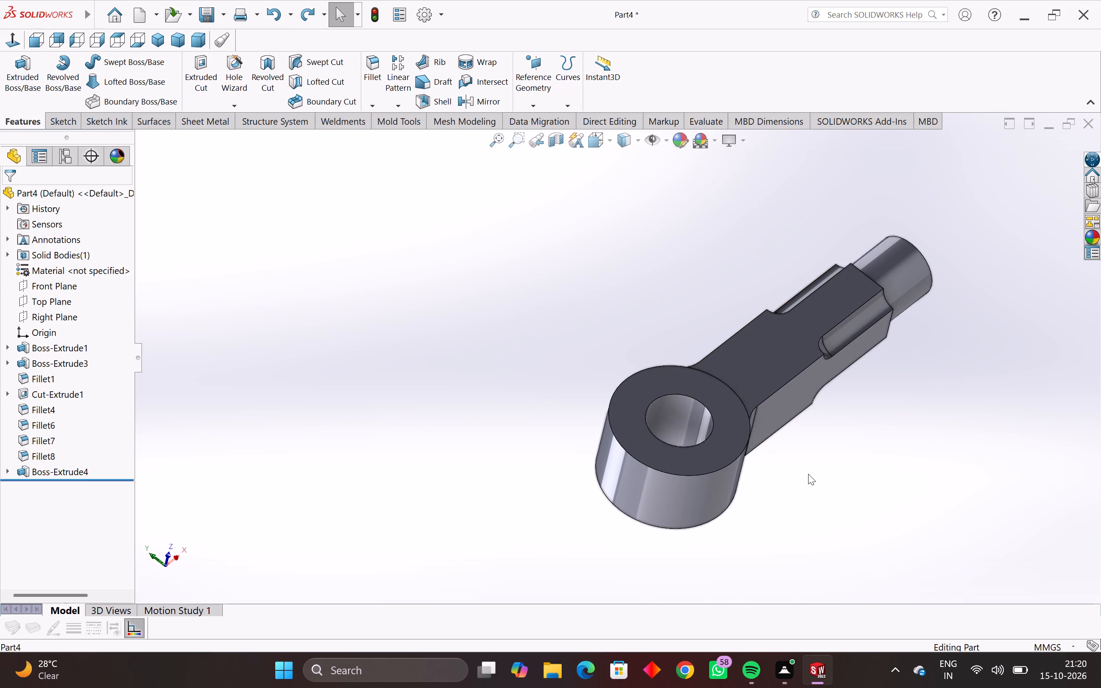
middle_click_drag(836, 436, 801, 437)
middle_click_drag(801, 437, 562, 358)
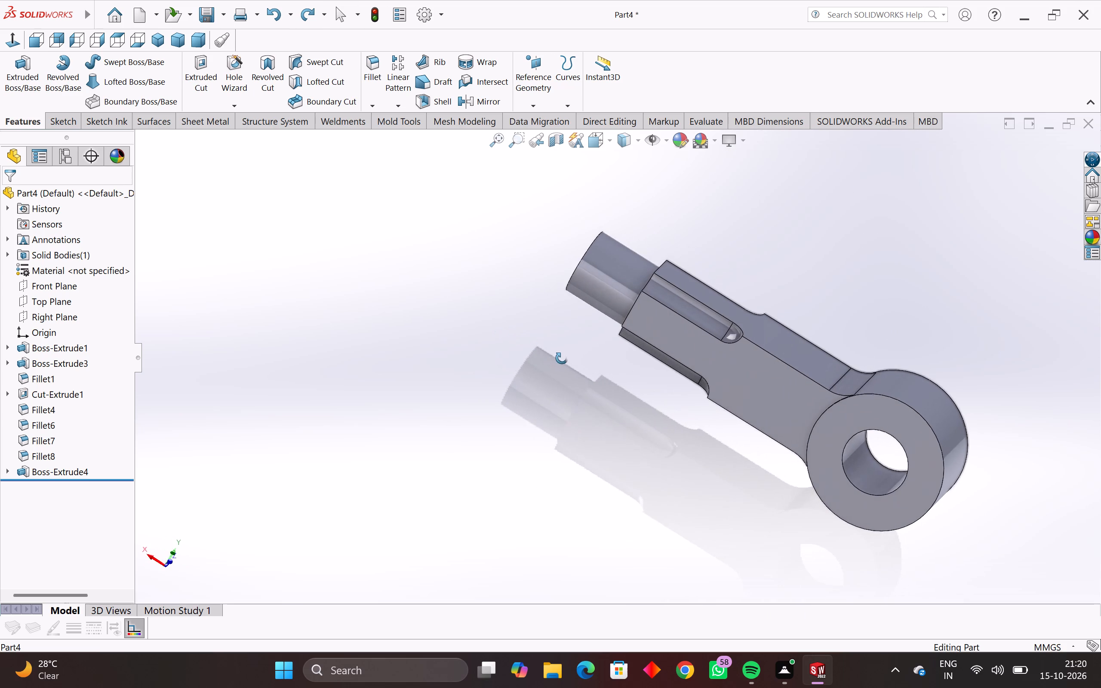
middle_click_drag(562, 358, 561, 394)
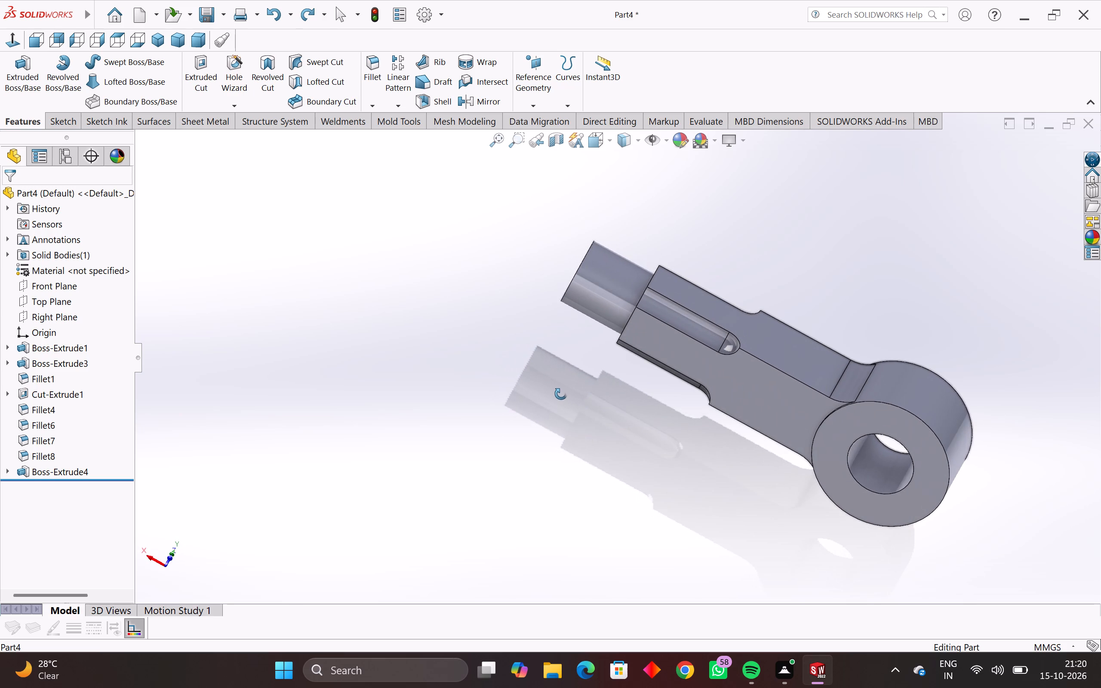
middle_click_drag(561, 394, 621, 184)
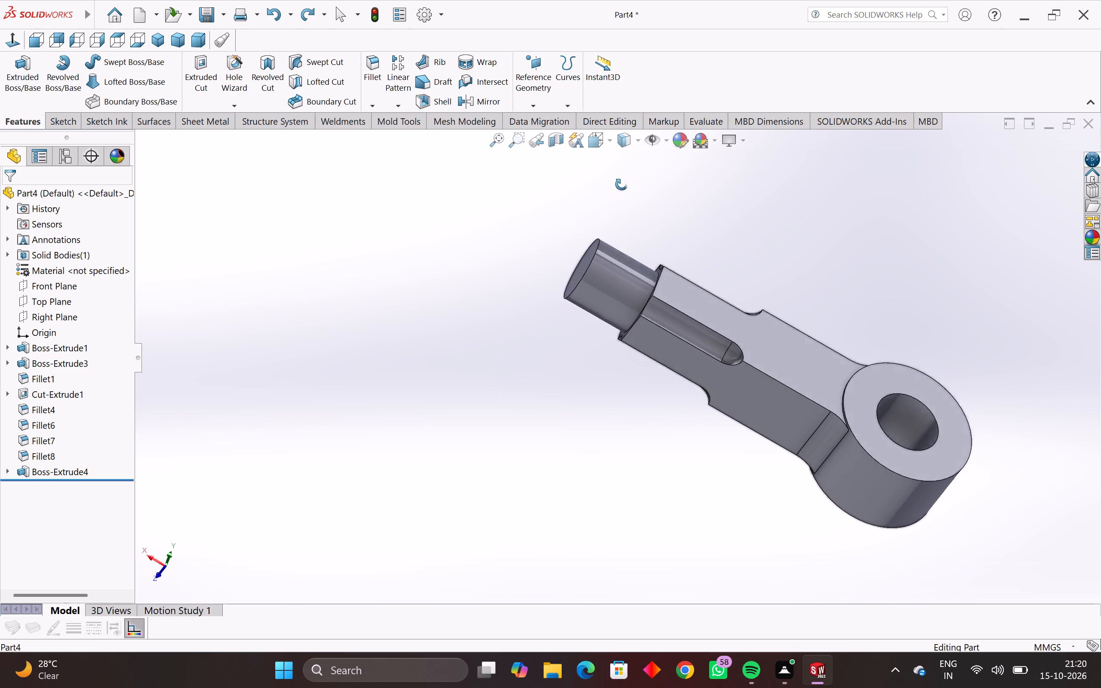
middle_click_drag(621, 184, 638, 106)
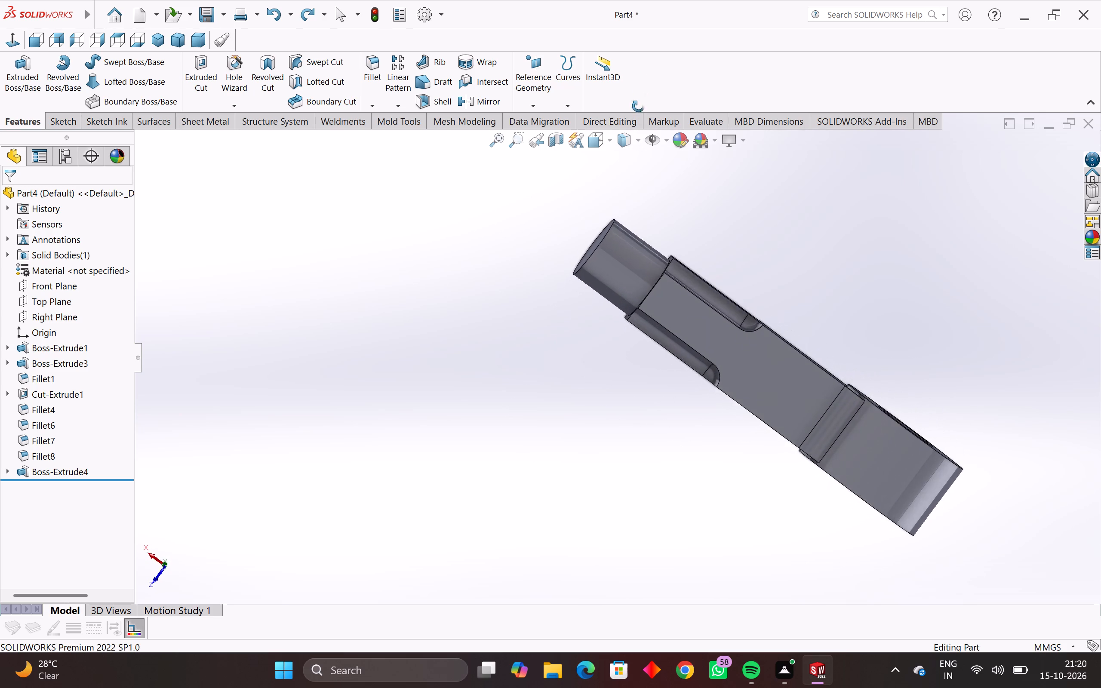
middle_click_drag(638, 106, 109, 587)
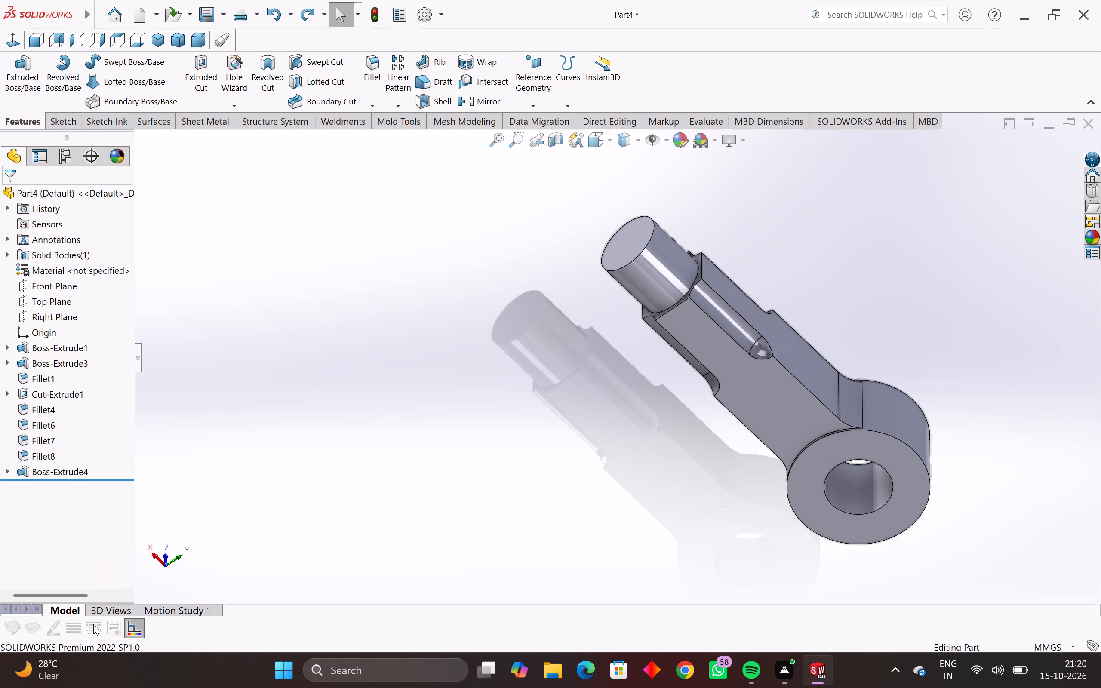
middle_click_drag(540, 489, 354, 584)
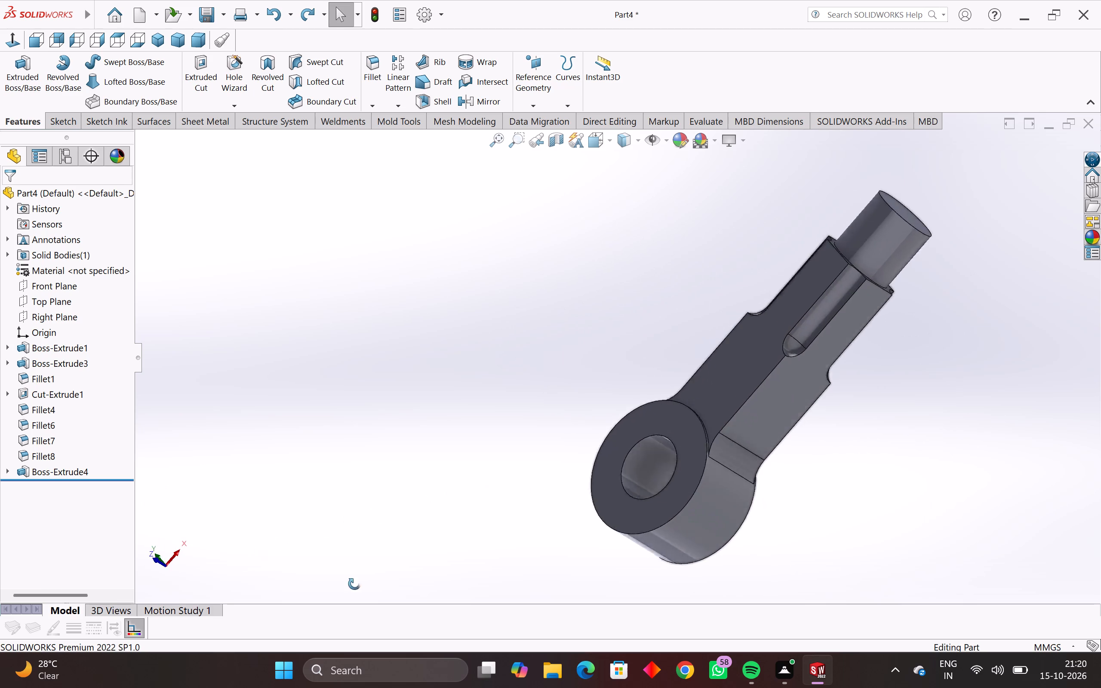
middle_click_drag(354, 584, 298, 581)
scroll(721, 489, "down", 4)
middle_click_drag(738, 451, 512, 653)
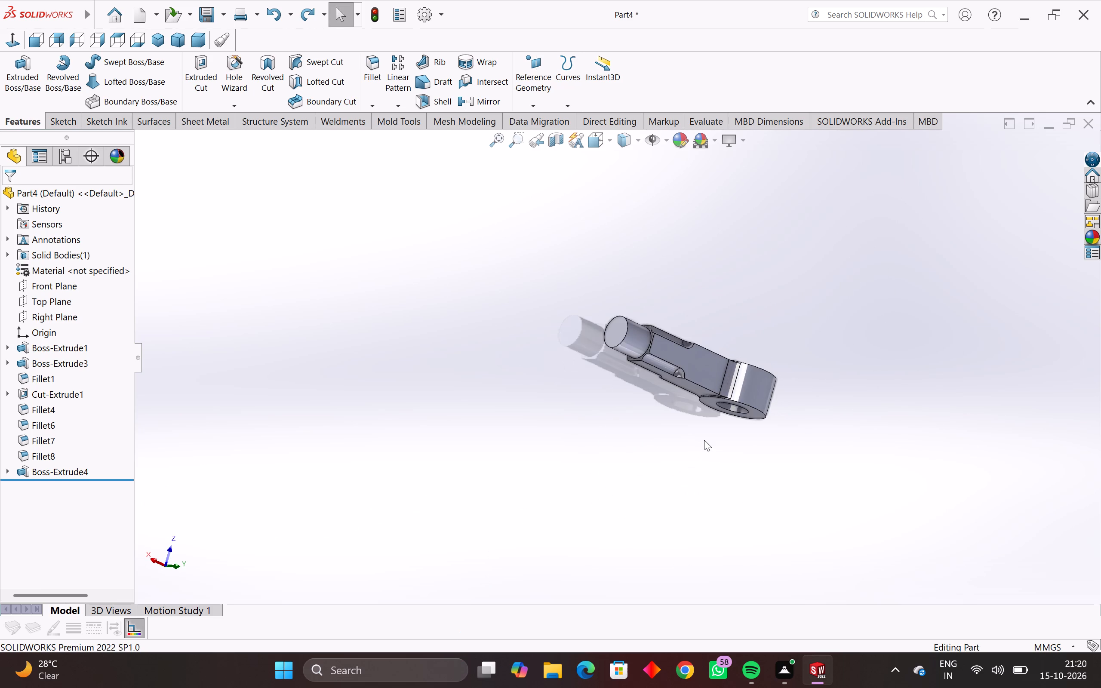
scroll(704, 439, "up", 3)
middle_click_drag(735, 295, 705, 415)
scroll(806, 203, "up", 3)
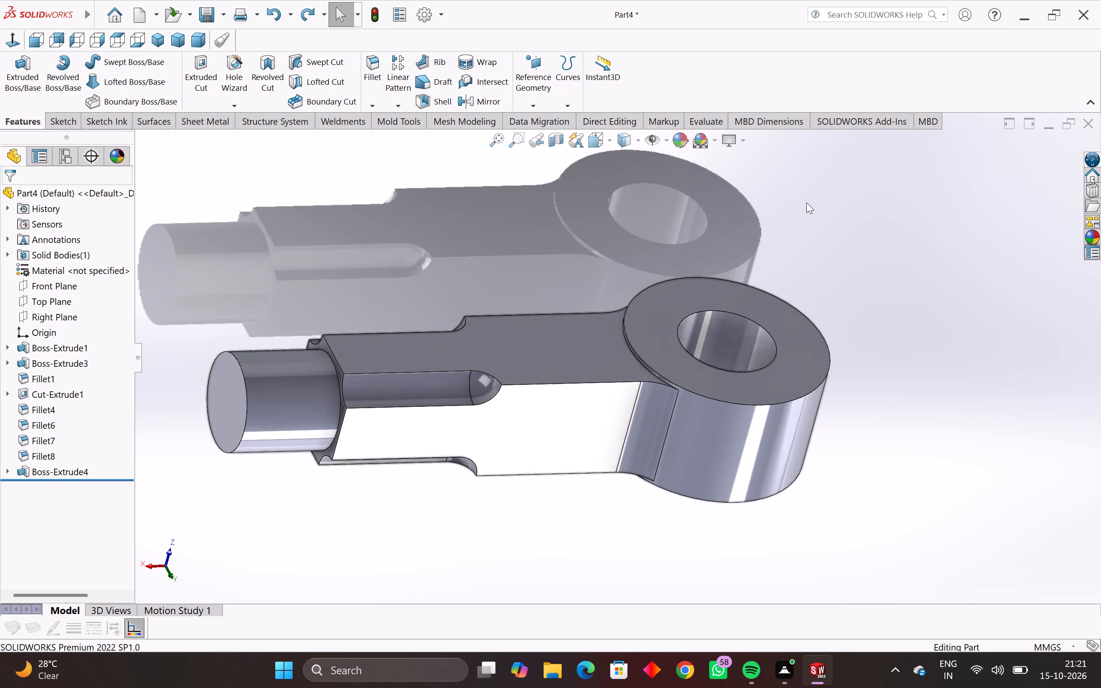
scroll(406, 603, "down", 3)
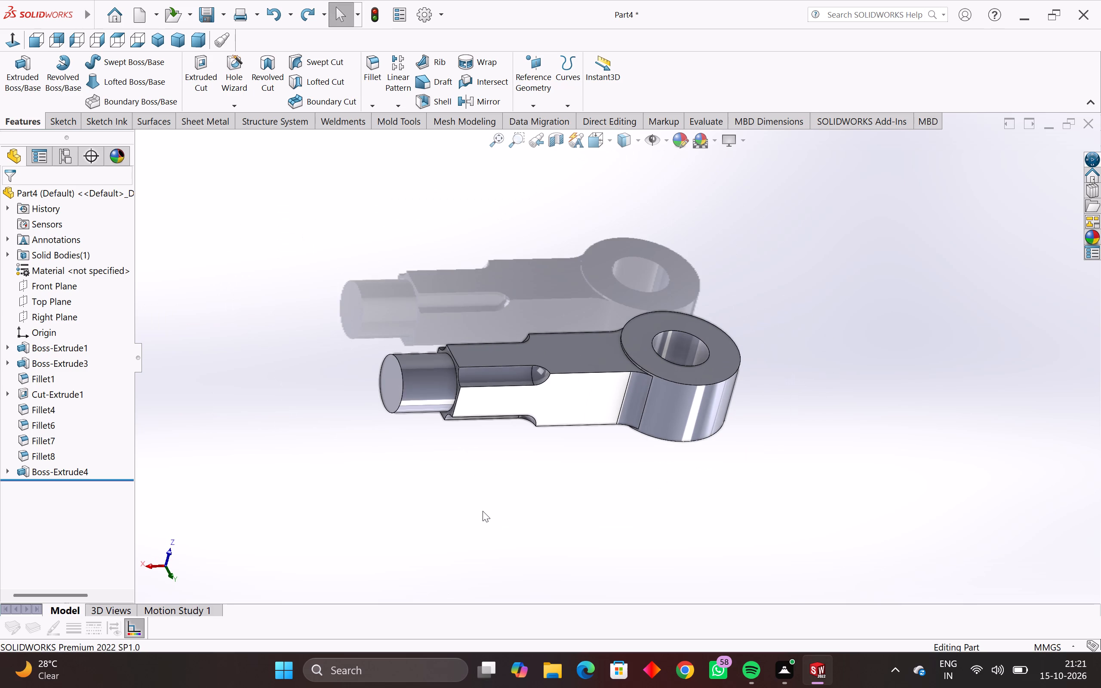
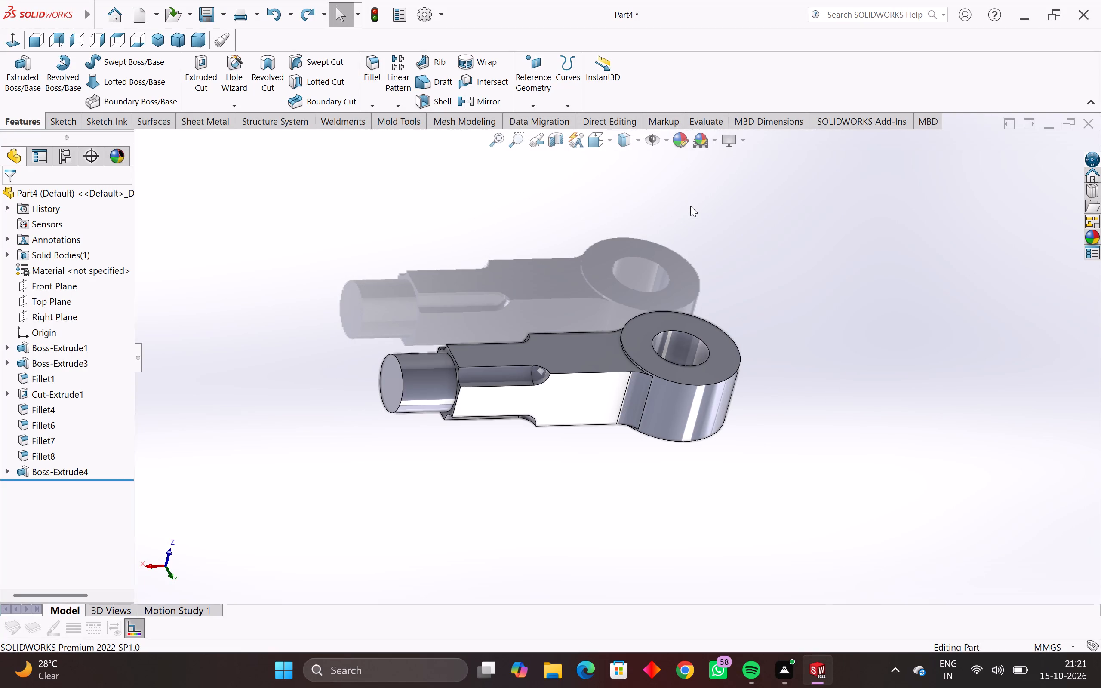
Save the part in the Documents folder as a SOLIDWORKS Part file named 4.EYE END.
key("ctrl+s")
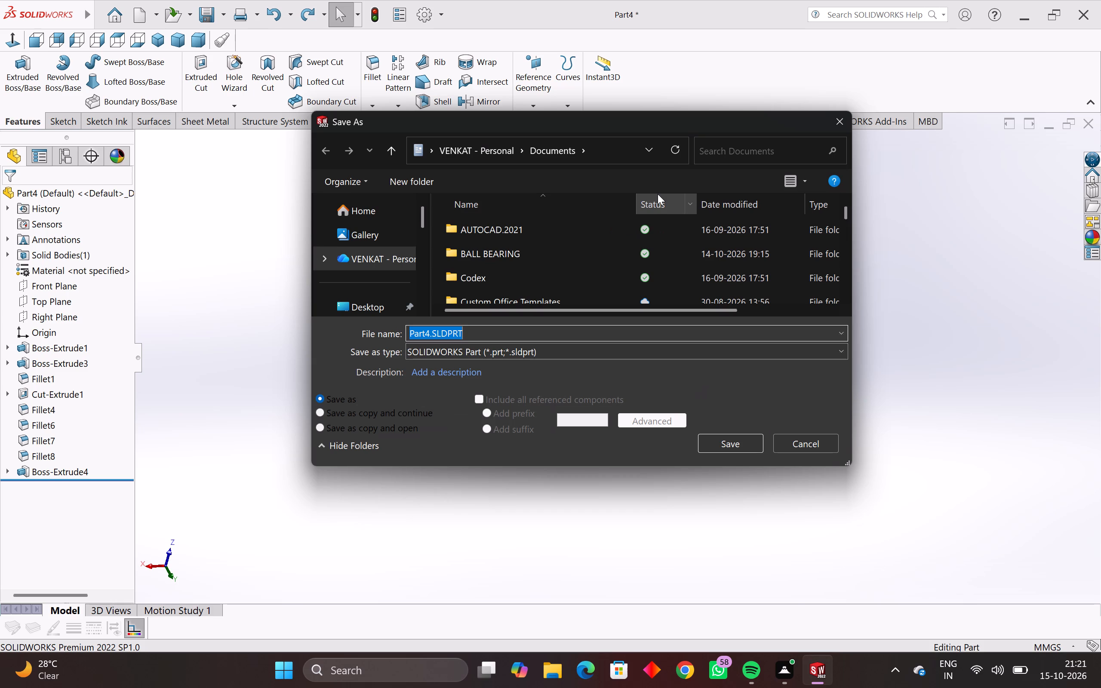
key("4")
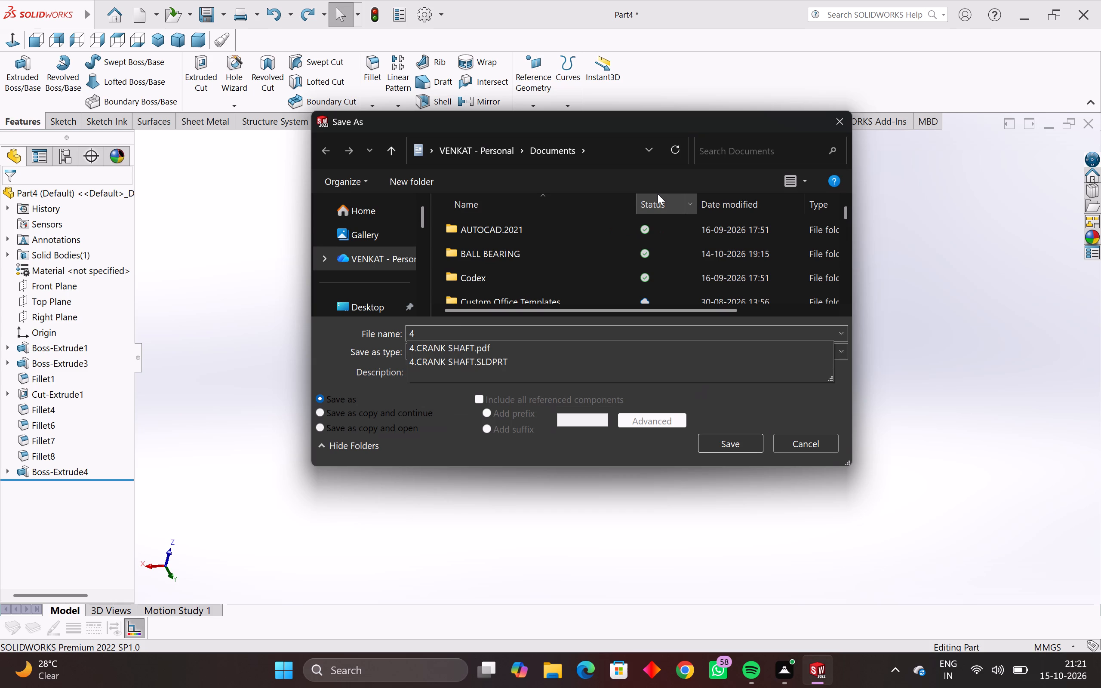
key("period")
type("EYE")
key("space")
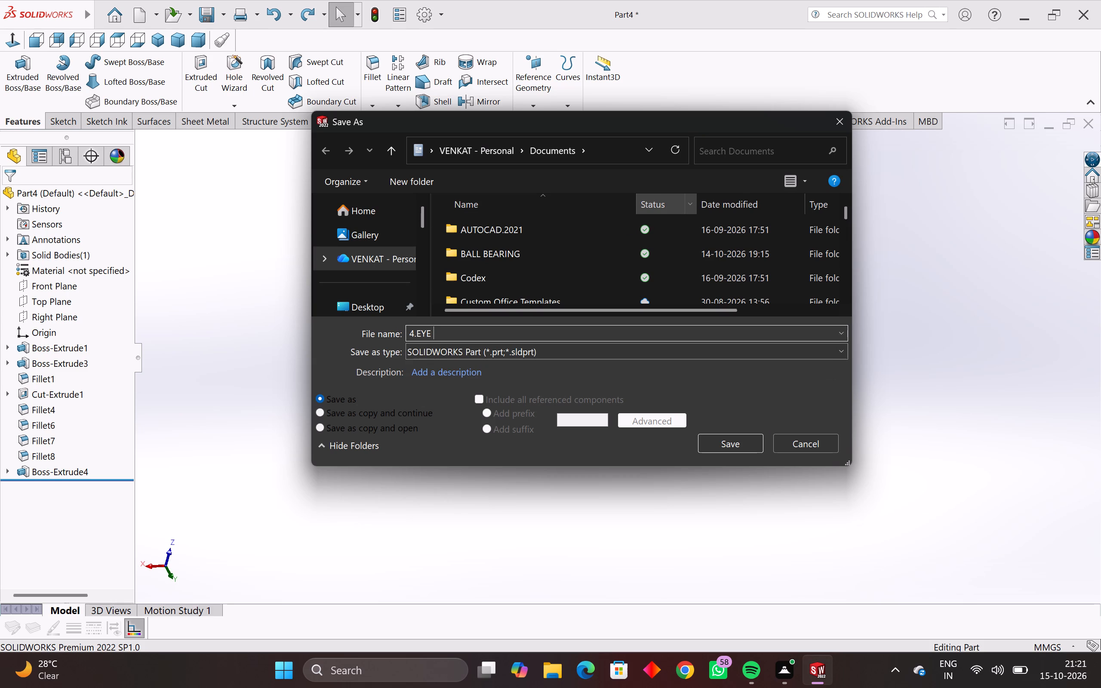
type("END")
key("Return")
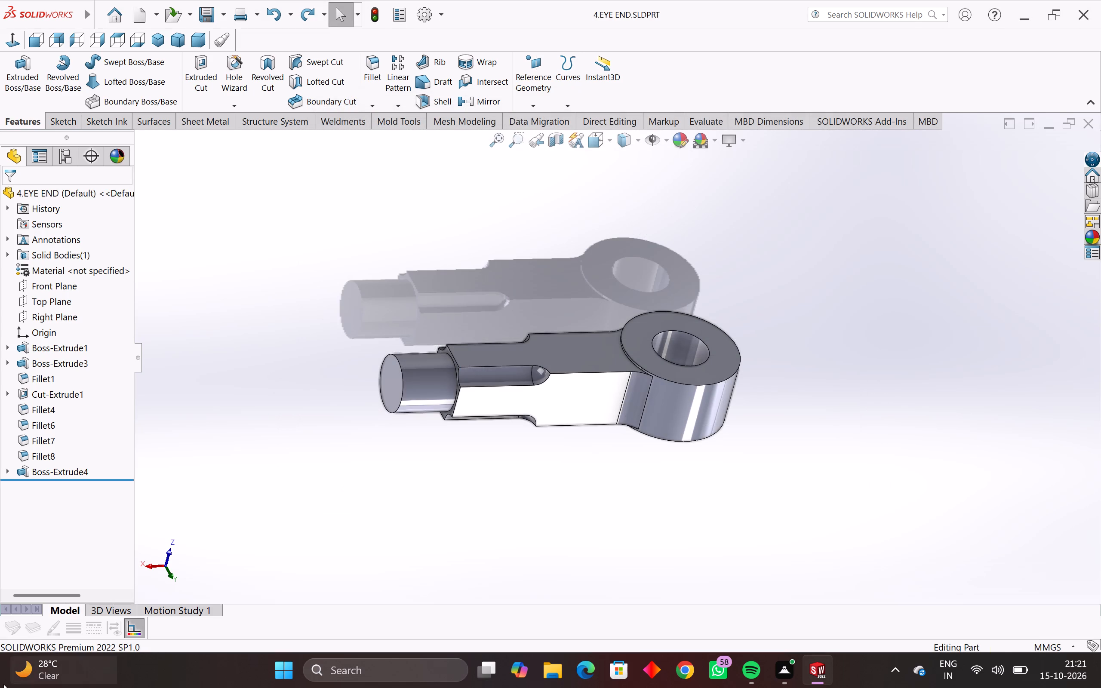
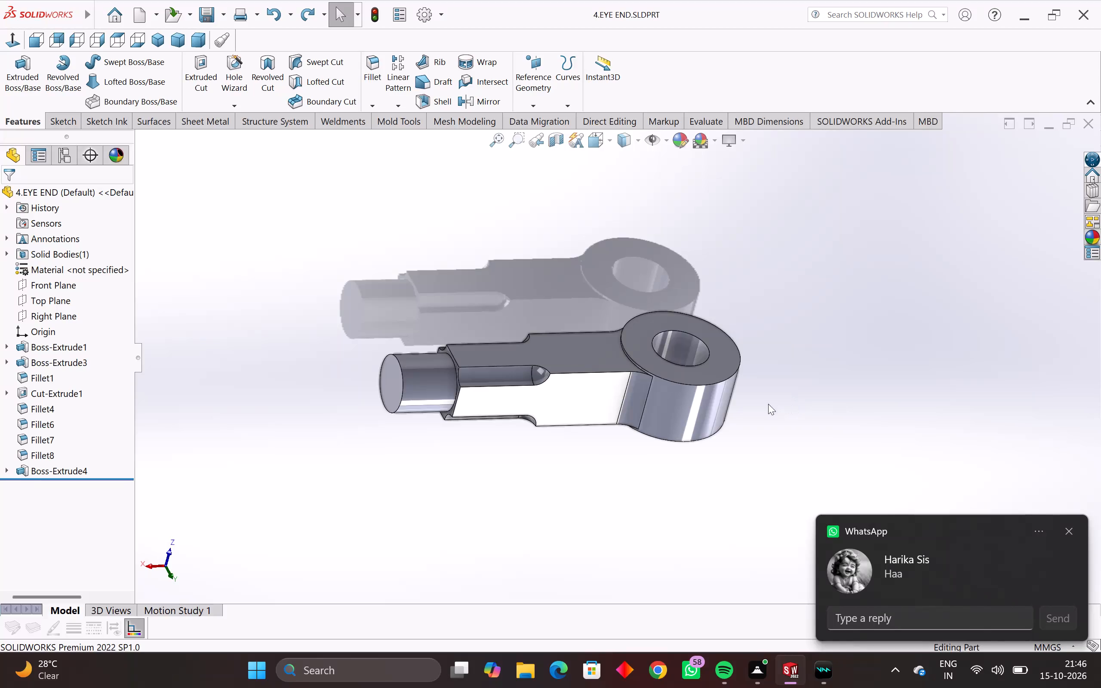
Examine the finished eye end model from all sides, including the eye, the slotted shank and the cylindrical end.
middle_click_drag(737, 409, 428, 541)
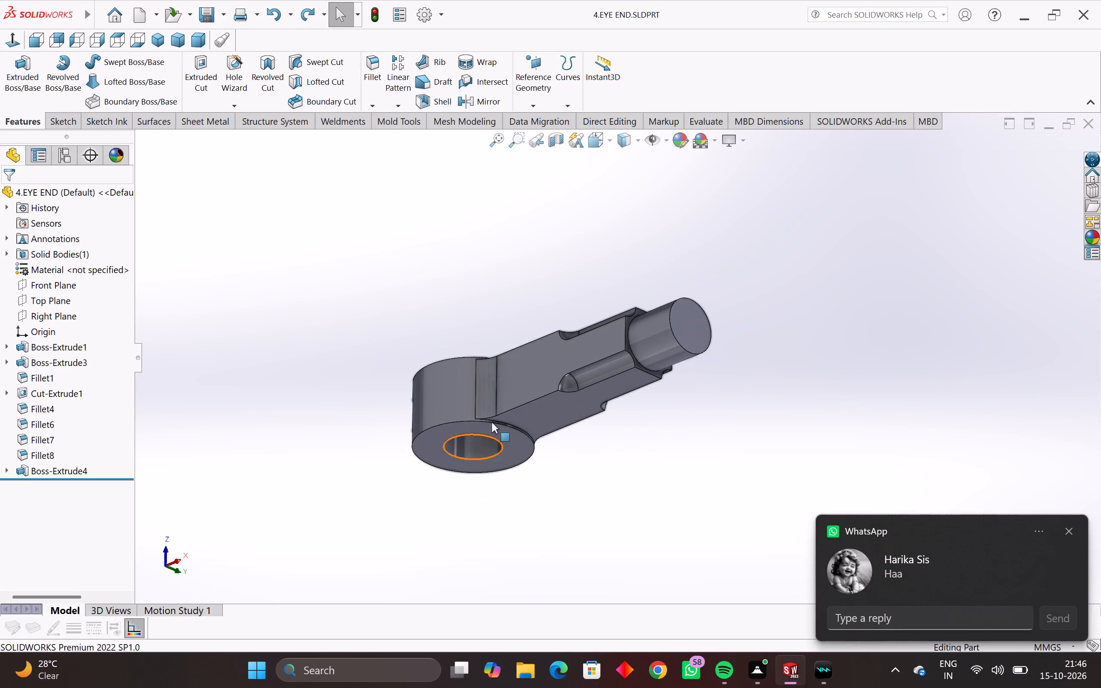
middle_click_drag(525, 355, 588, 545)
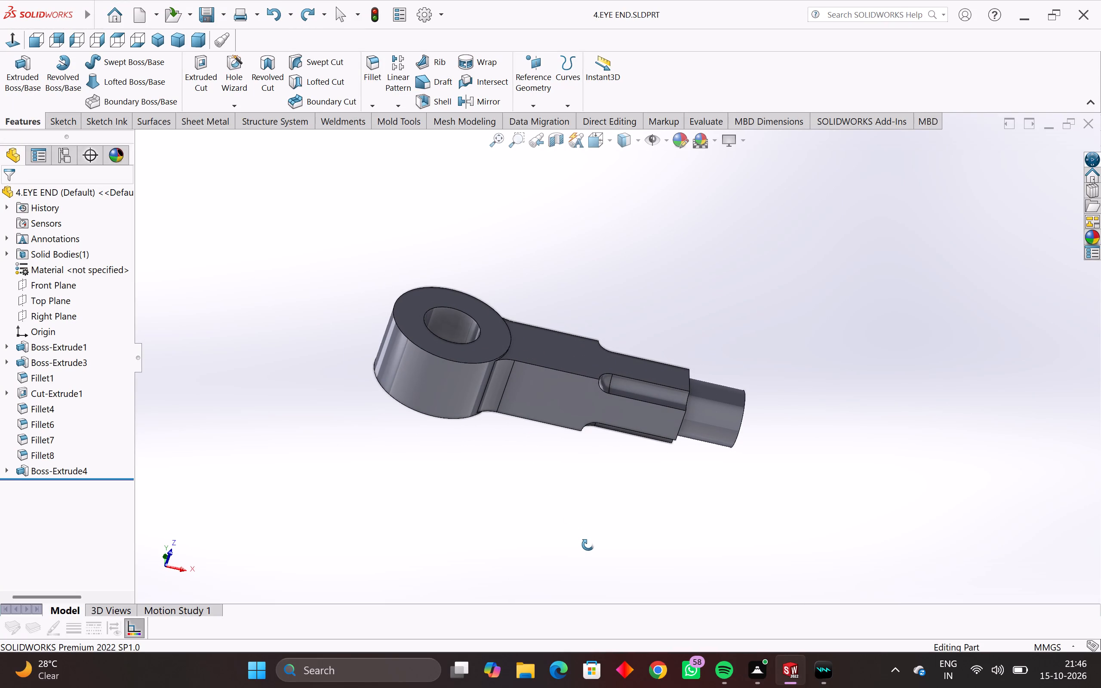
middle_click_drag(588, 545, 587, 544)
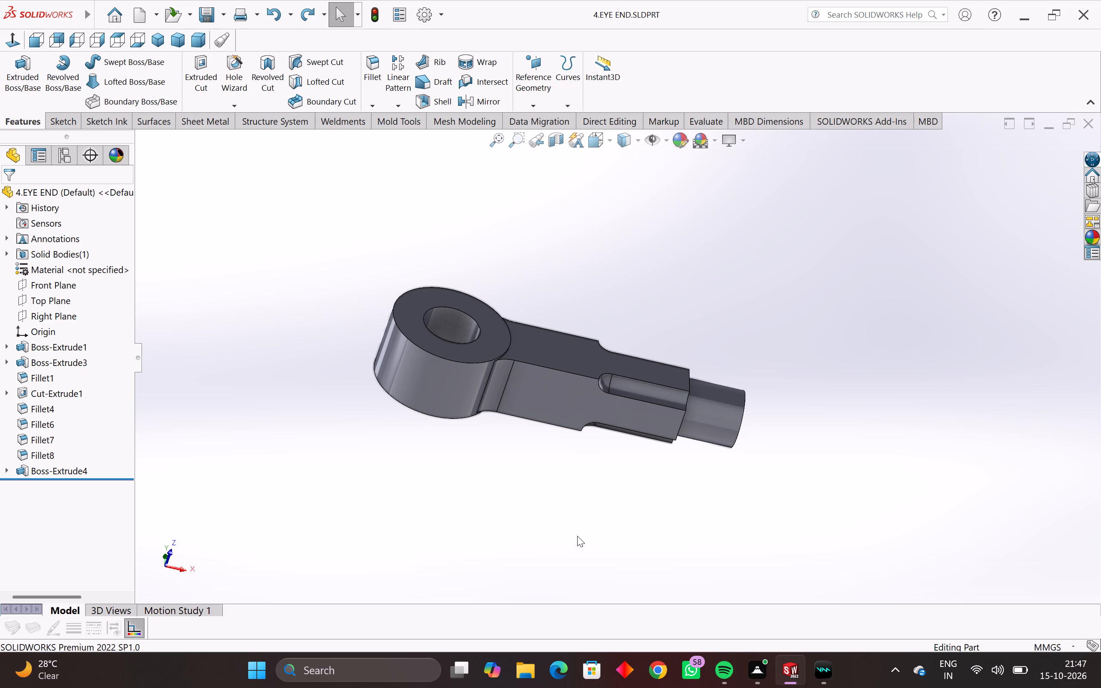
scroll(577, 536, "down", 1)
middle_click_drag(584, 516, 503, 565)
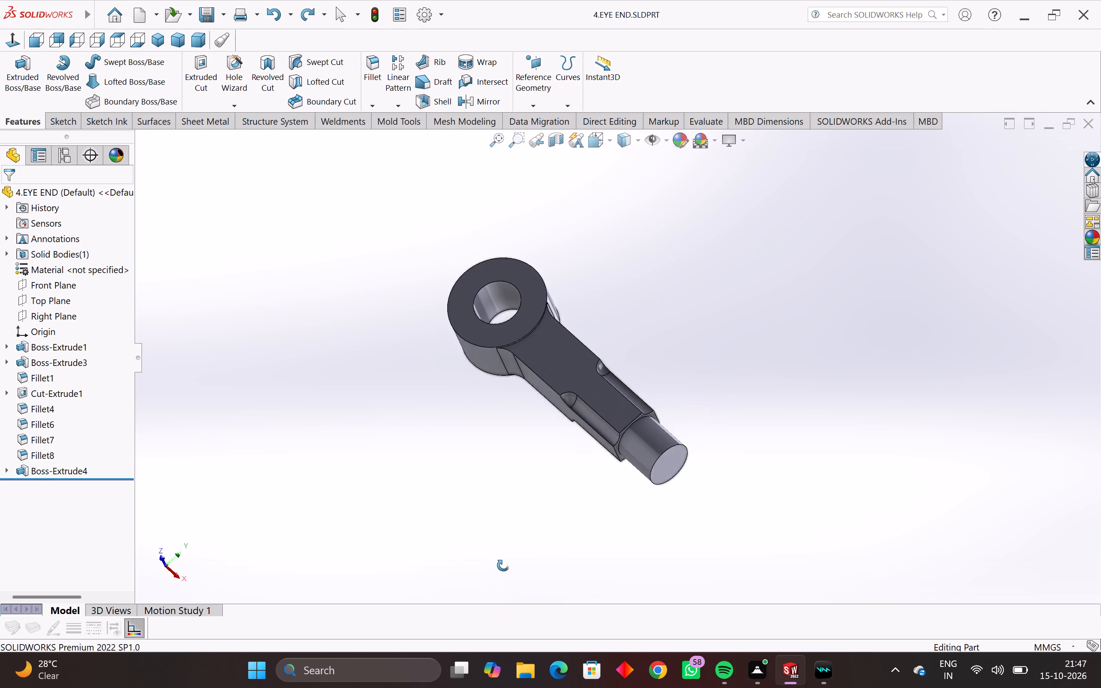
middle_click_drag(503, 565, 562, 468)
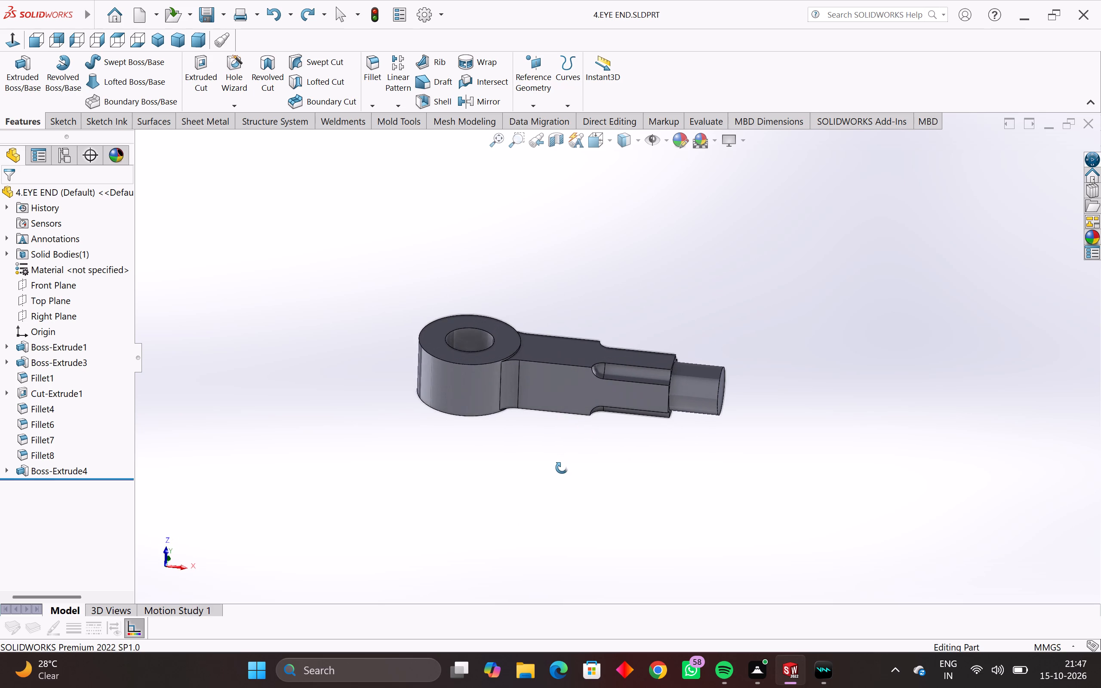
middle_click_drag(562, 468, 561, 471)
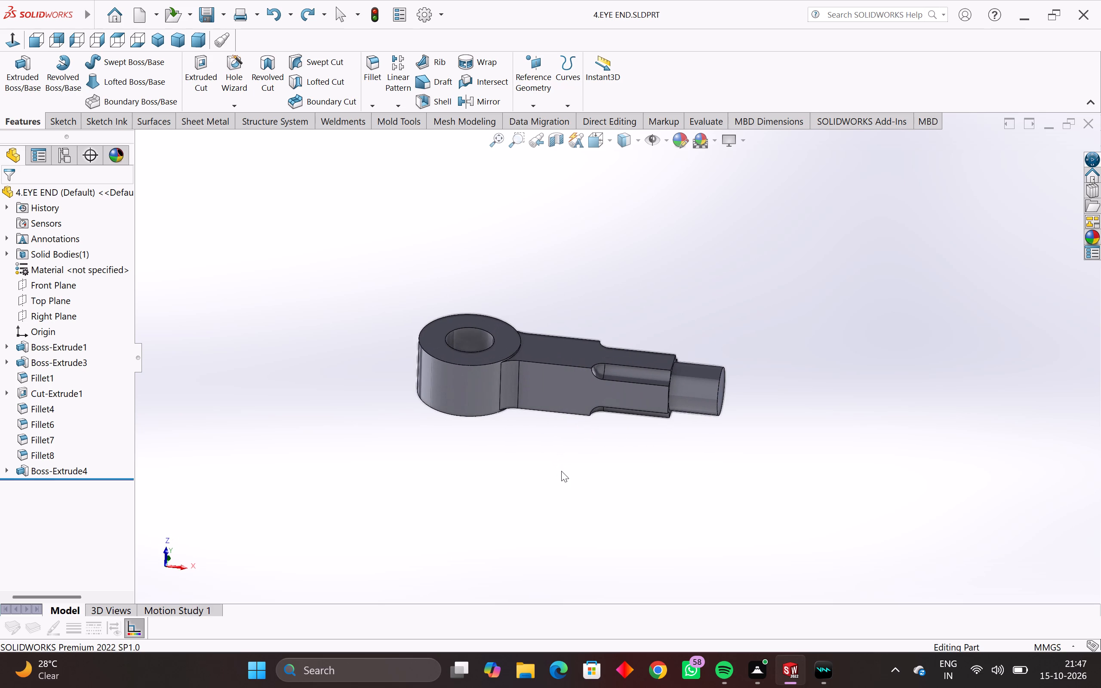
middle_click_drag(566, 439, 422, 425)
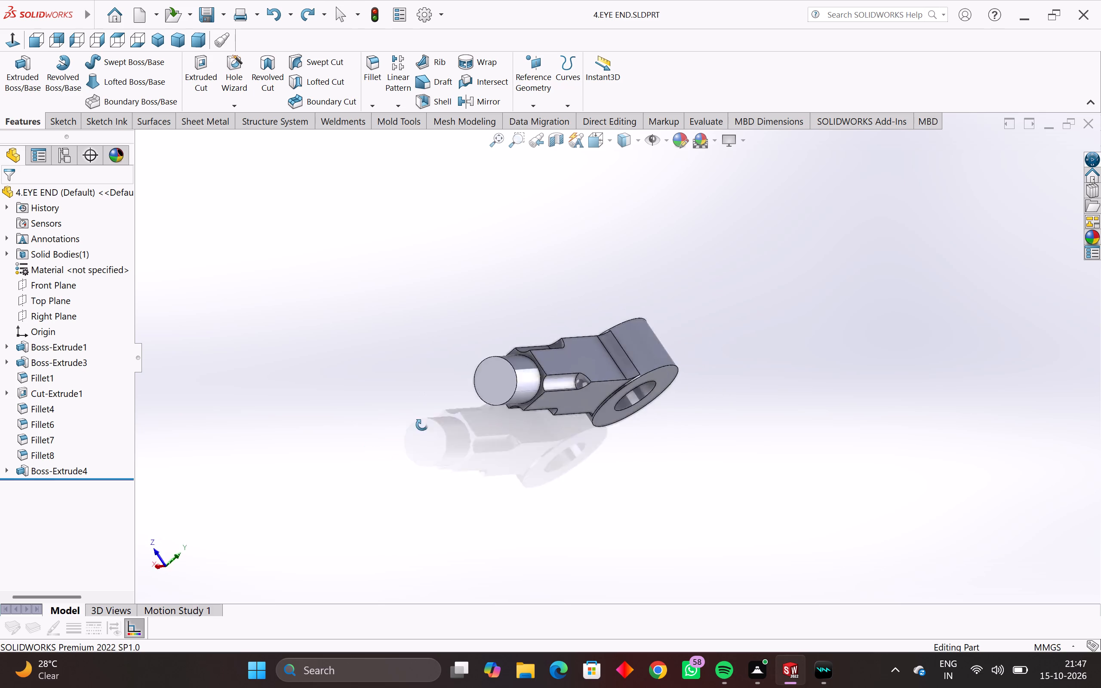
middle_click_drag(422, 425, 610, 554)
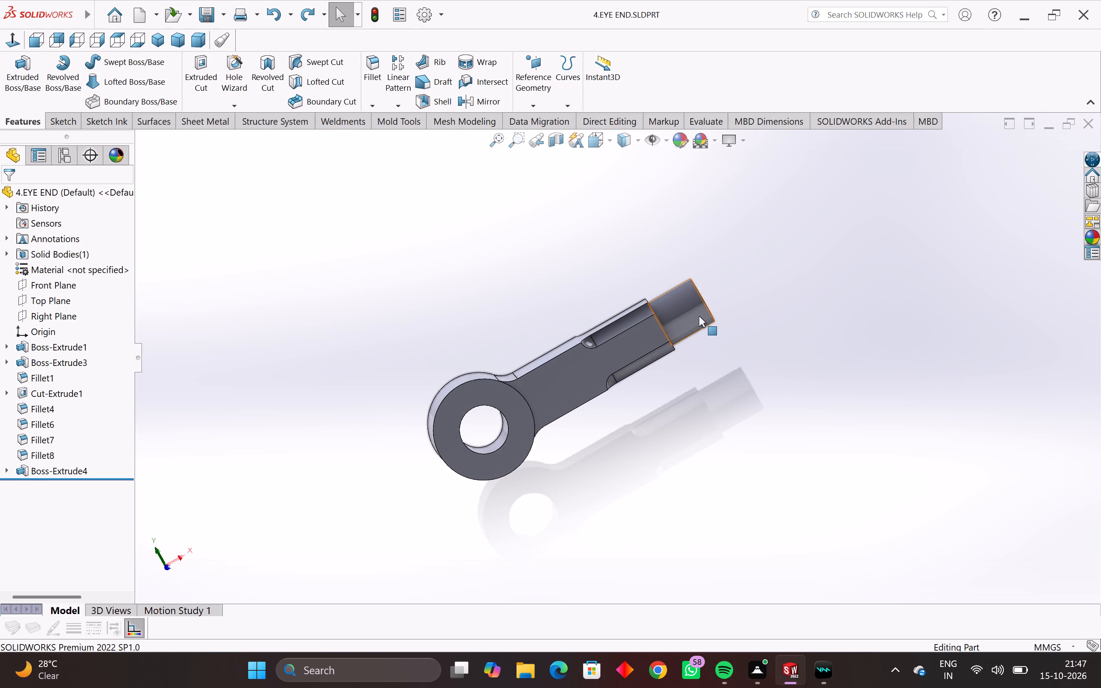
middle_click_drag(701, 312, 715, 259)
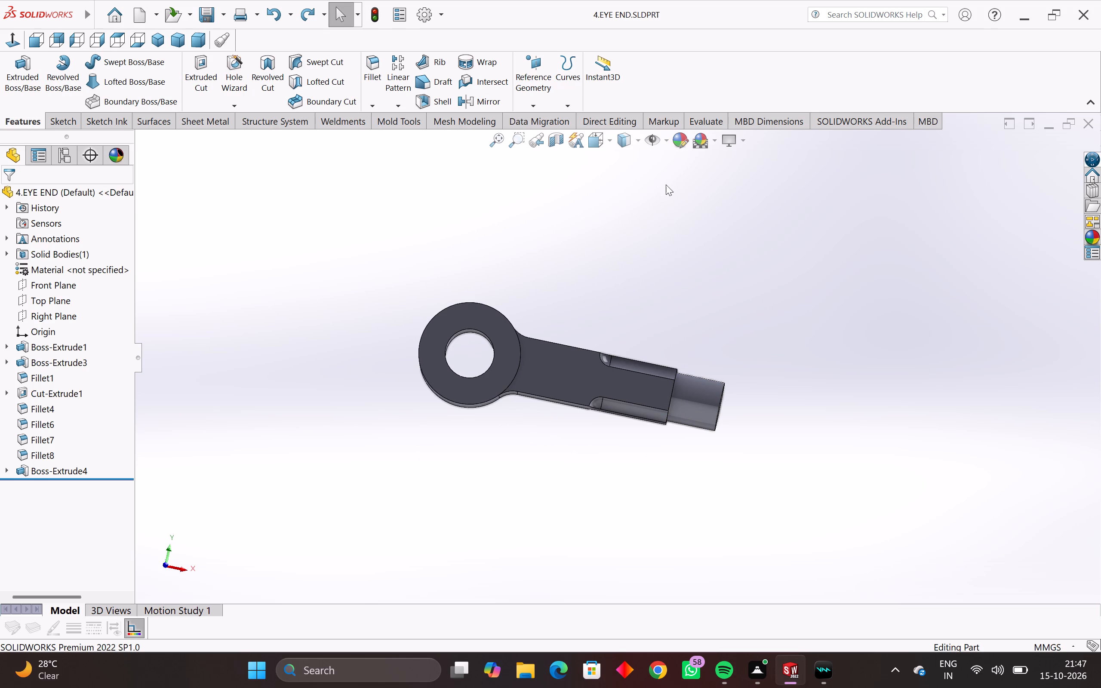
middle_click_drag(600, 227, 518, 550)
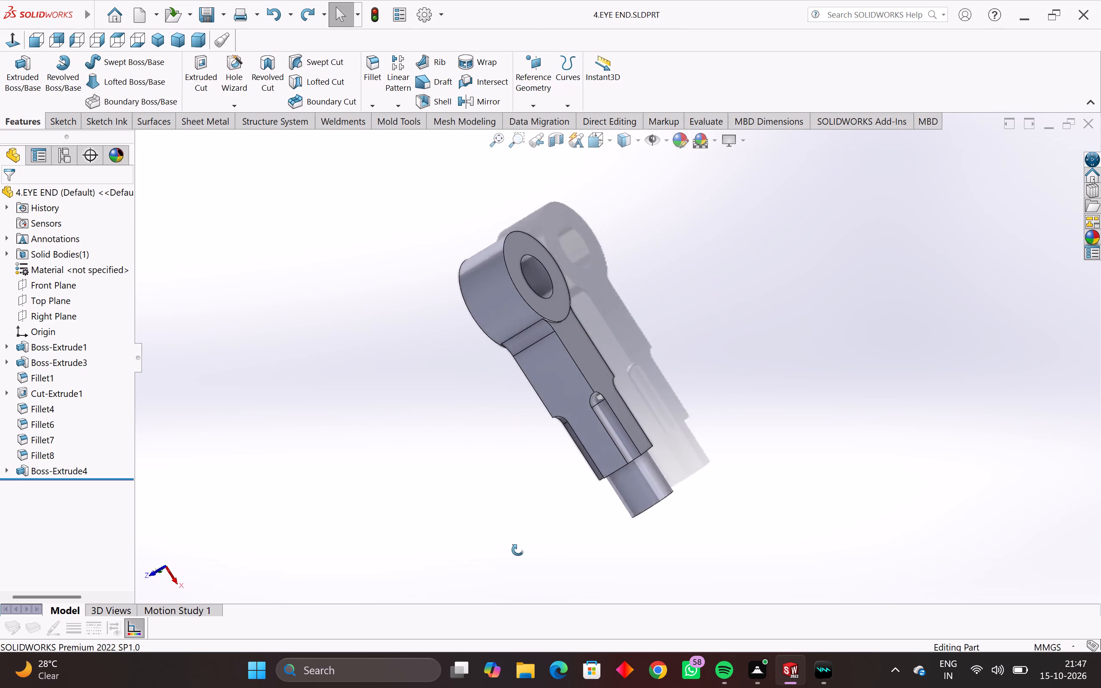
middle_click_drag(518, 550, 530, 534)
middle_click_drag(581, 258, 581, 258)
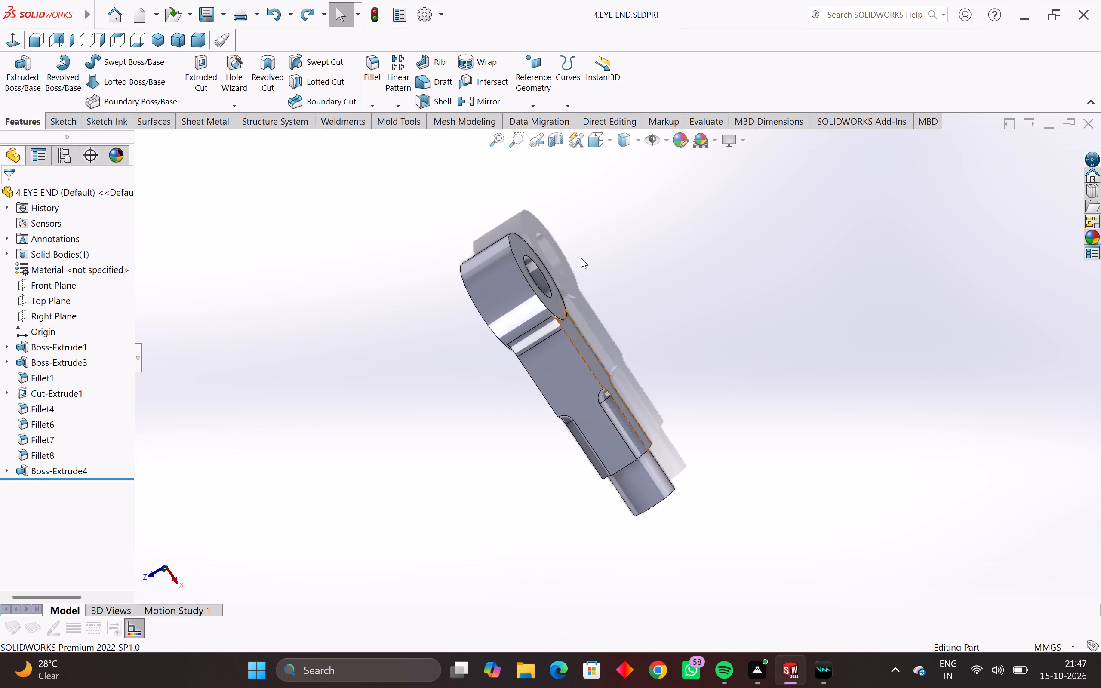
middle_click_drag(581, 258, 464, 568)
middle_click_drag(558, 239, 558, 239)
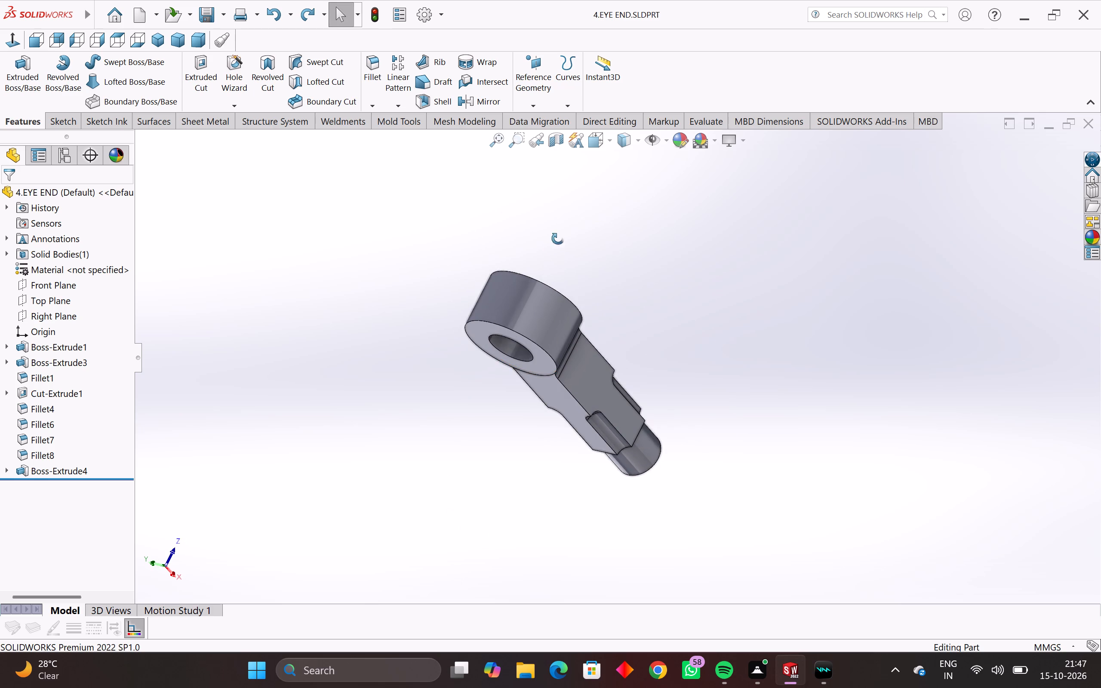
middle_click_drag(558, 239, 455, 472)
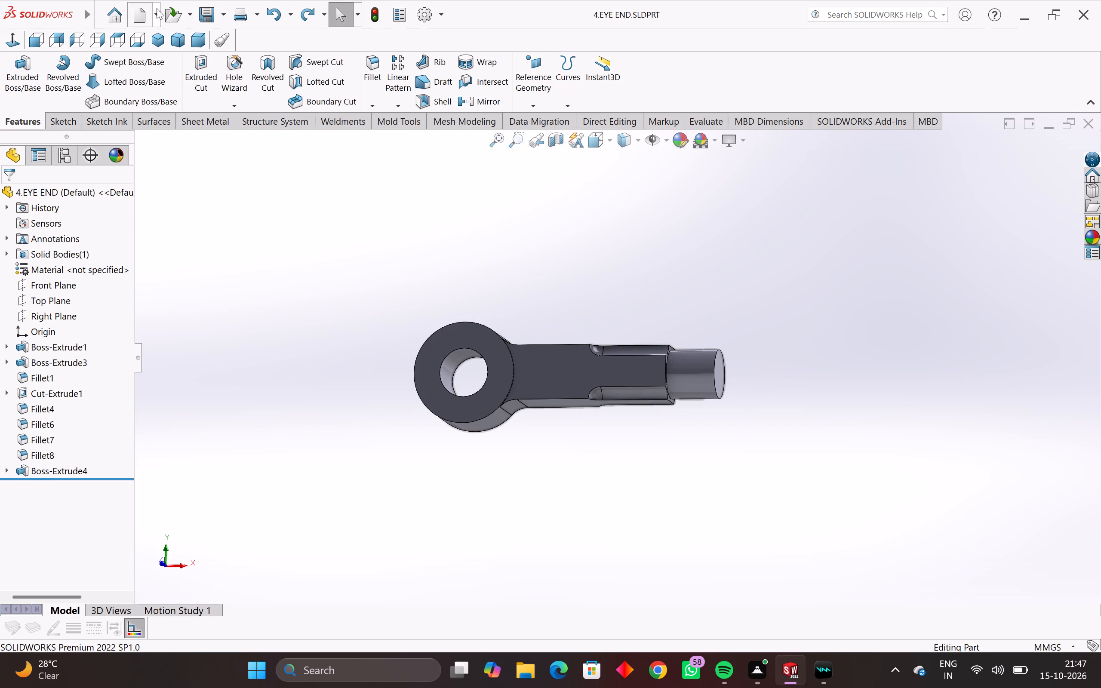
Create a new part document.
left_click(134, 19)
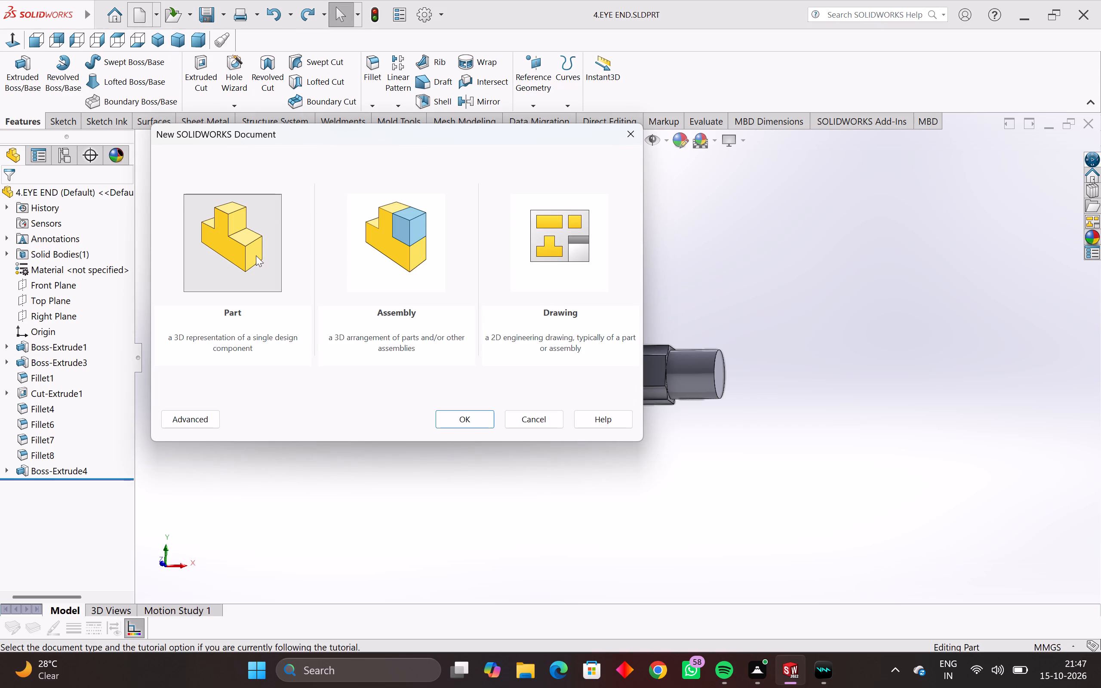
double_click(252, 249)
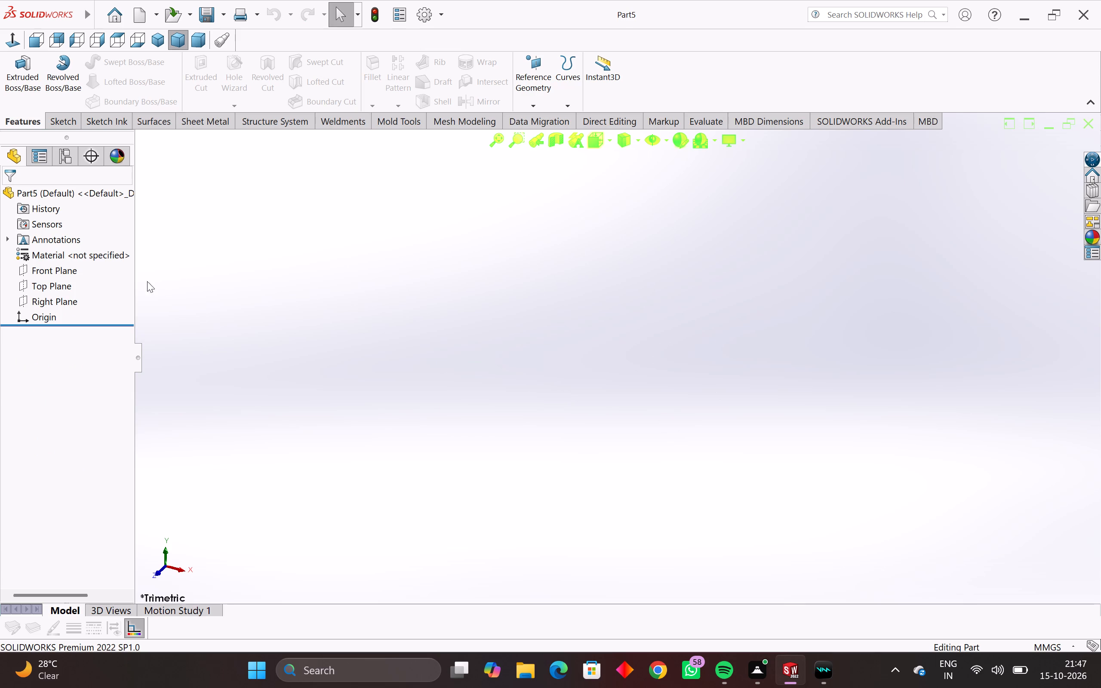
Start a sketch on the Front Plane and draw a 52 mm diameter circle centred on the origin.
left_click(71, 273)
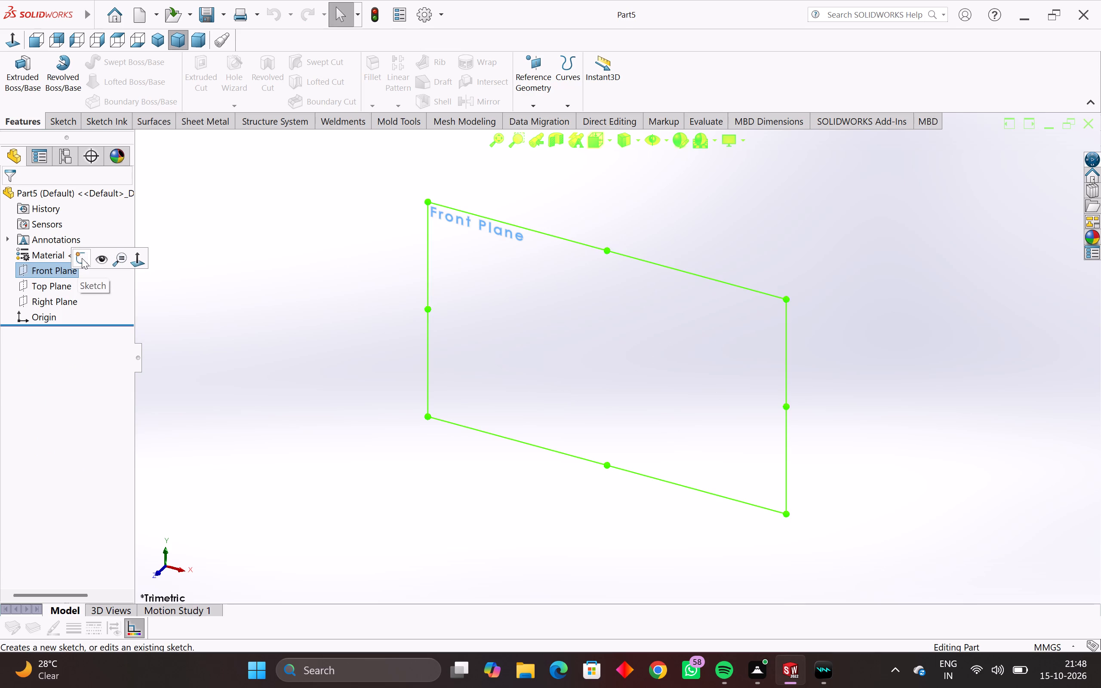
left_click(82, 258)
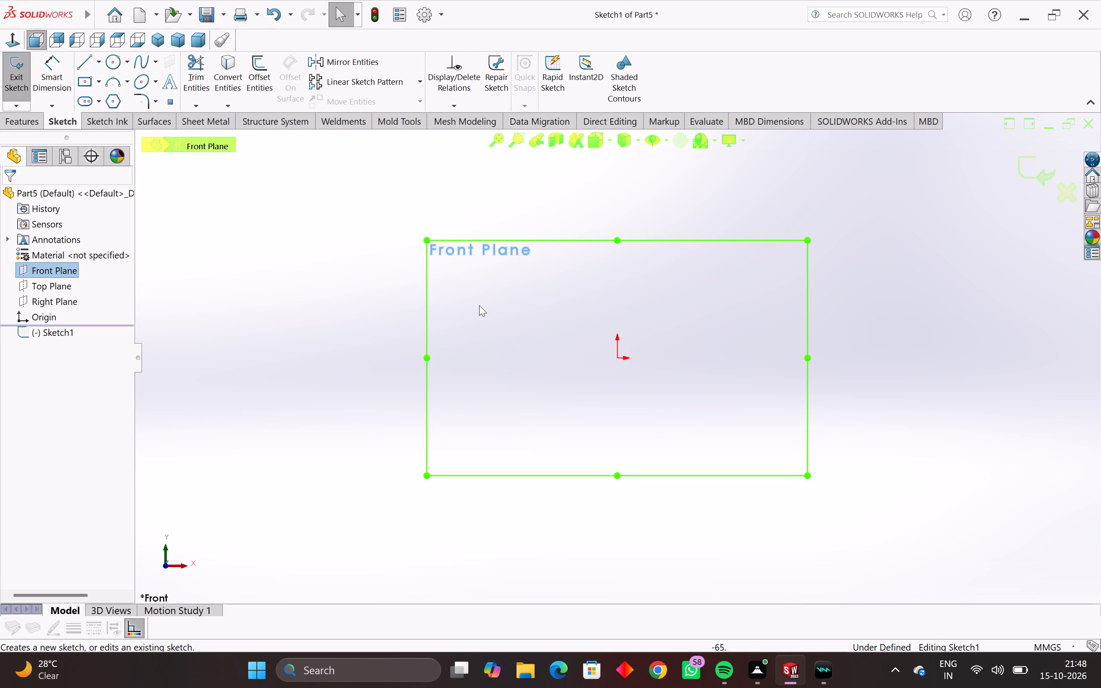
left_click(402, 352)
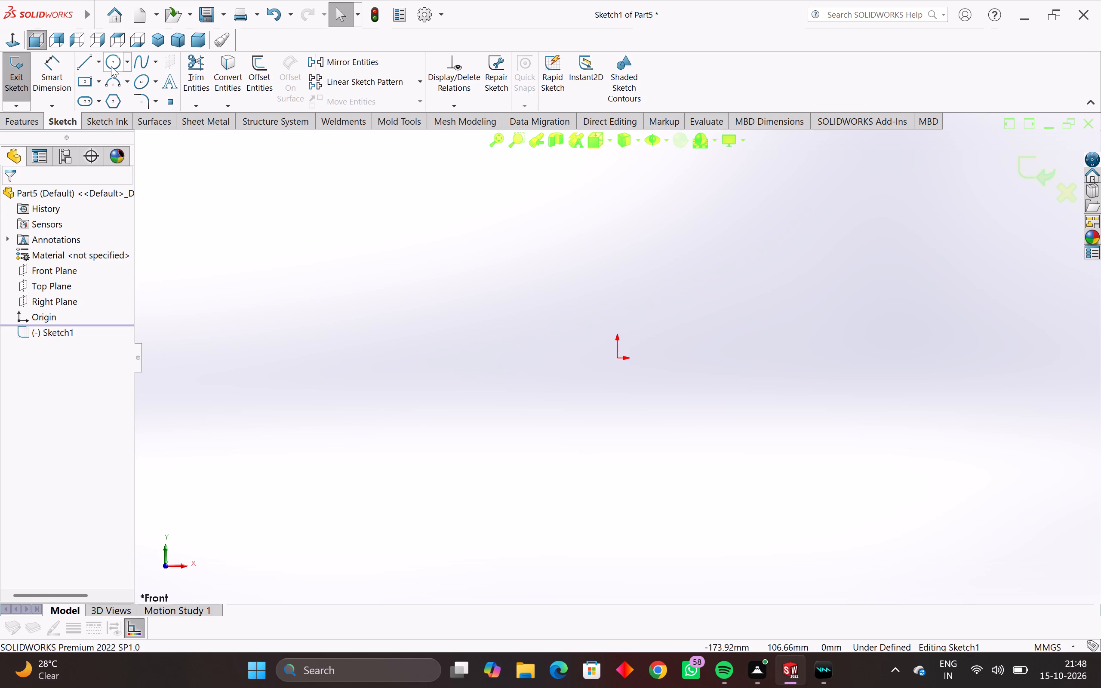
left_click(111, 66)
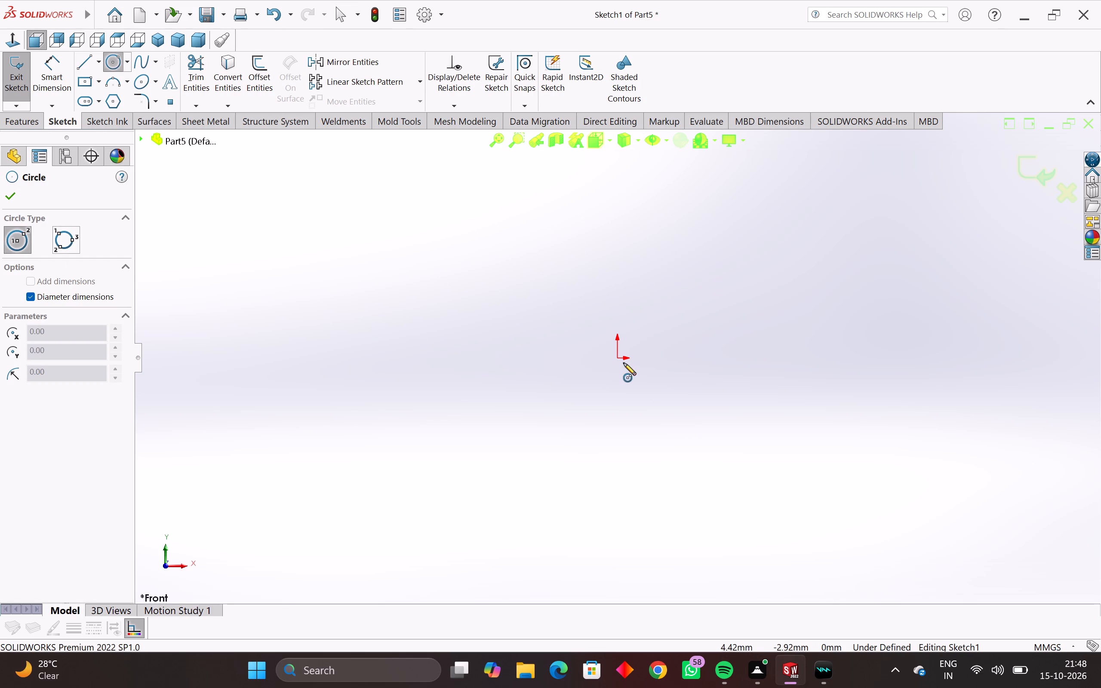
left_click(618, 359)
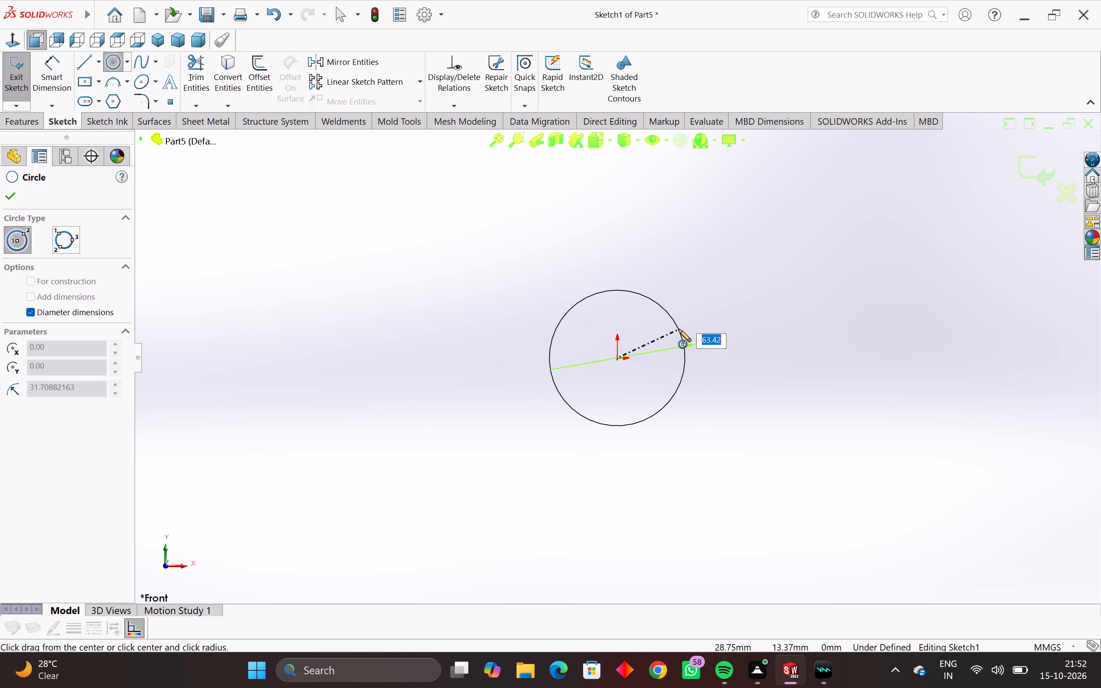
scroll(679, 326, "up", 1)
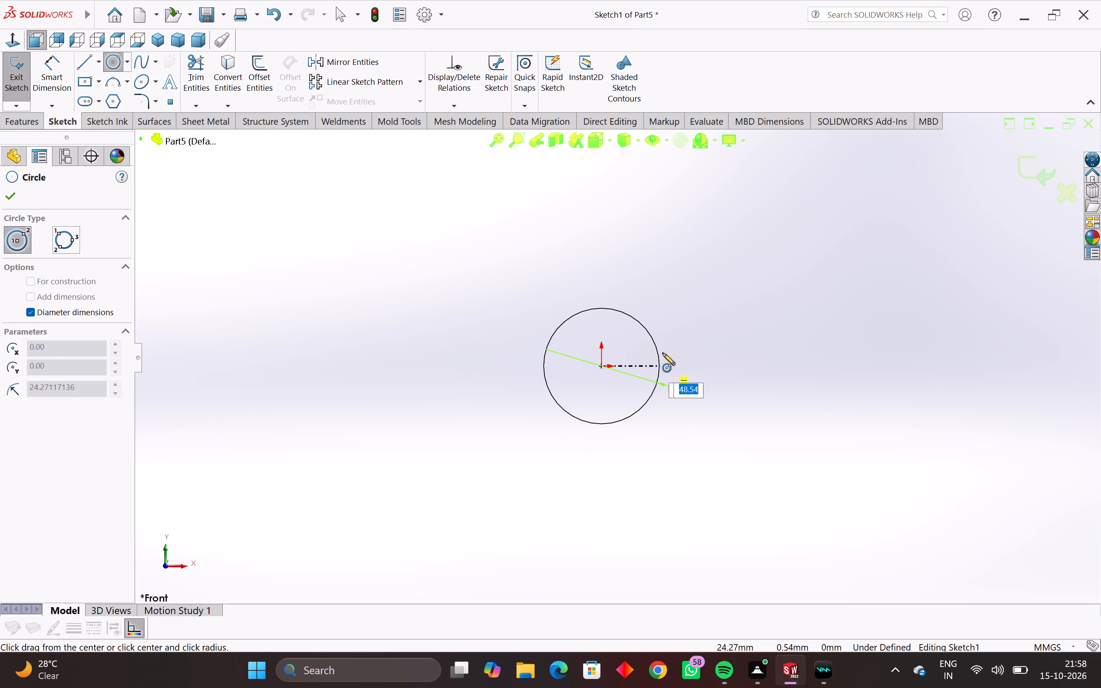
middle_click_drag(691, 356, 683, 376)
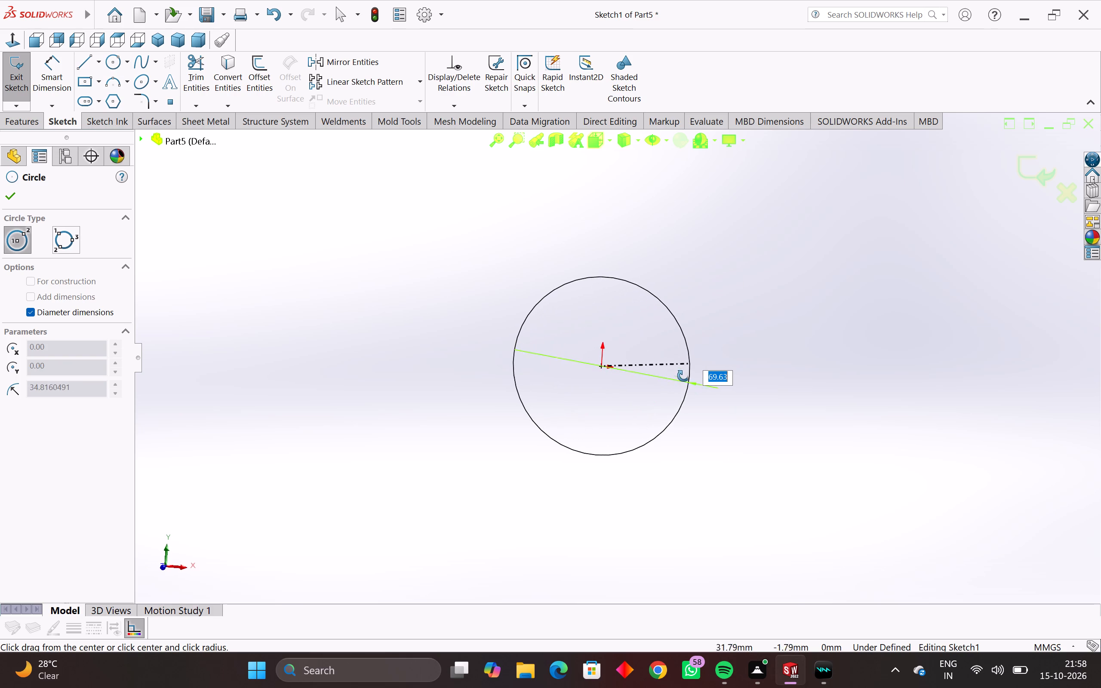
middle_click_drag(683, 376, 684, 375)
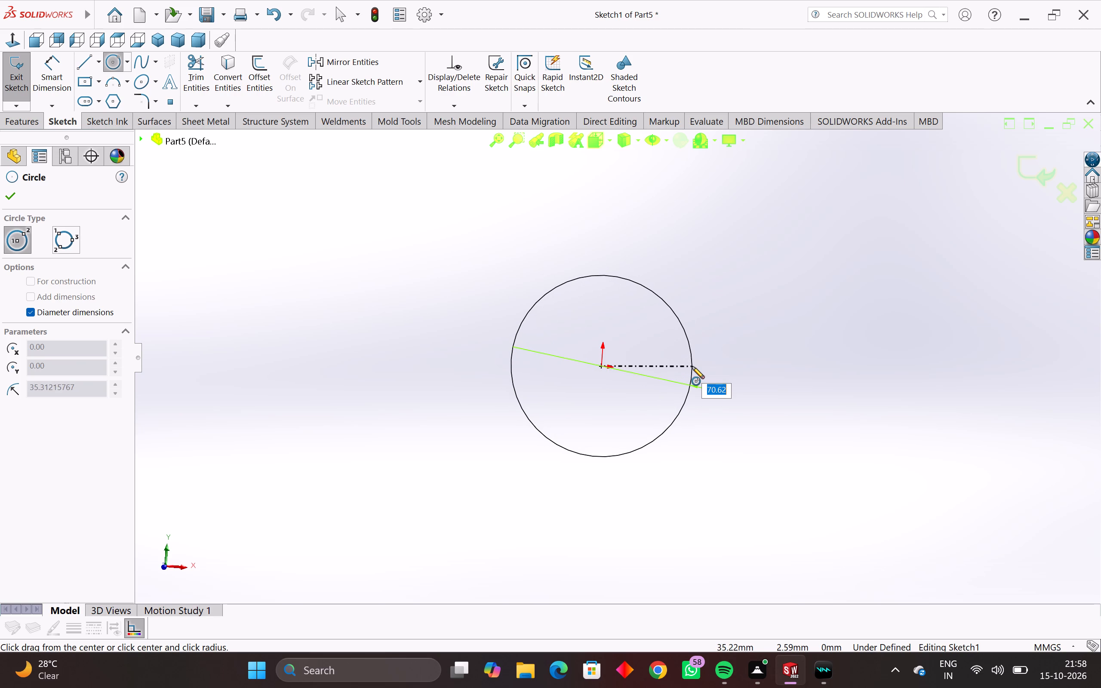
type("52")
key("Return")
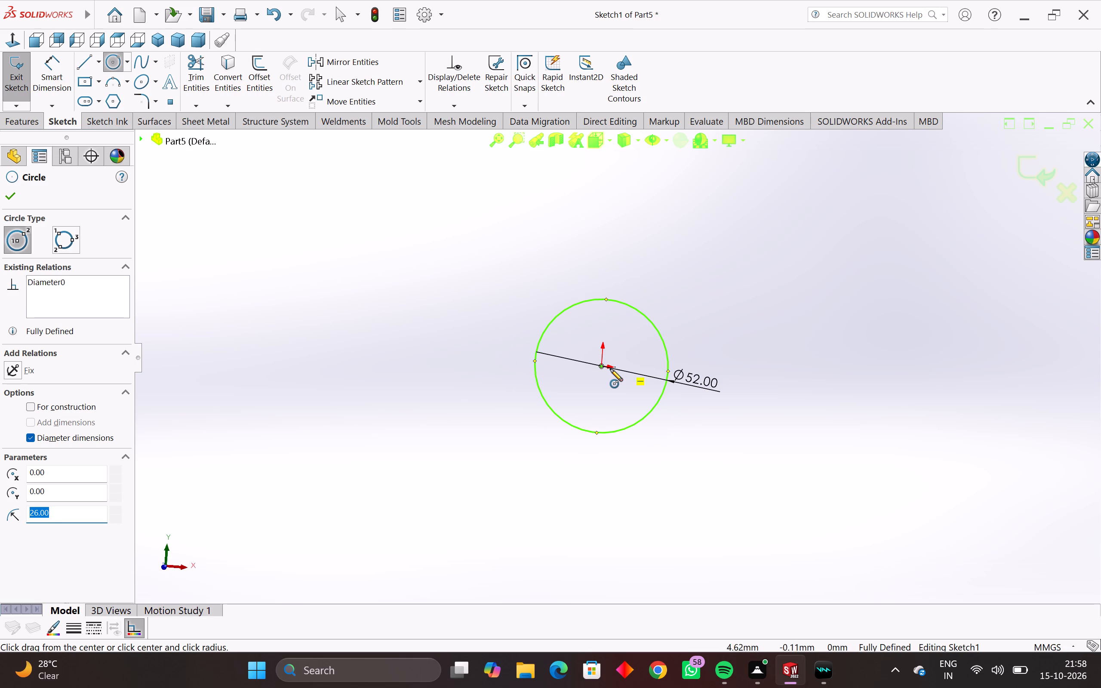
Draw a concentric 25 mm diameter circle at the origin inside the 52 mm circle.
scroll(605, 372, "up", 7)
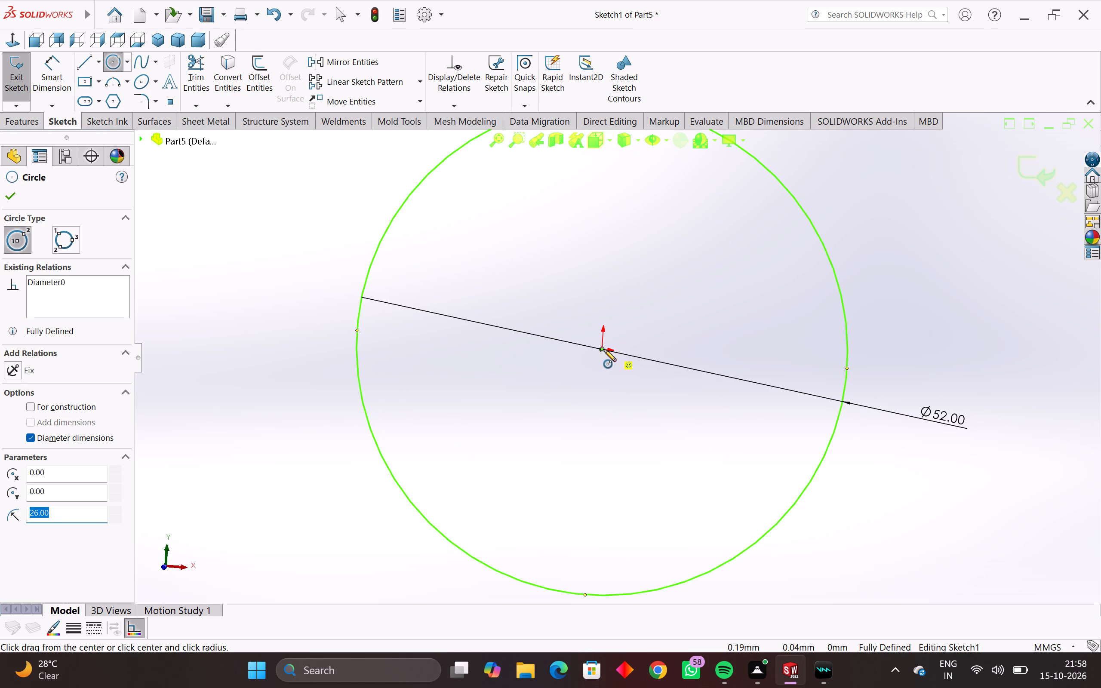
left_click(601, 349)
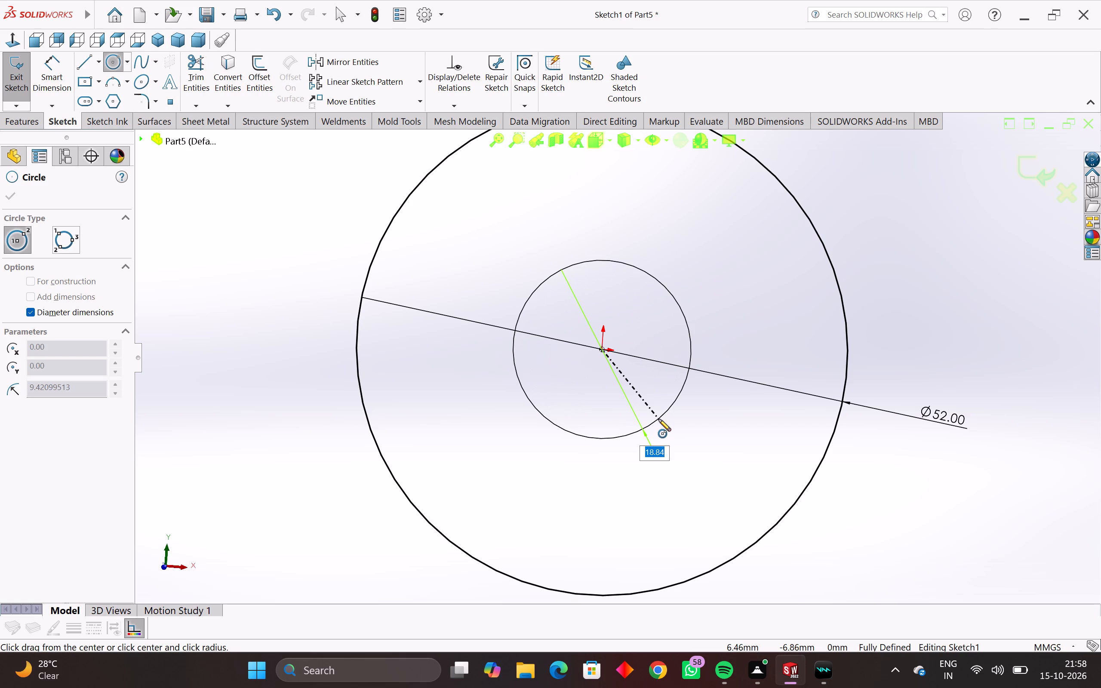
type("25")
key("Return")
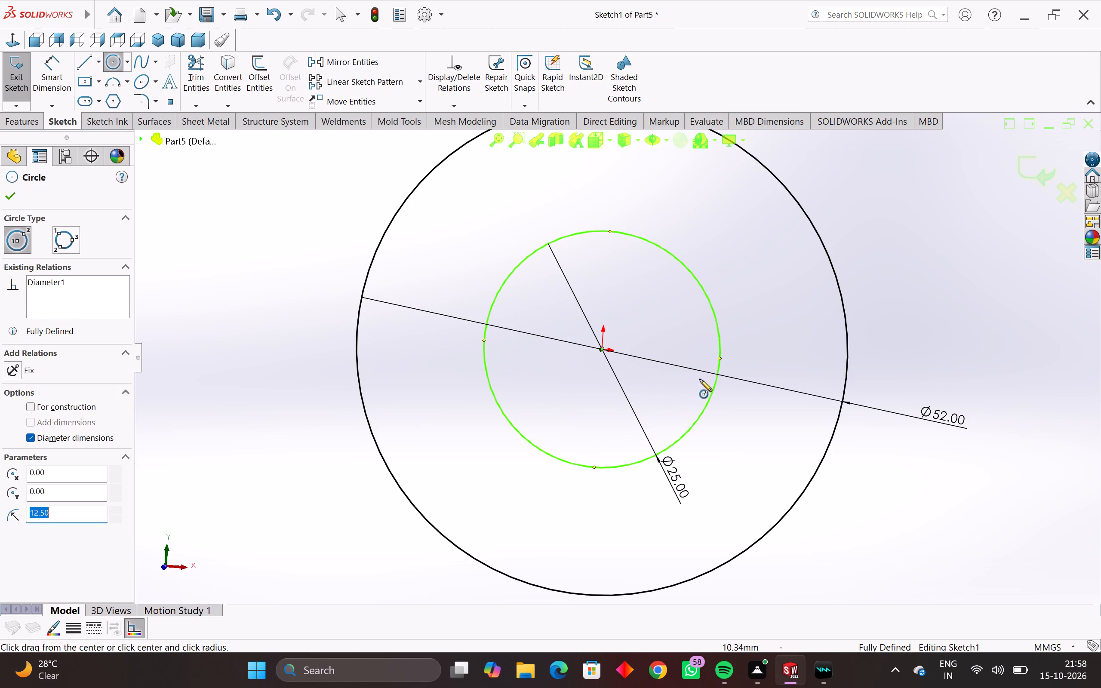
key("Escape")
key("Escape")
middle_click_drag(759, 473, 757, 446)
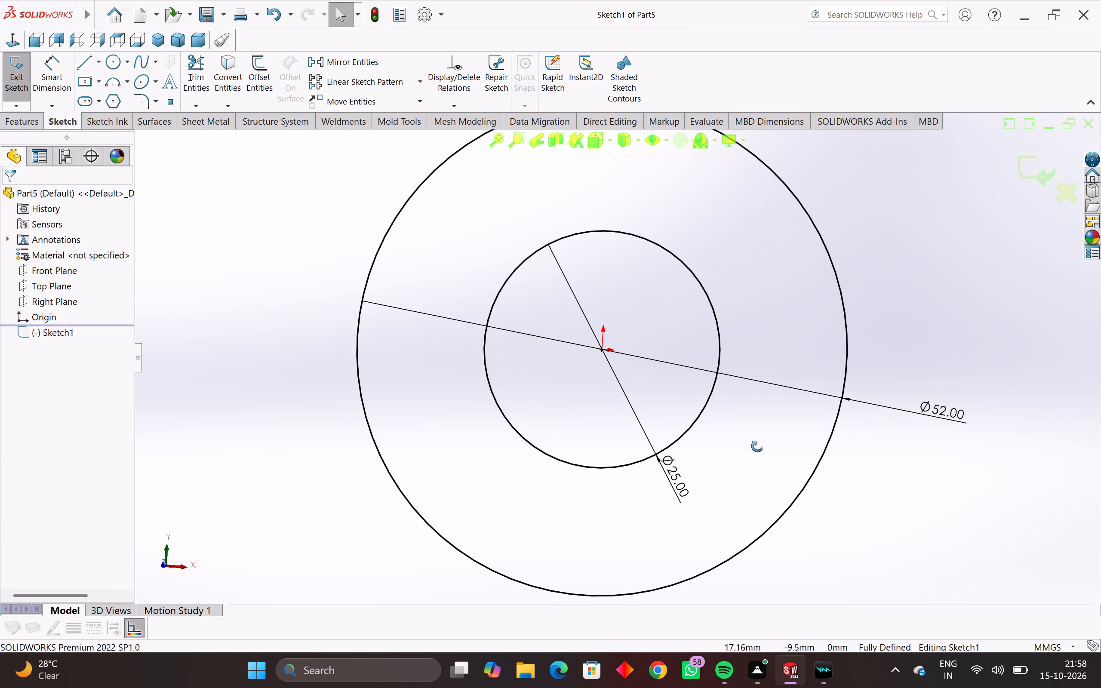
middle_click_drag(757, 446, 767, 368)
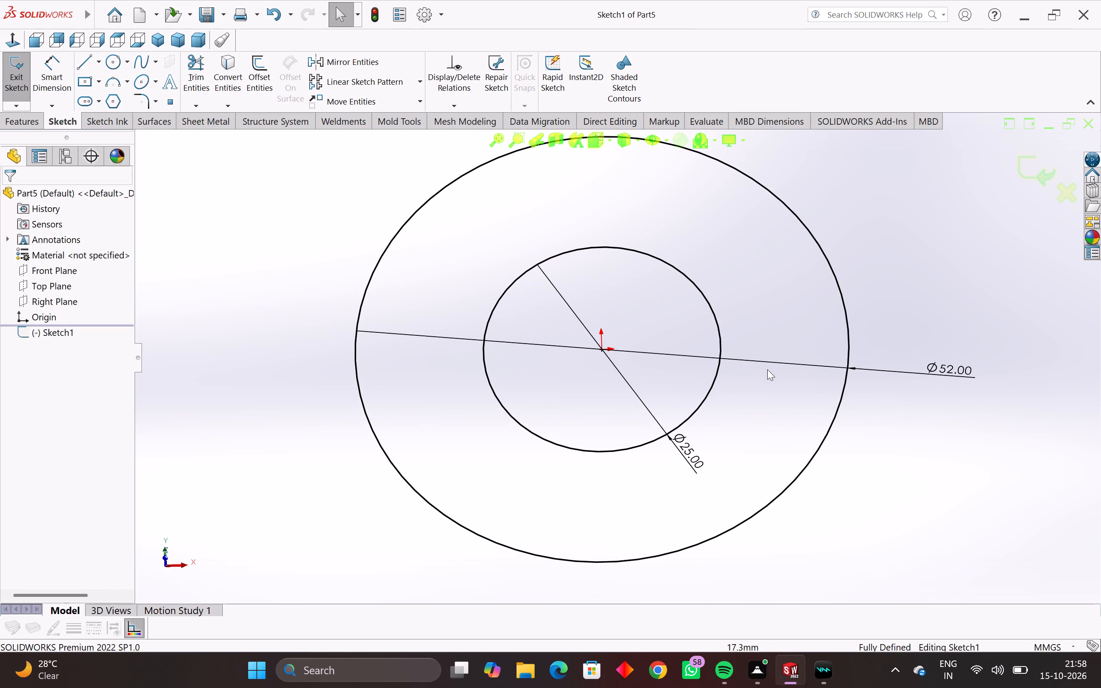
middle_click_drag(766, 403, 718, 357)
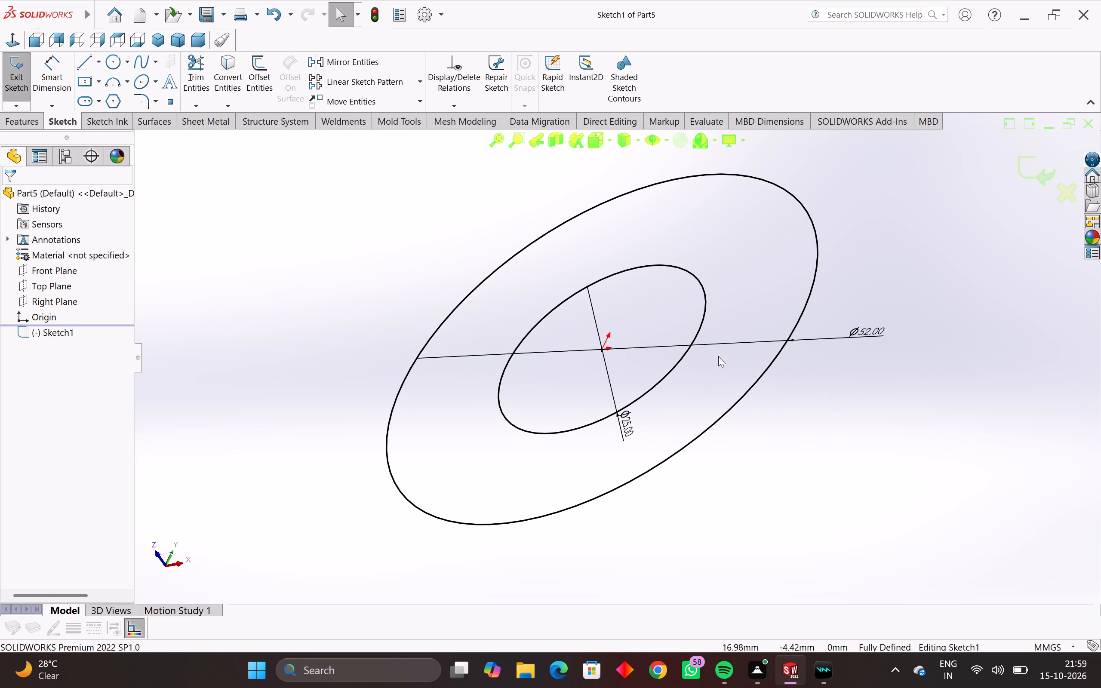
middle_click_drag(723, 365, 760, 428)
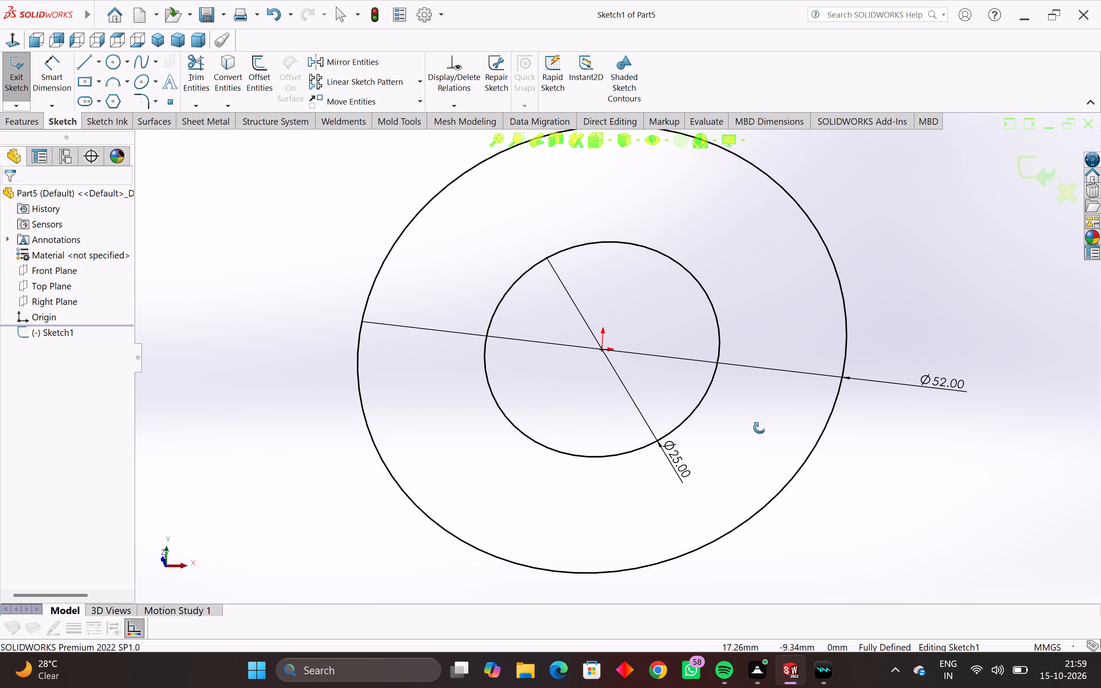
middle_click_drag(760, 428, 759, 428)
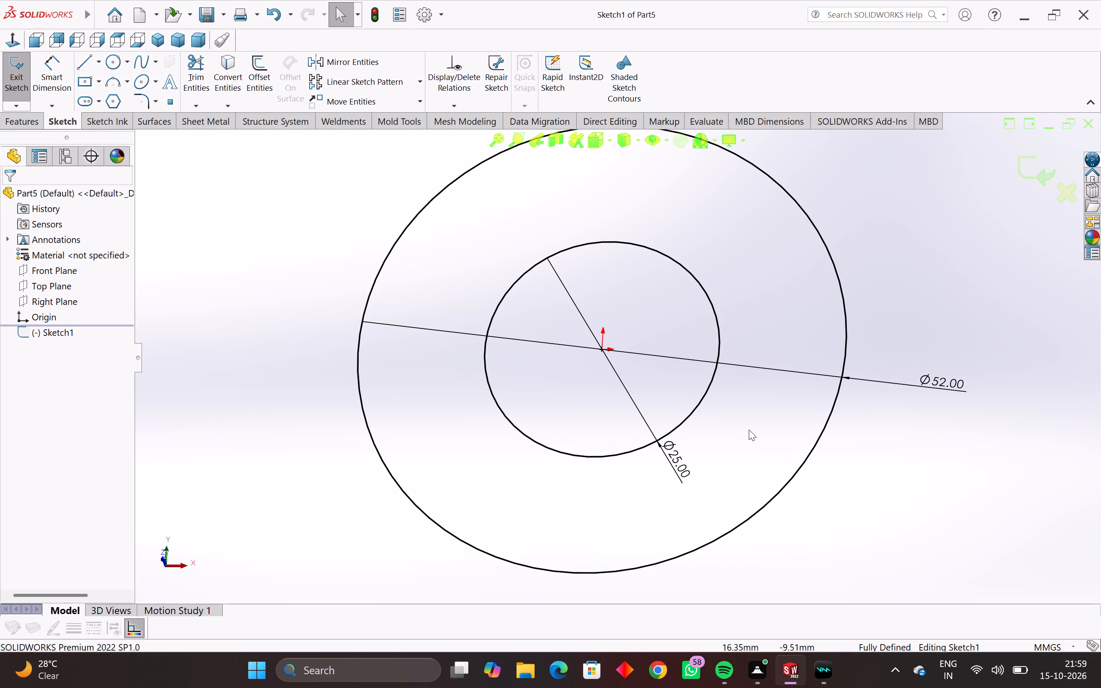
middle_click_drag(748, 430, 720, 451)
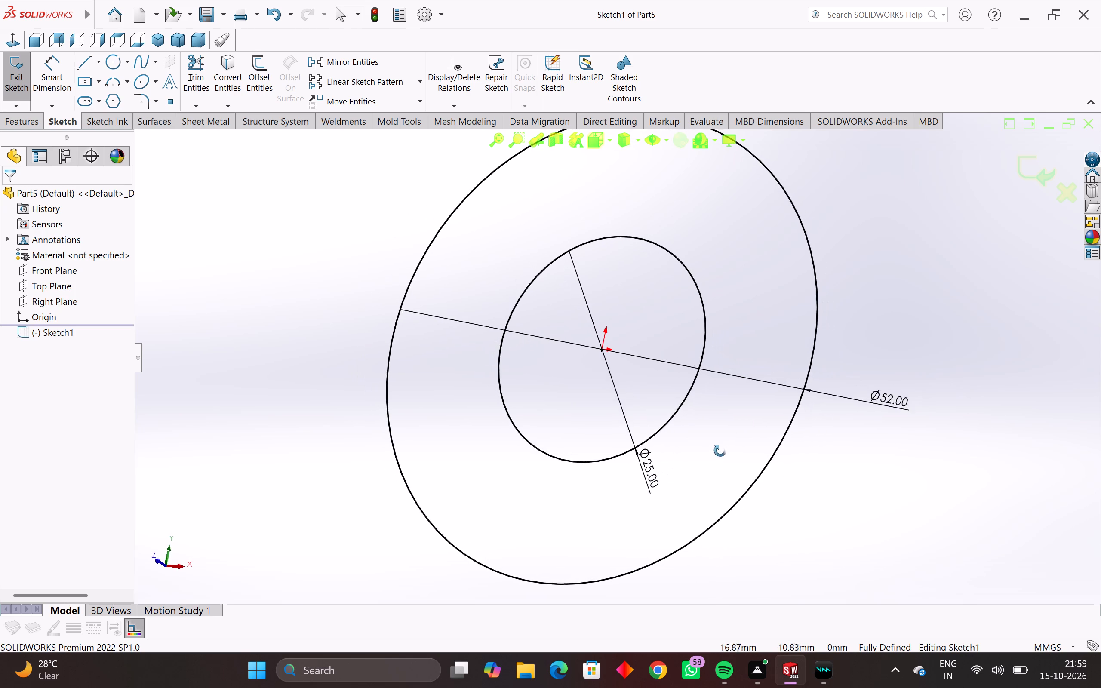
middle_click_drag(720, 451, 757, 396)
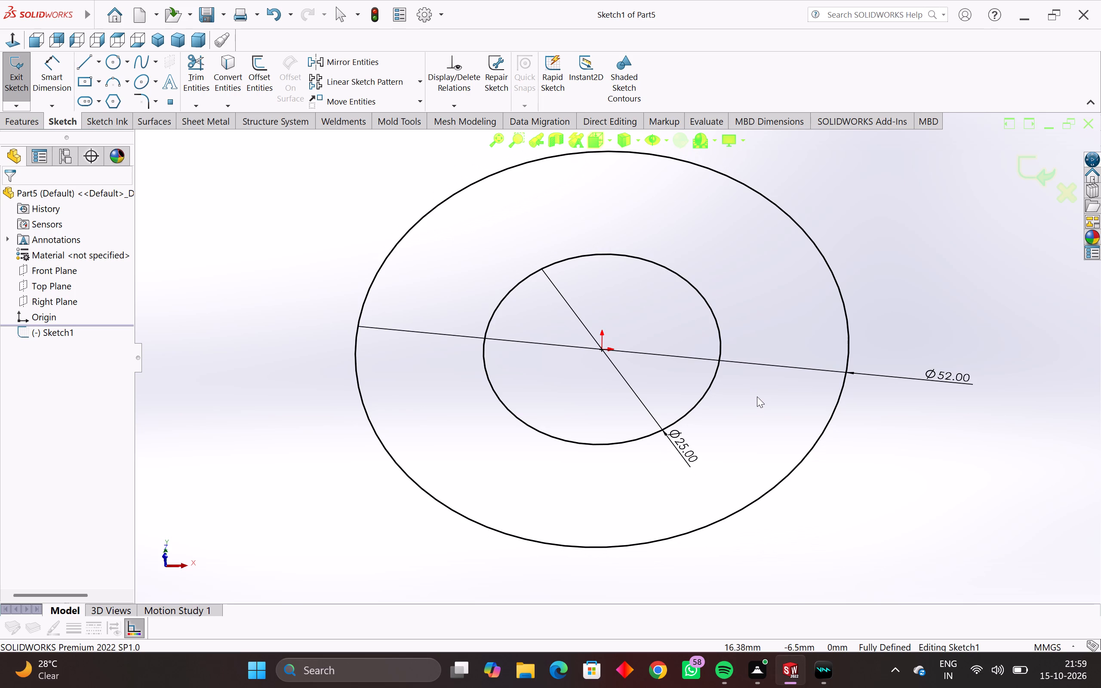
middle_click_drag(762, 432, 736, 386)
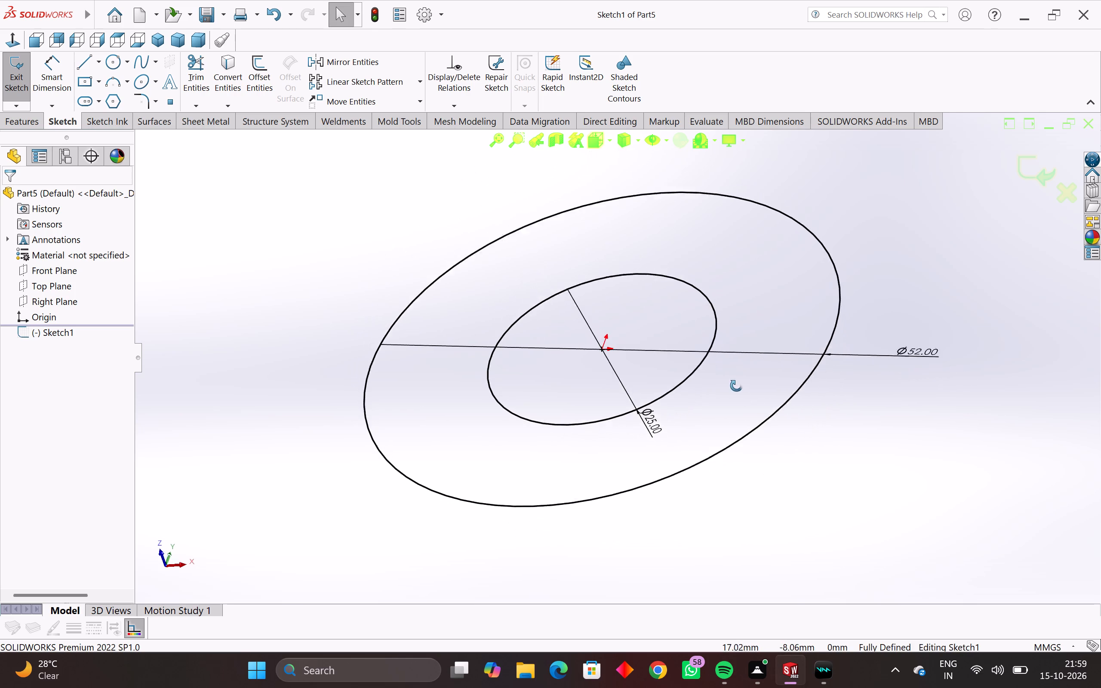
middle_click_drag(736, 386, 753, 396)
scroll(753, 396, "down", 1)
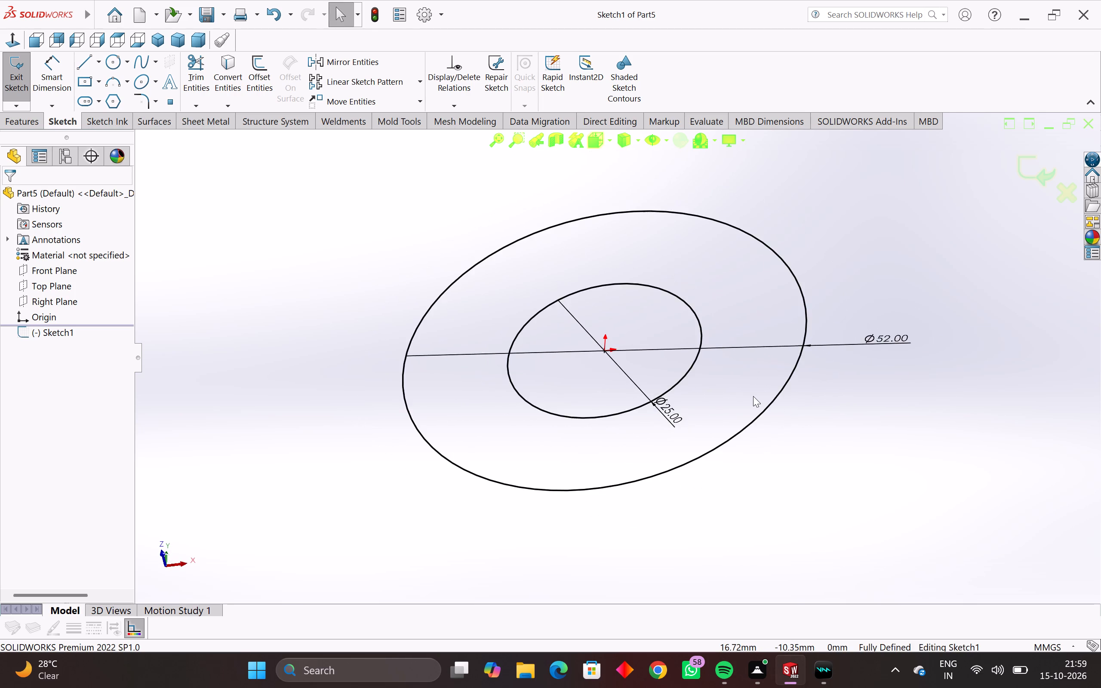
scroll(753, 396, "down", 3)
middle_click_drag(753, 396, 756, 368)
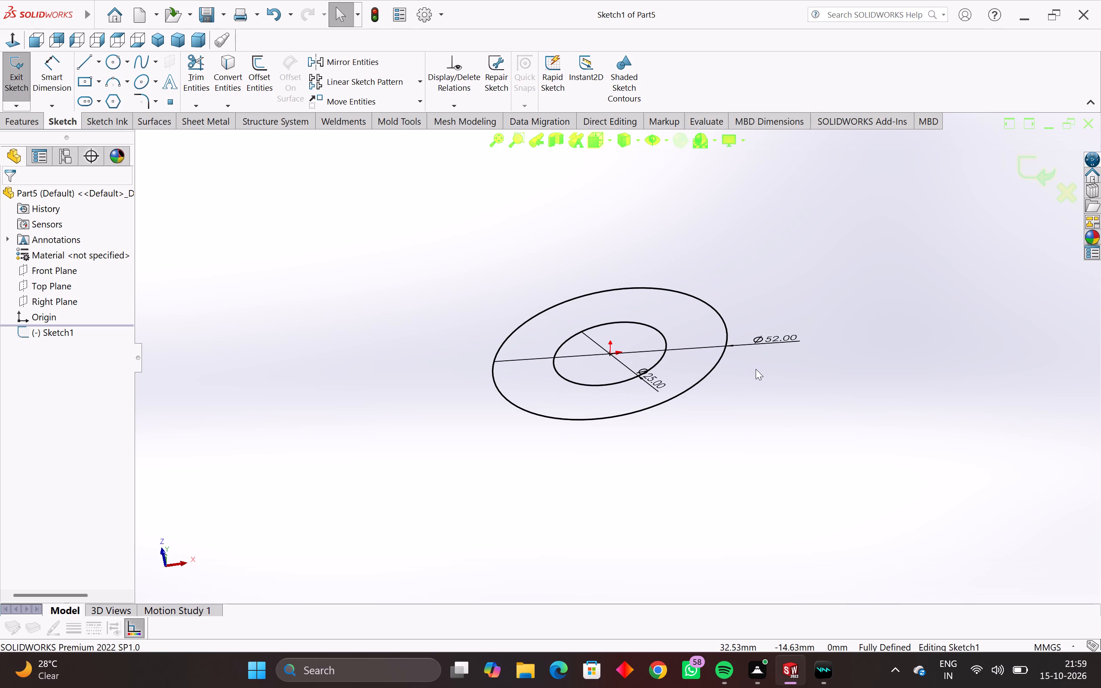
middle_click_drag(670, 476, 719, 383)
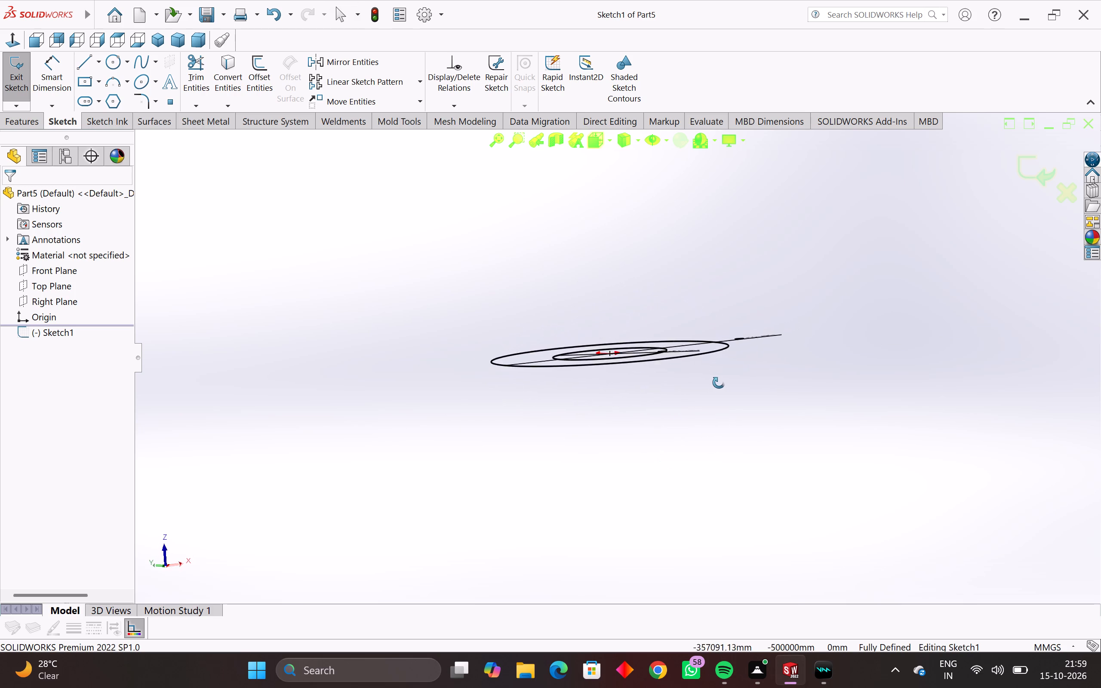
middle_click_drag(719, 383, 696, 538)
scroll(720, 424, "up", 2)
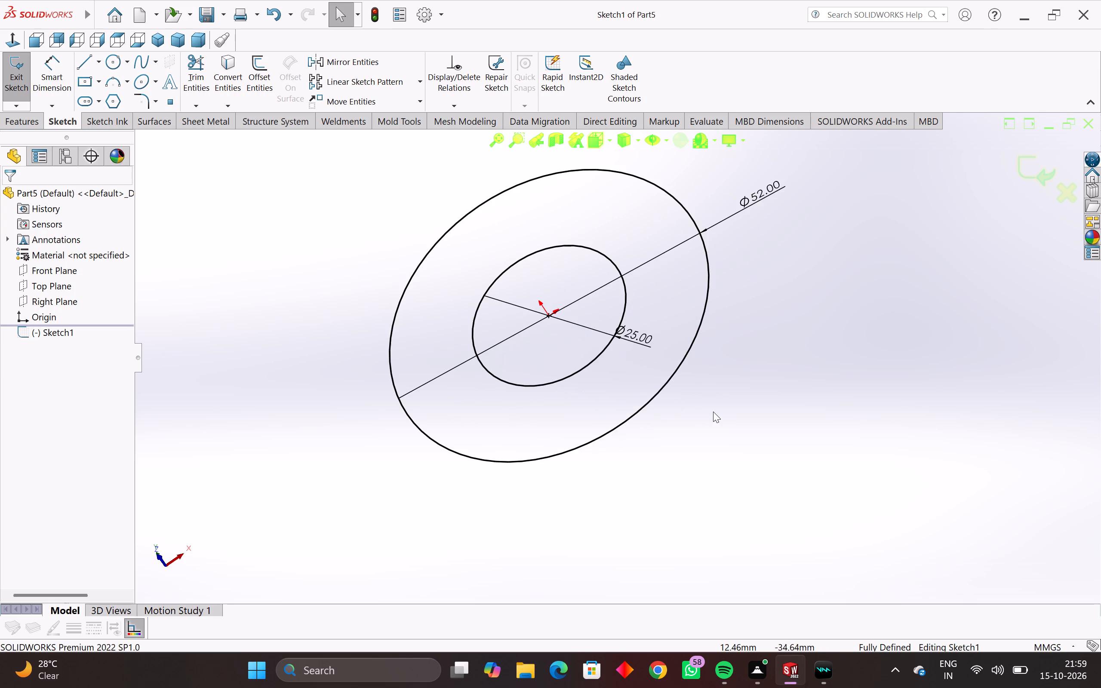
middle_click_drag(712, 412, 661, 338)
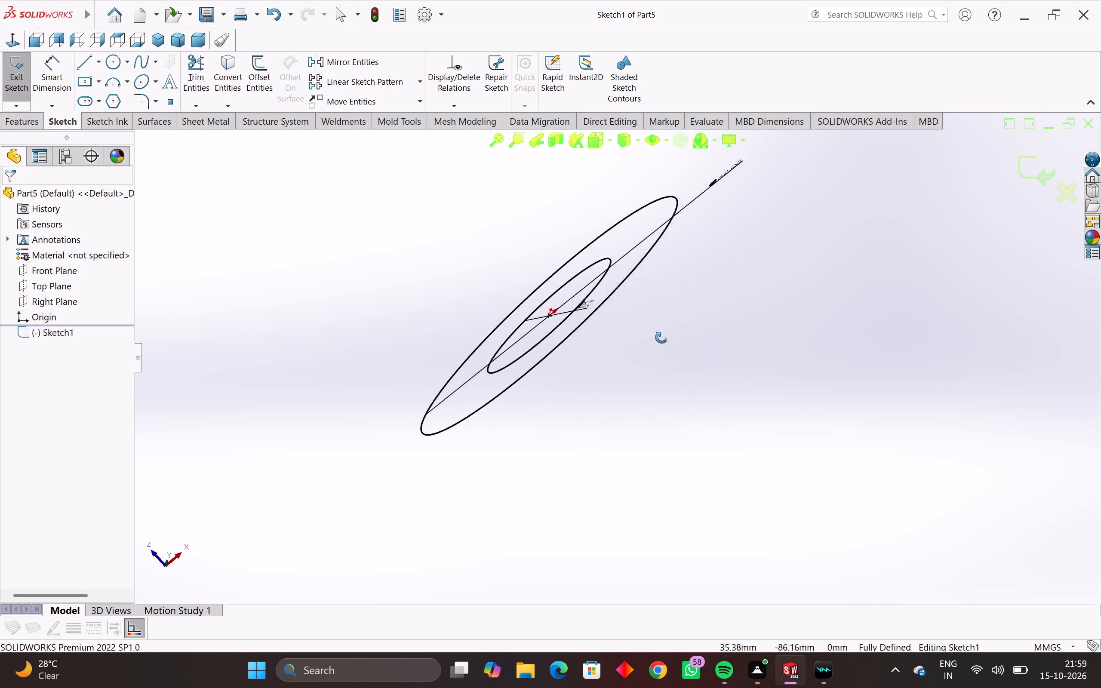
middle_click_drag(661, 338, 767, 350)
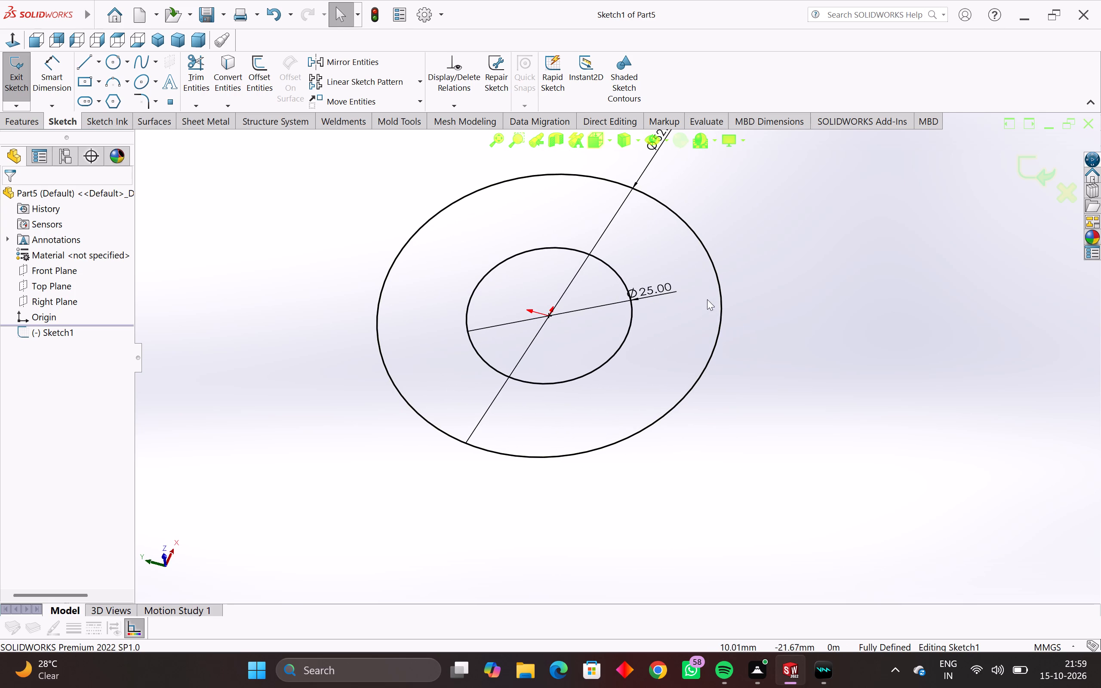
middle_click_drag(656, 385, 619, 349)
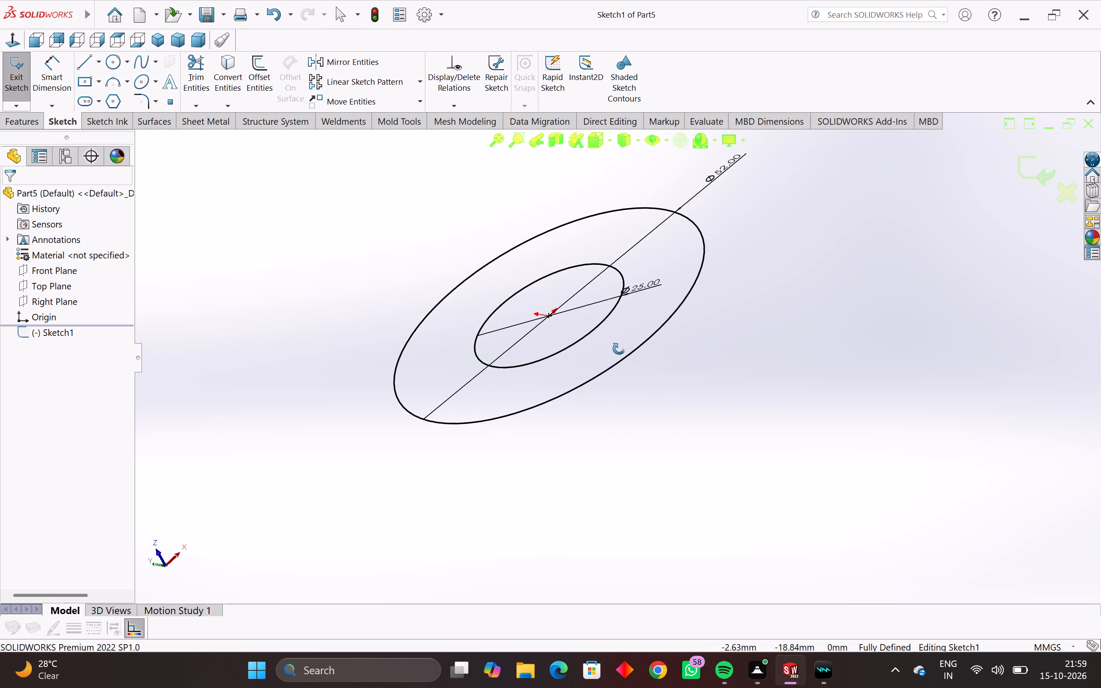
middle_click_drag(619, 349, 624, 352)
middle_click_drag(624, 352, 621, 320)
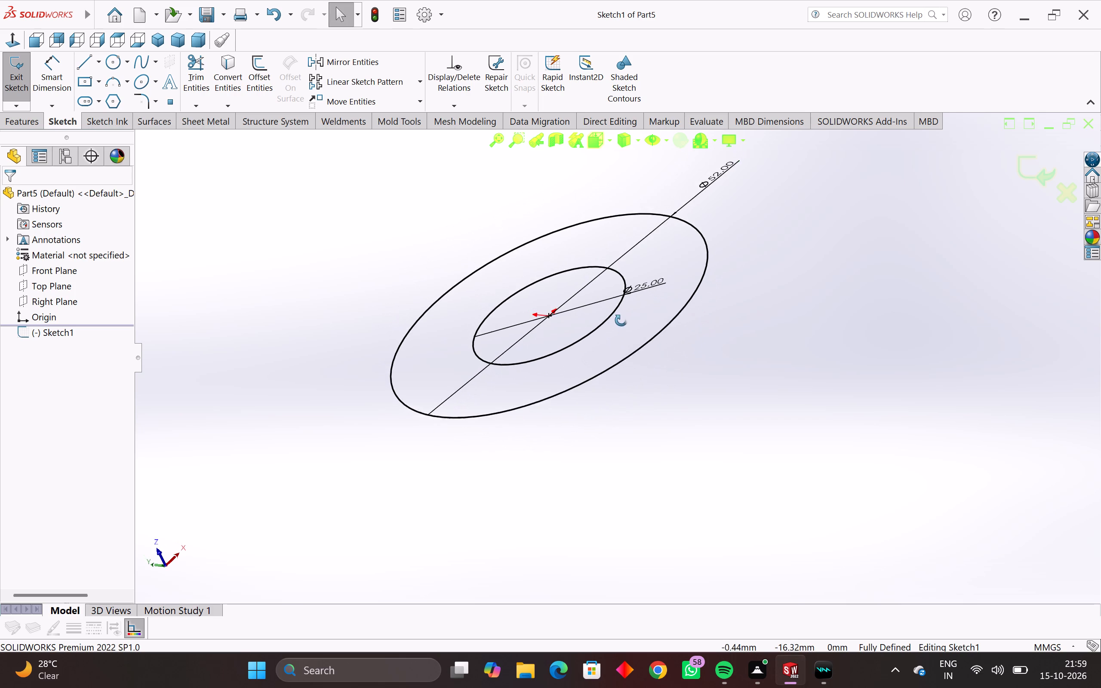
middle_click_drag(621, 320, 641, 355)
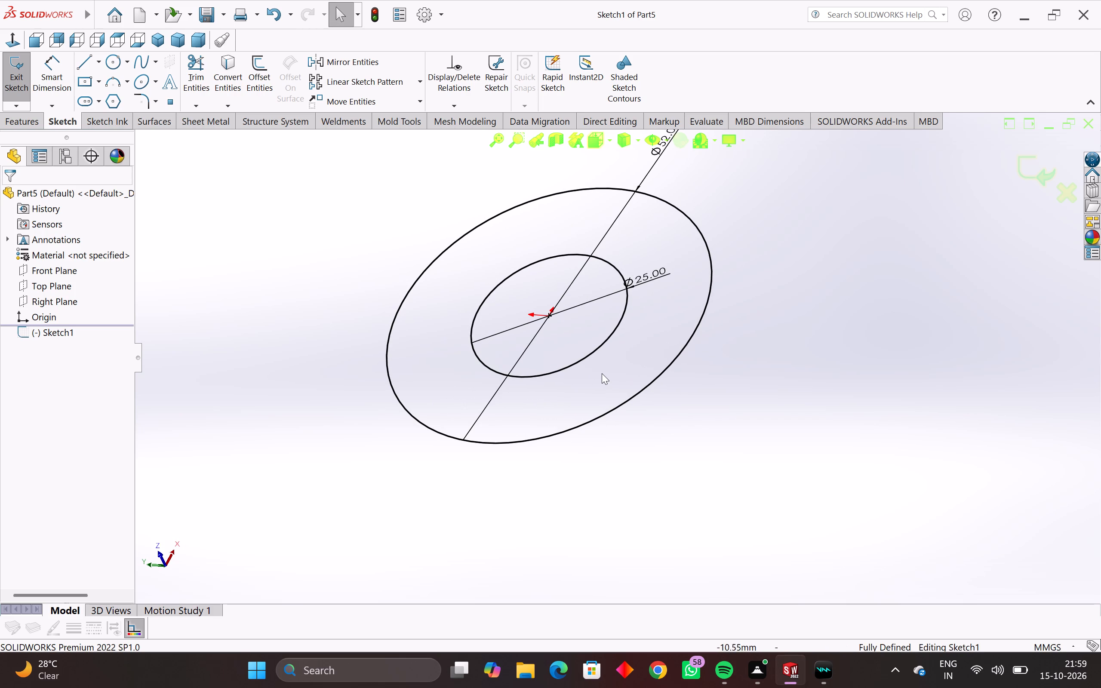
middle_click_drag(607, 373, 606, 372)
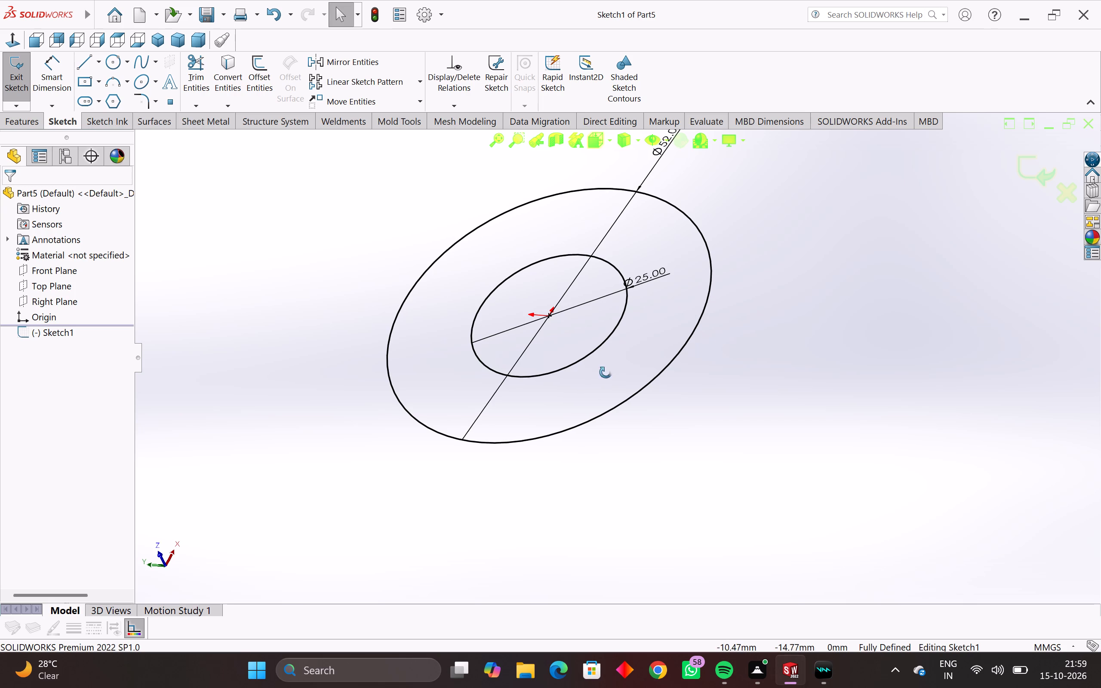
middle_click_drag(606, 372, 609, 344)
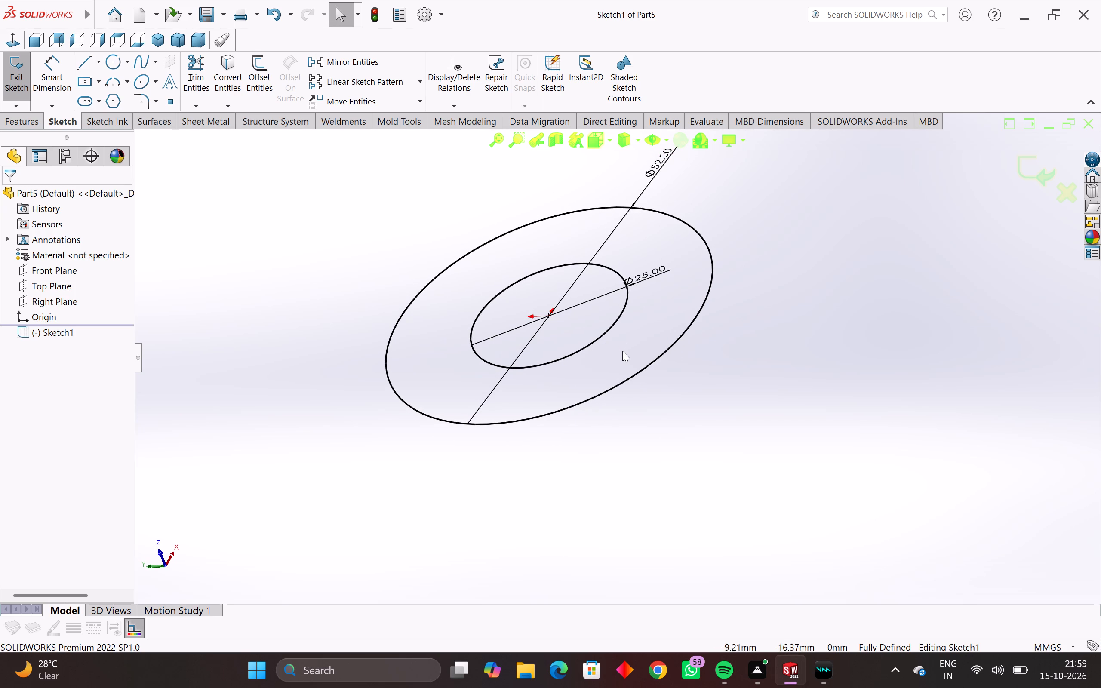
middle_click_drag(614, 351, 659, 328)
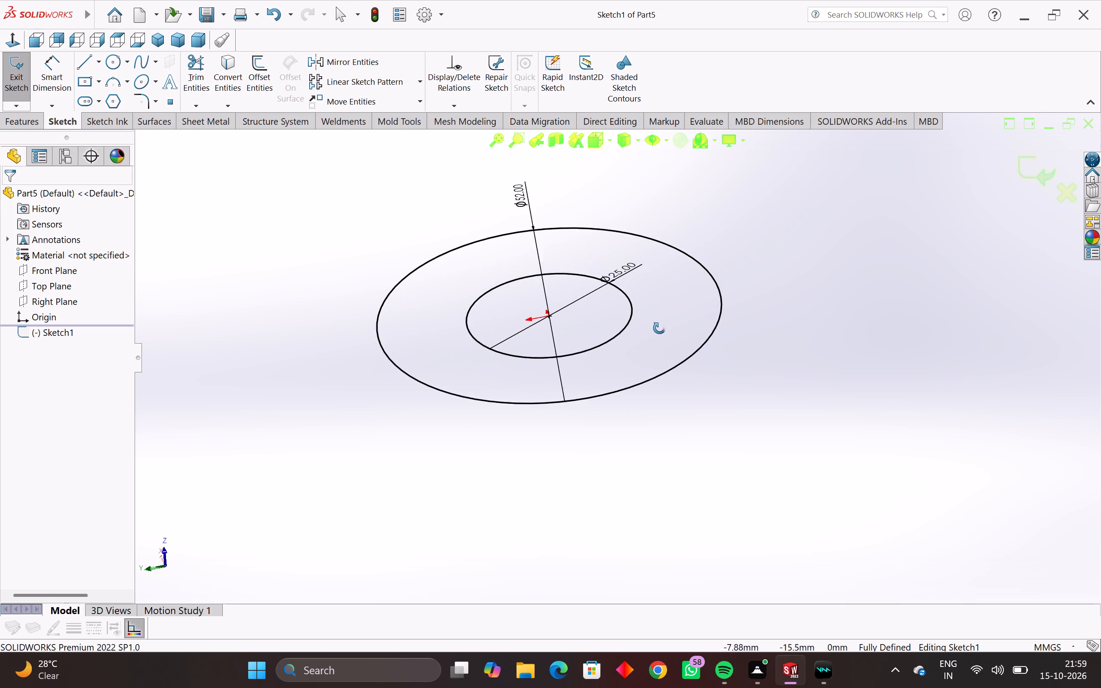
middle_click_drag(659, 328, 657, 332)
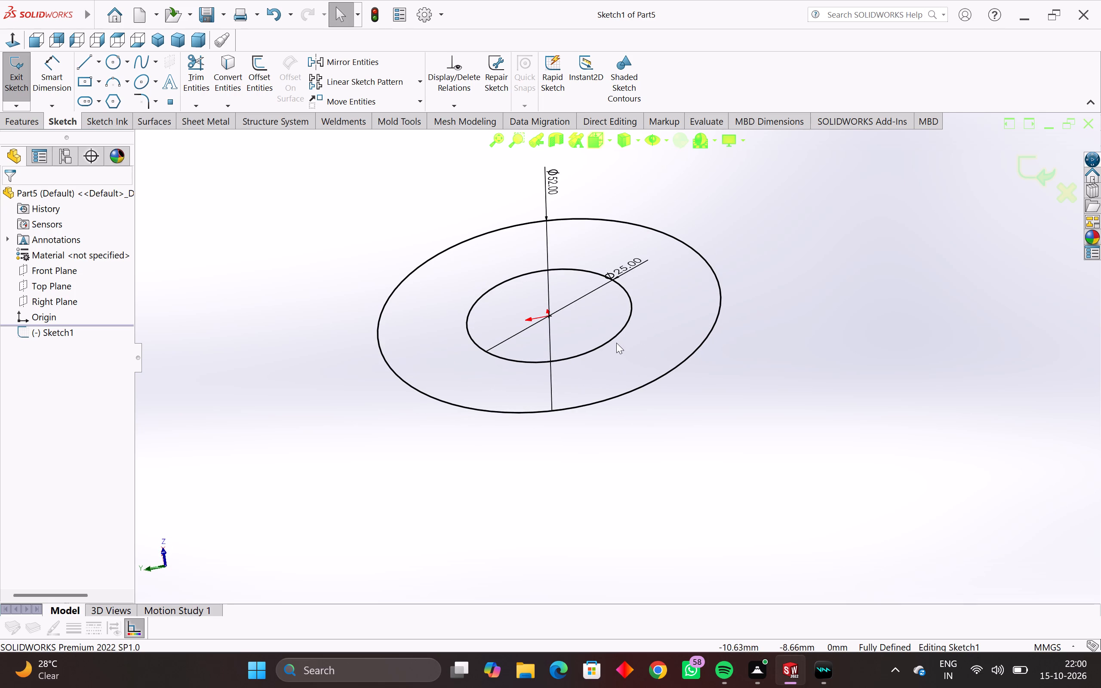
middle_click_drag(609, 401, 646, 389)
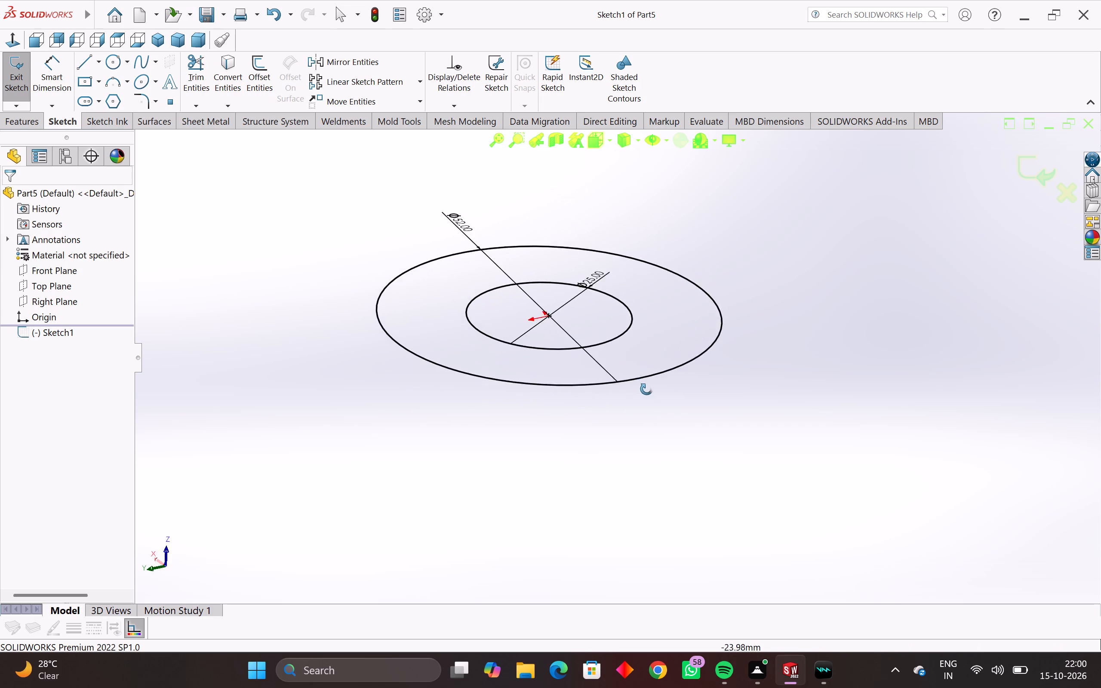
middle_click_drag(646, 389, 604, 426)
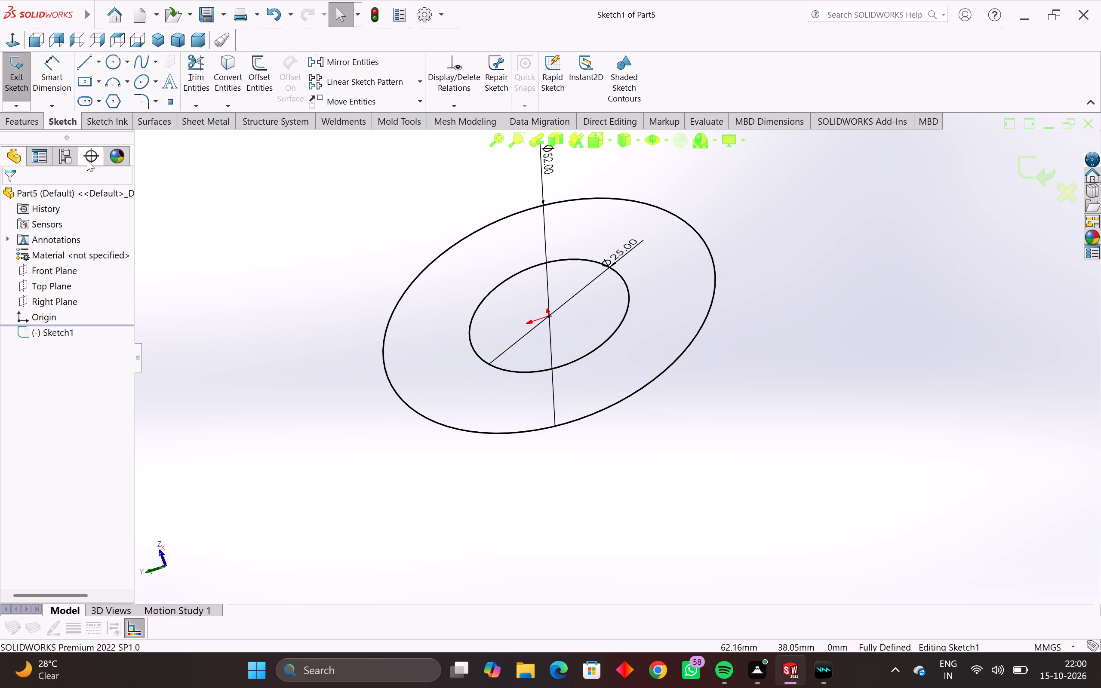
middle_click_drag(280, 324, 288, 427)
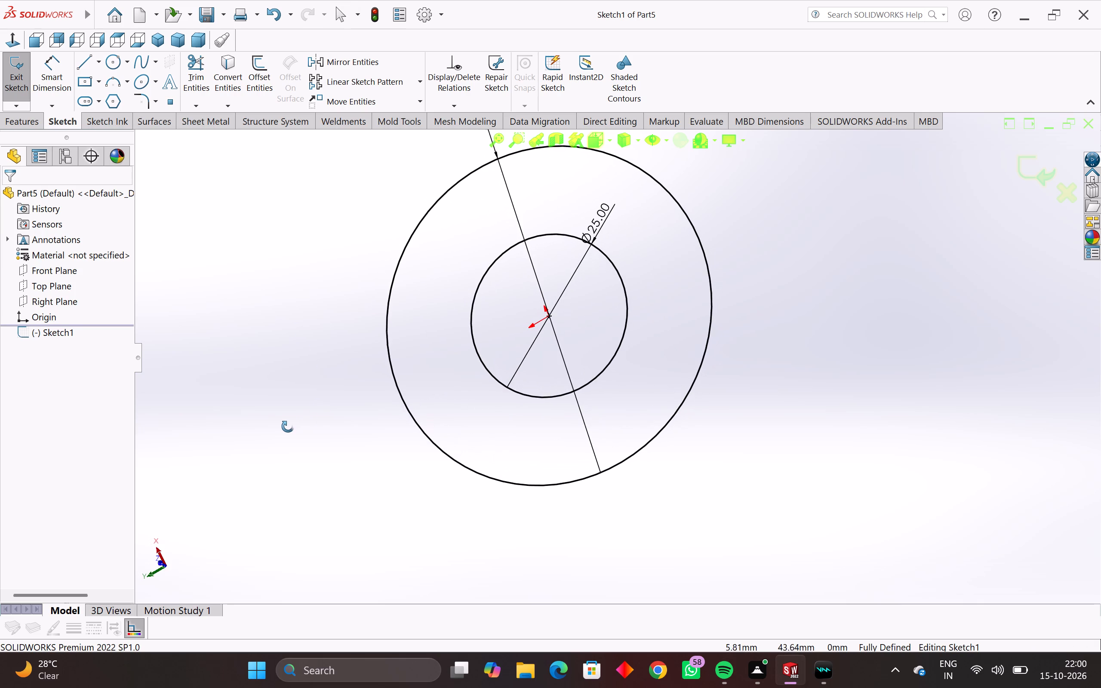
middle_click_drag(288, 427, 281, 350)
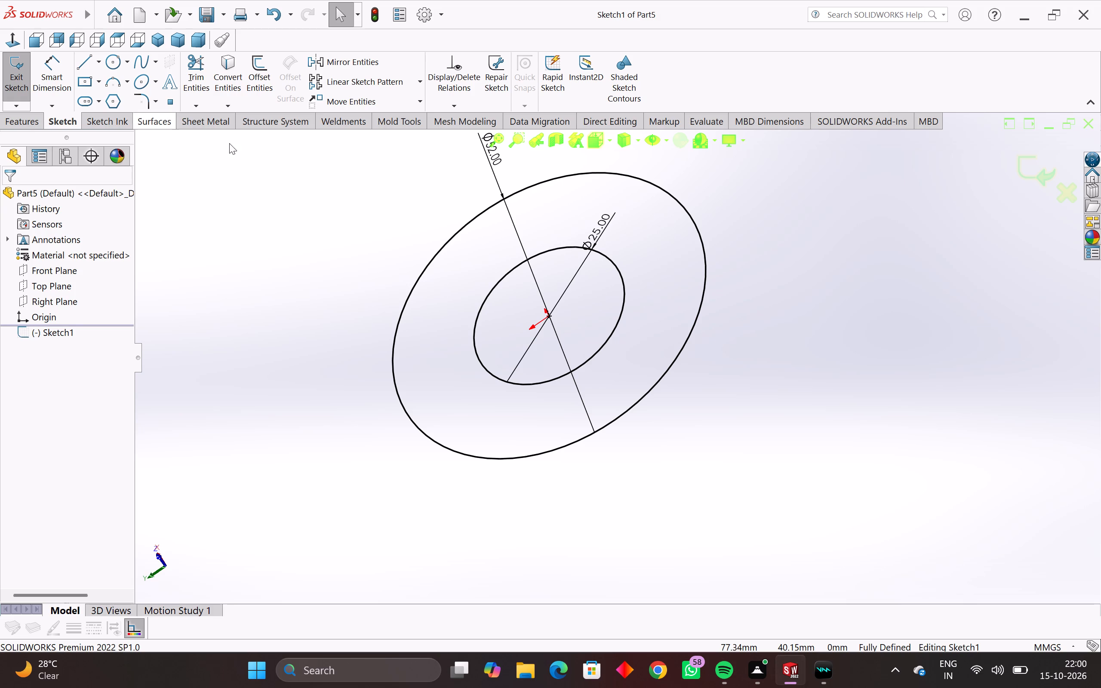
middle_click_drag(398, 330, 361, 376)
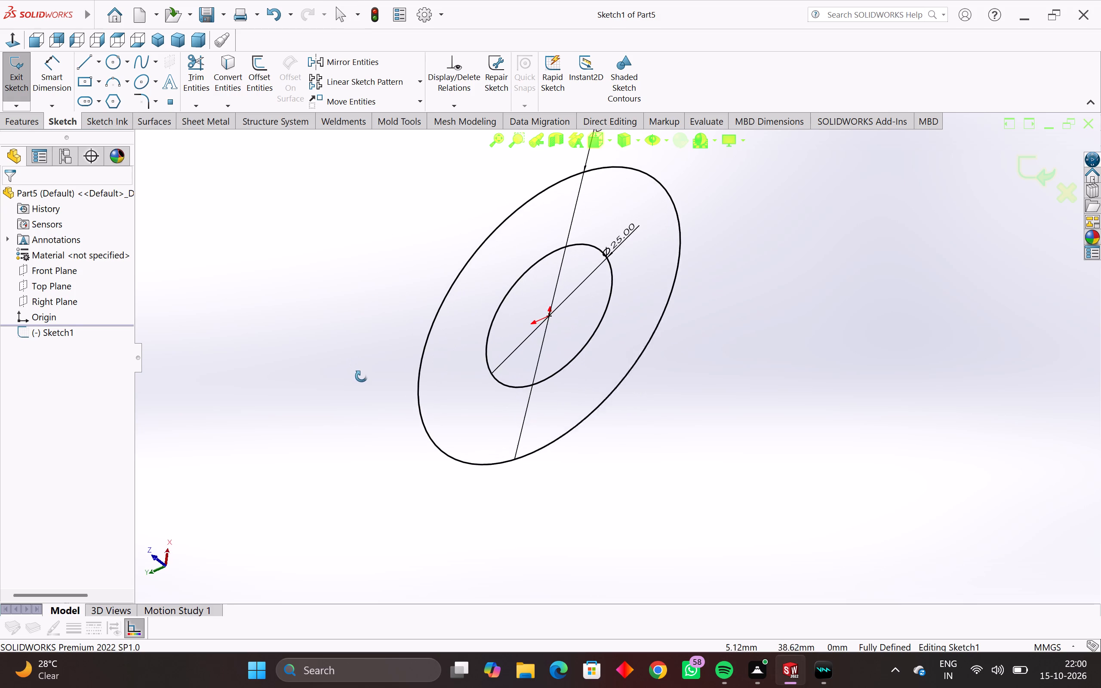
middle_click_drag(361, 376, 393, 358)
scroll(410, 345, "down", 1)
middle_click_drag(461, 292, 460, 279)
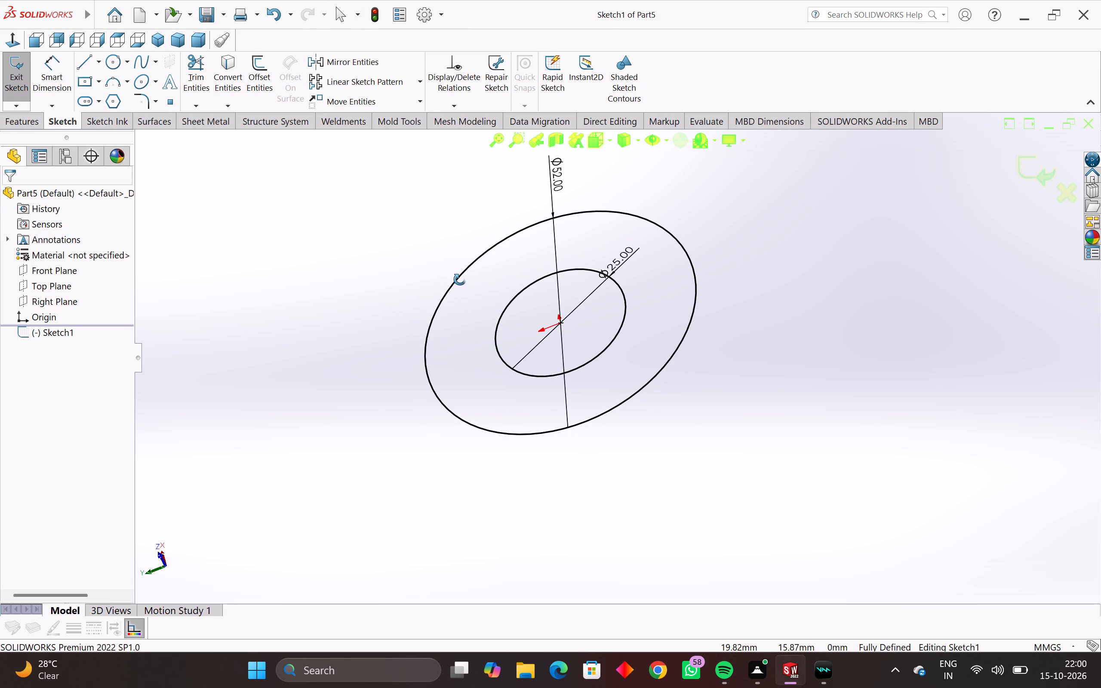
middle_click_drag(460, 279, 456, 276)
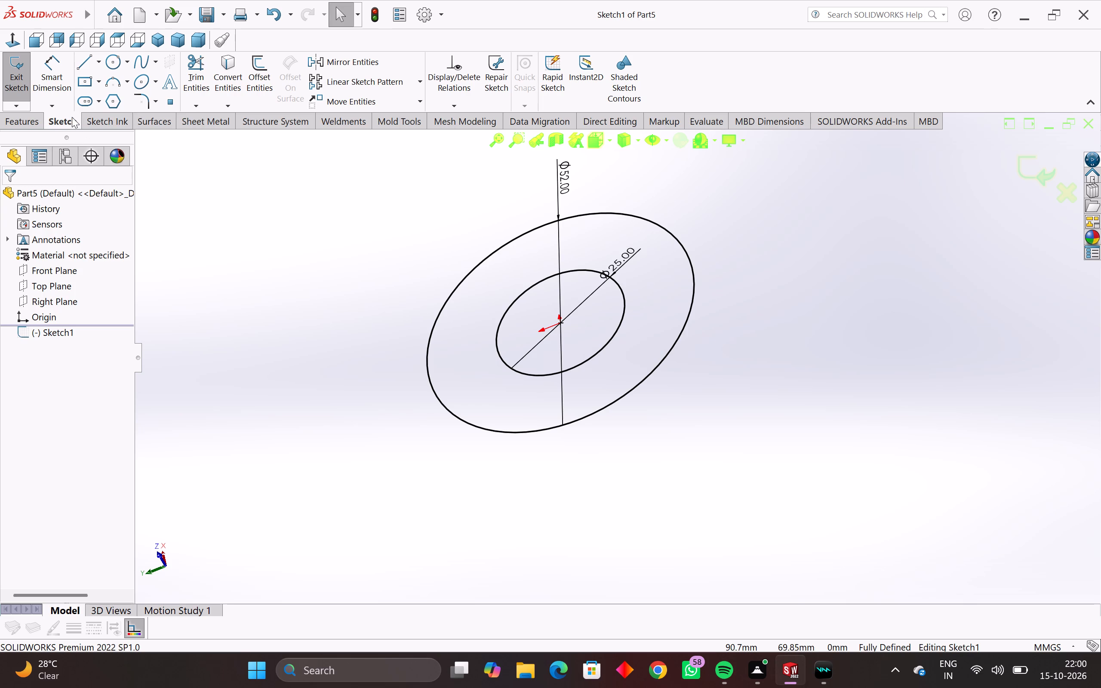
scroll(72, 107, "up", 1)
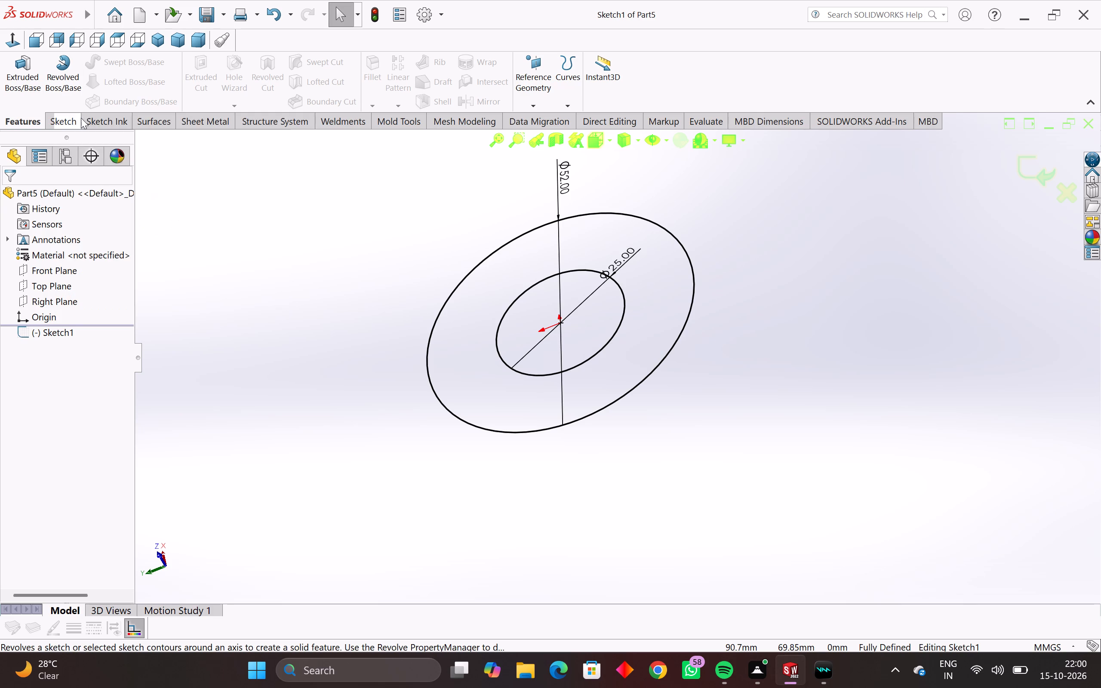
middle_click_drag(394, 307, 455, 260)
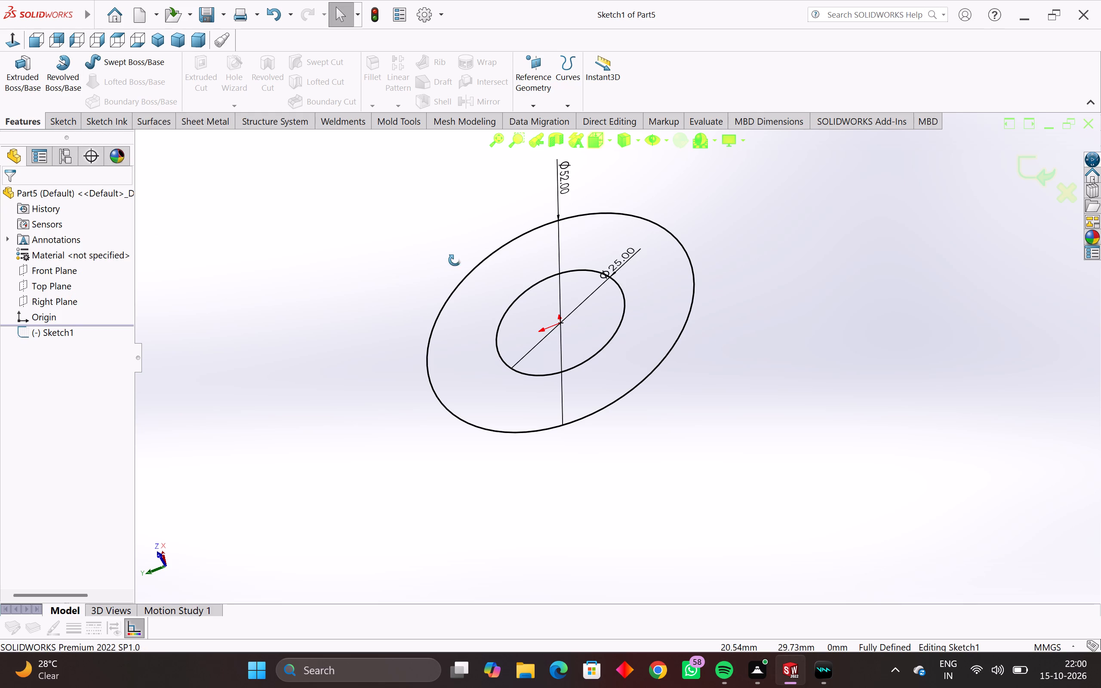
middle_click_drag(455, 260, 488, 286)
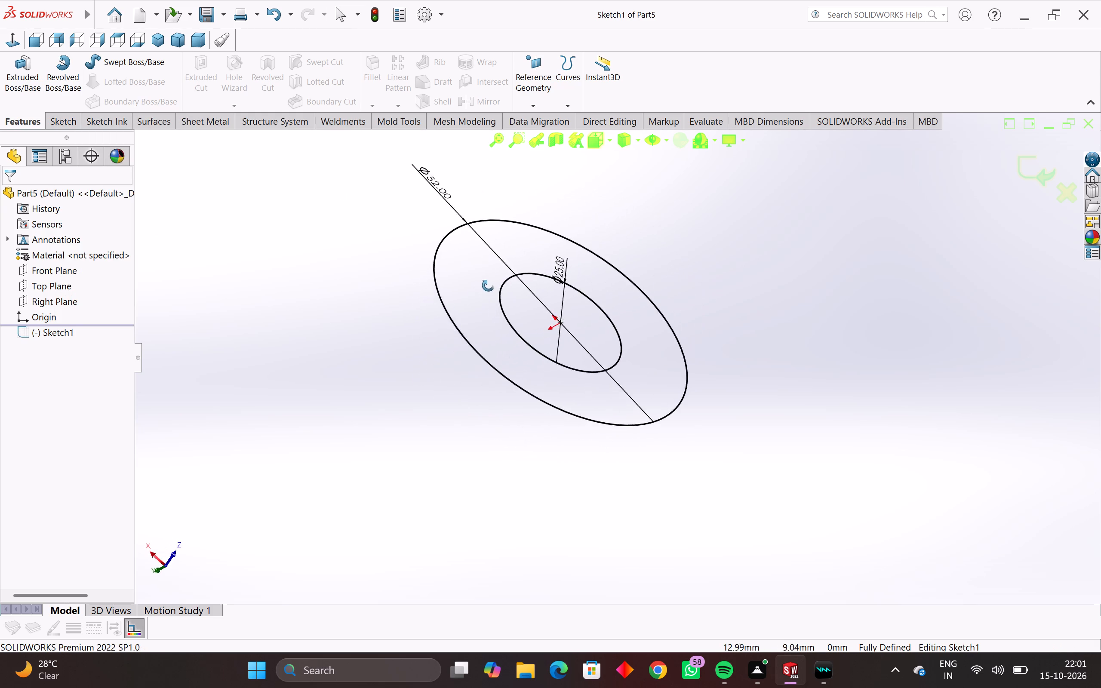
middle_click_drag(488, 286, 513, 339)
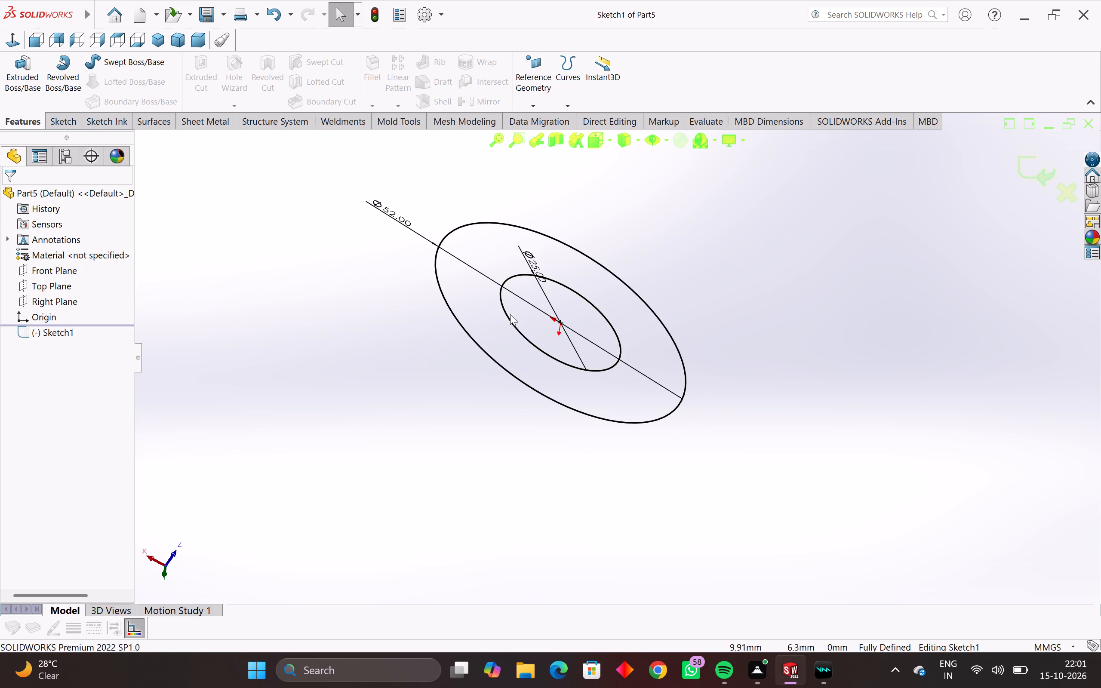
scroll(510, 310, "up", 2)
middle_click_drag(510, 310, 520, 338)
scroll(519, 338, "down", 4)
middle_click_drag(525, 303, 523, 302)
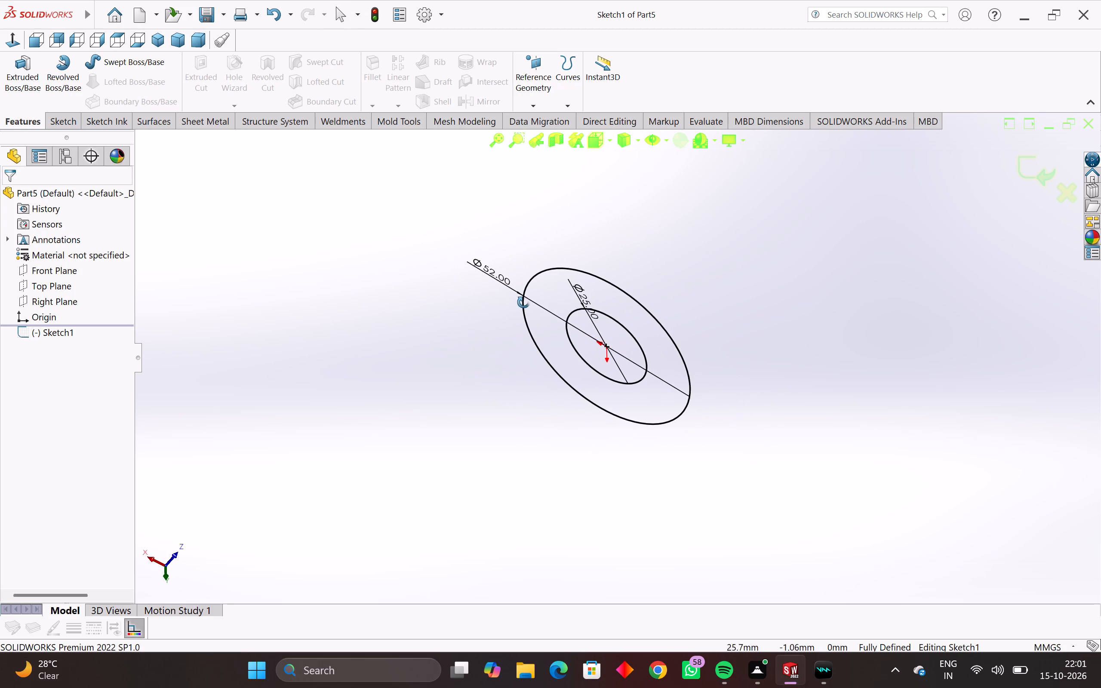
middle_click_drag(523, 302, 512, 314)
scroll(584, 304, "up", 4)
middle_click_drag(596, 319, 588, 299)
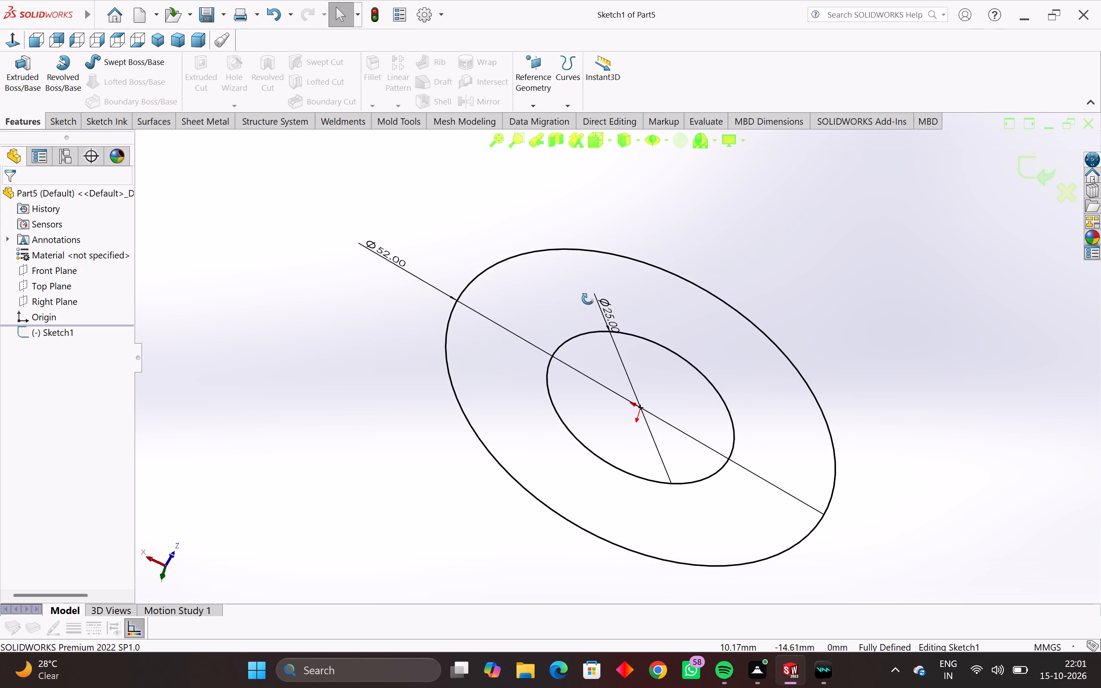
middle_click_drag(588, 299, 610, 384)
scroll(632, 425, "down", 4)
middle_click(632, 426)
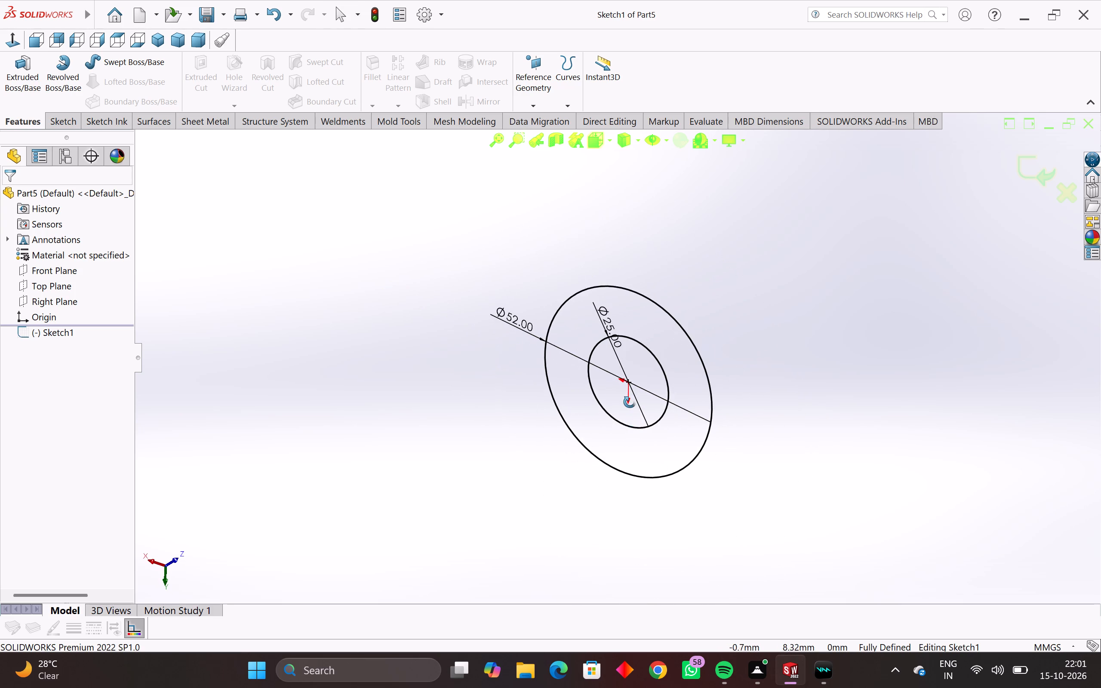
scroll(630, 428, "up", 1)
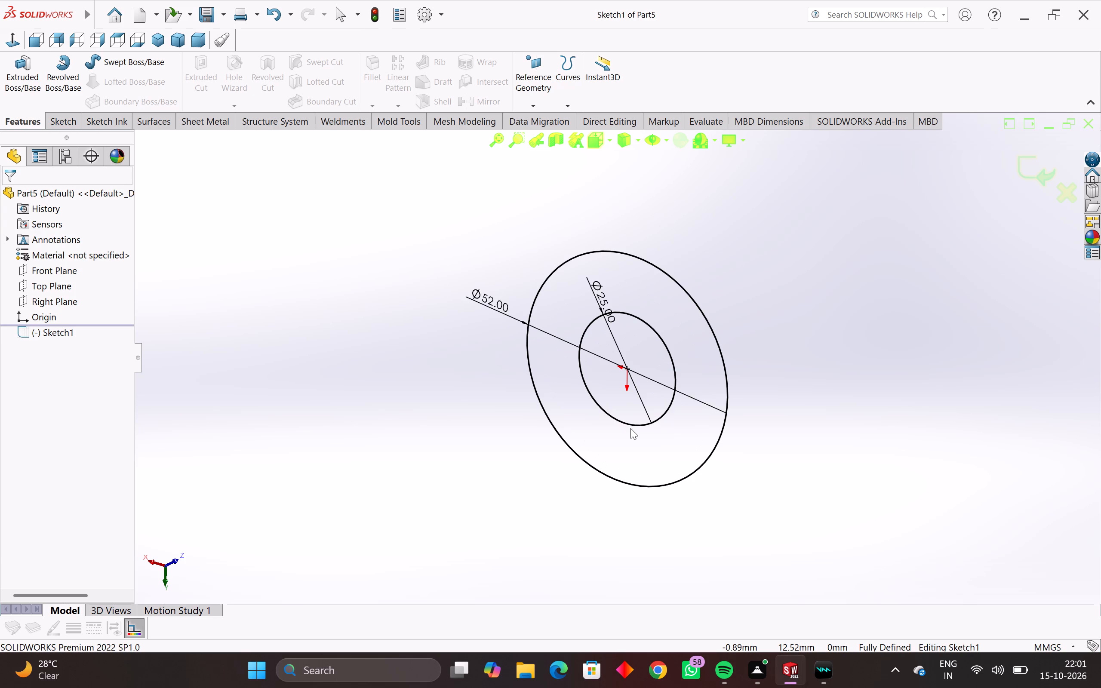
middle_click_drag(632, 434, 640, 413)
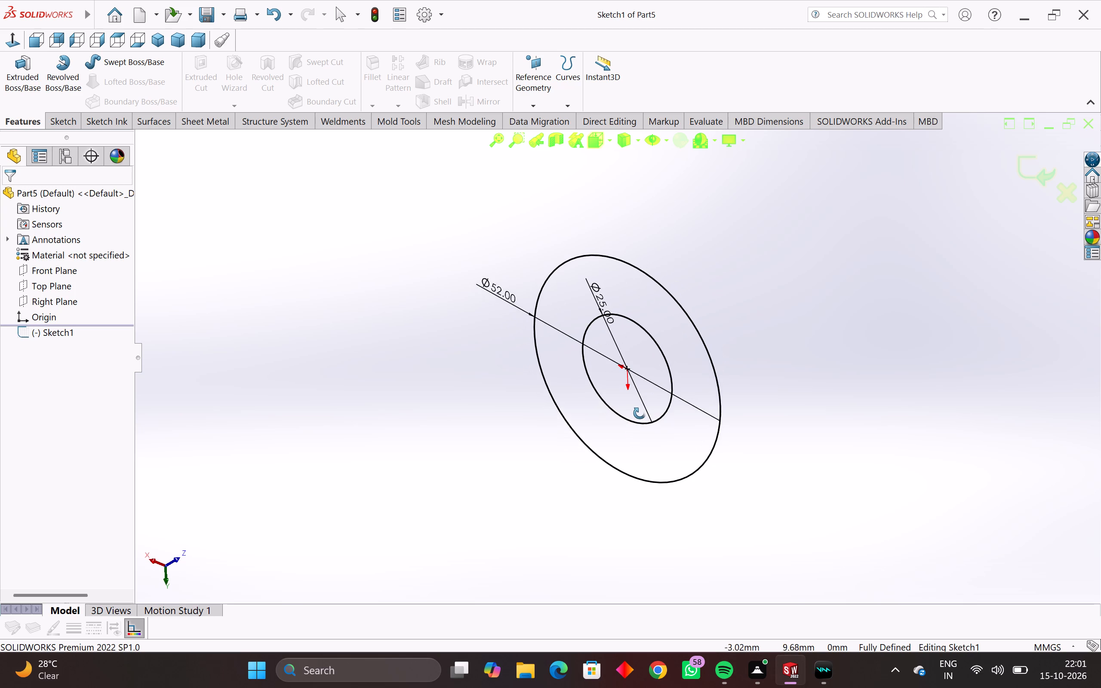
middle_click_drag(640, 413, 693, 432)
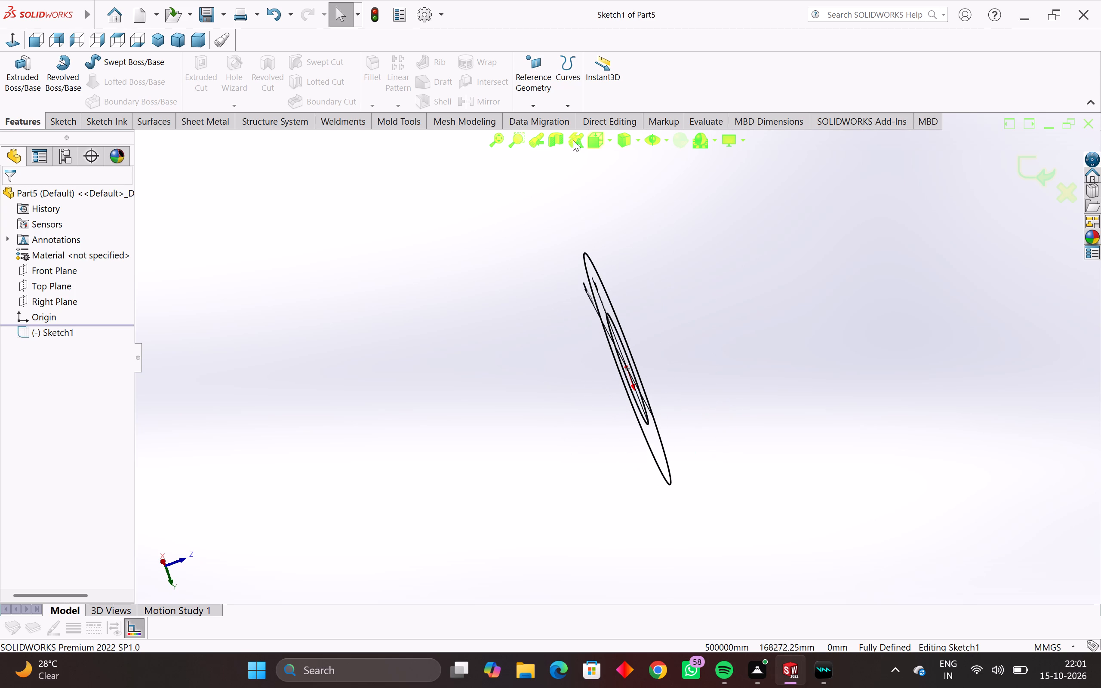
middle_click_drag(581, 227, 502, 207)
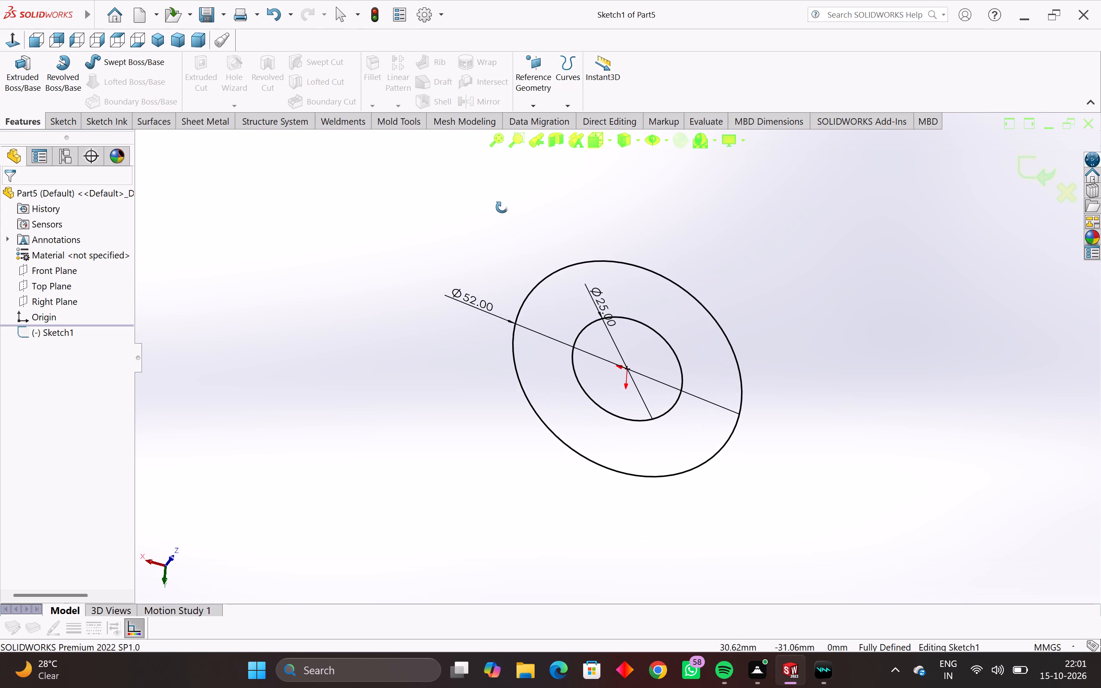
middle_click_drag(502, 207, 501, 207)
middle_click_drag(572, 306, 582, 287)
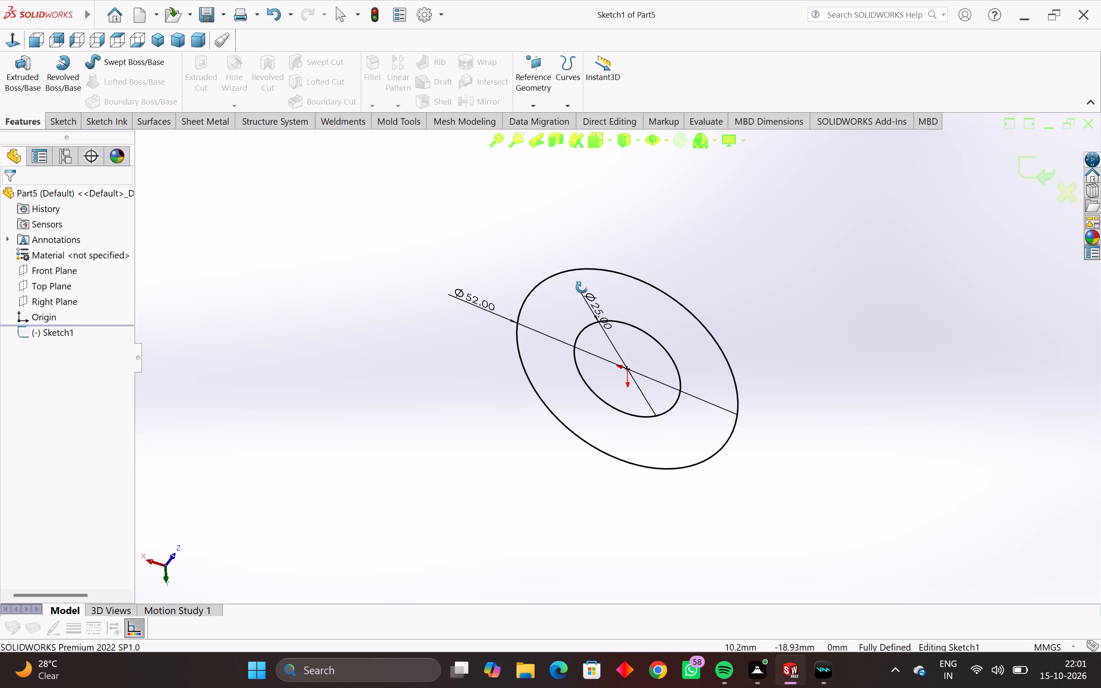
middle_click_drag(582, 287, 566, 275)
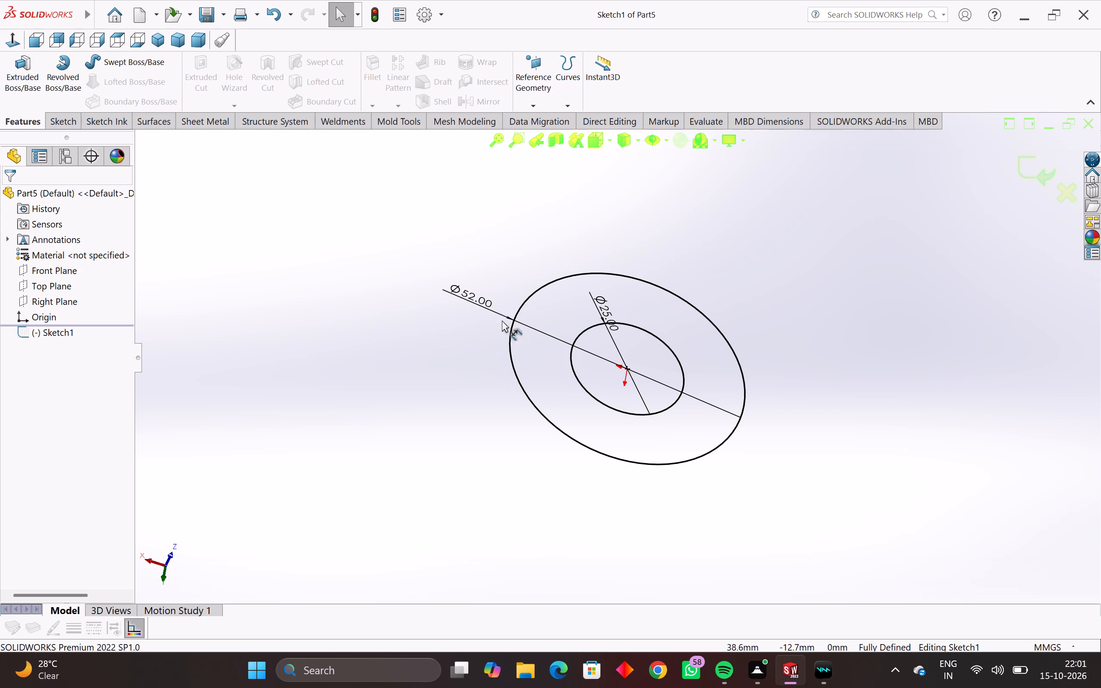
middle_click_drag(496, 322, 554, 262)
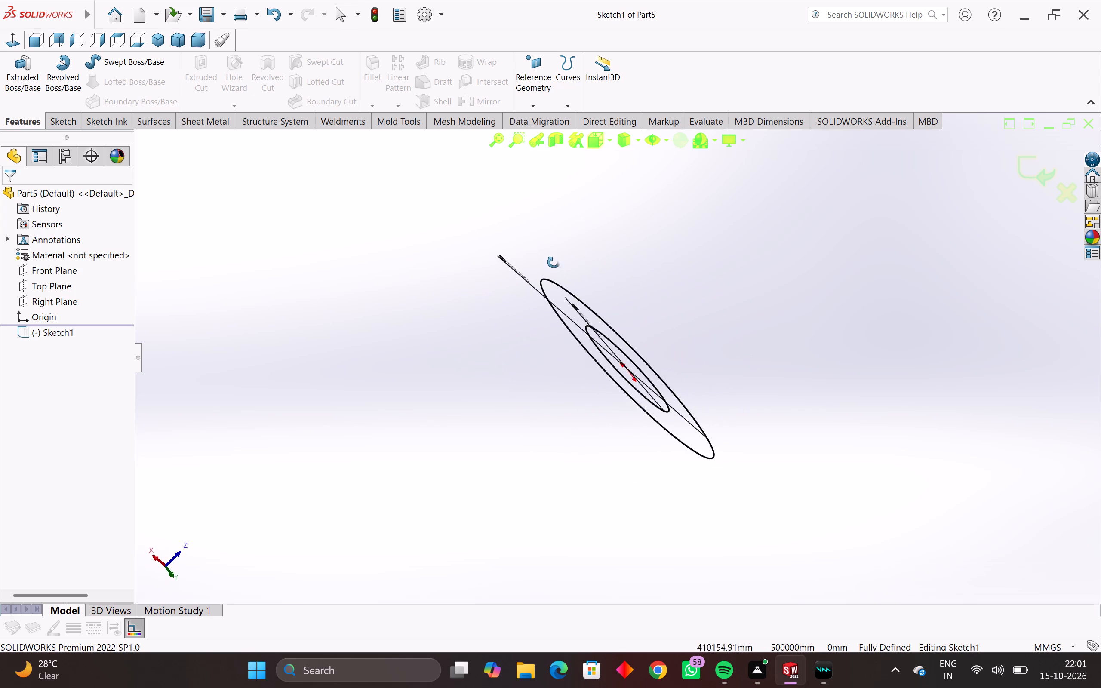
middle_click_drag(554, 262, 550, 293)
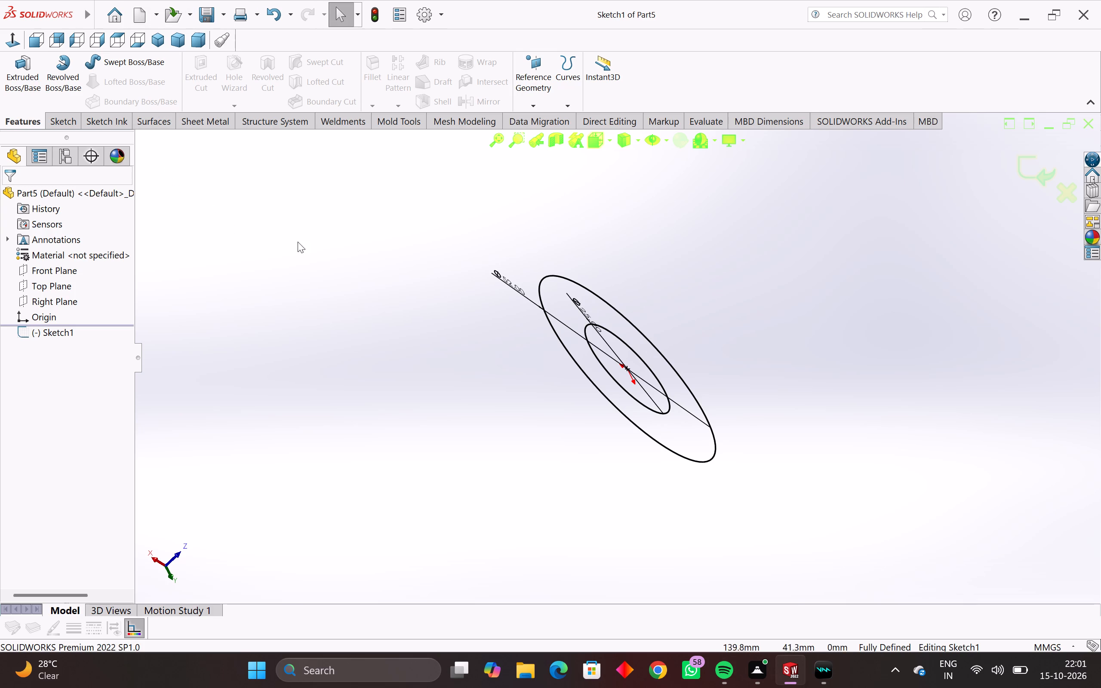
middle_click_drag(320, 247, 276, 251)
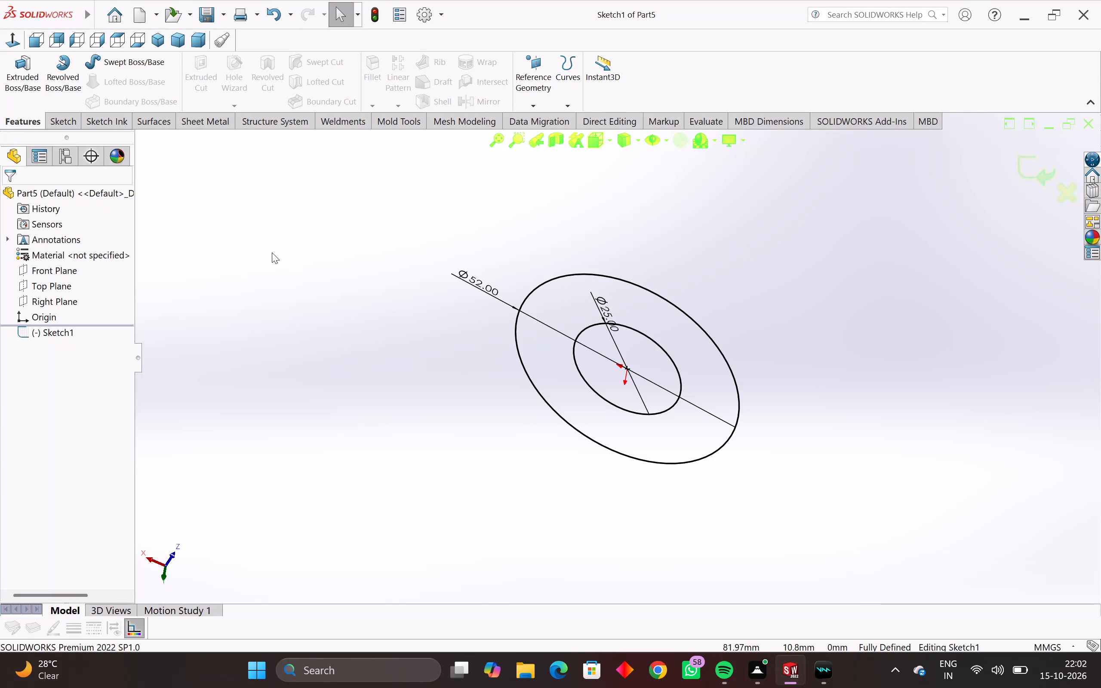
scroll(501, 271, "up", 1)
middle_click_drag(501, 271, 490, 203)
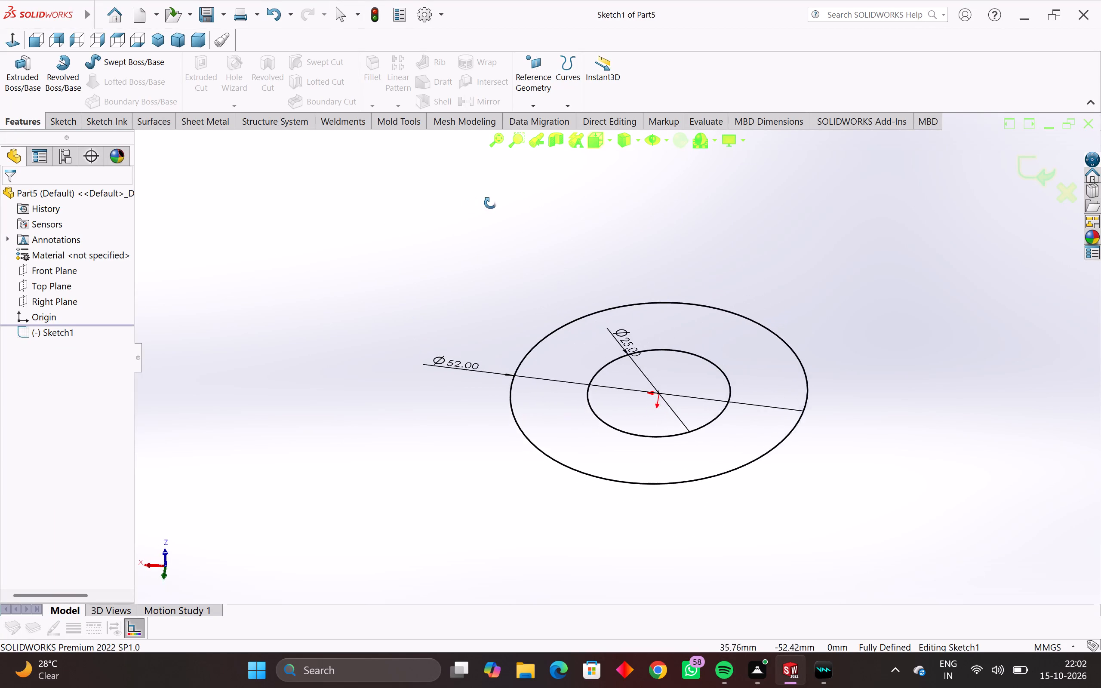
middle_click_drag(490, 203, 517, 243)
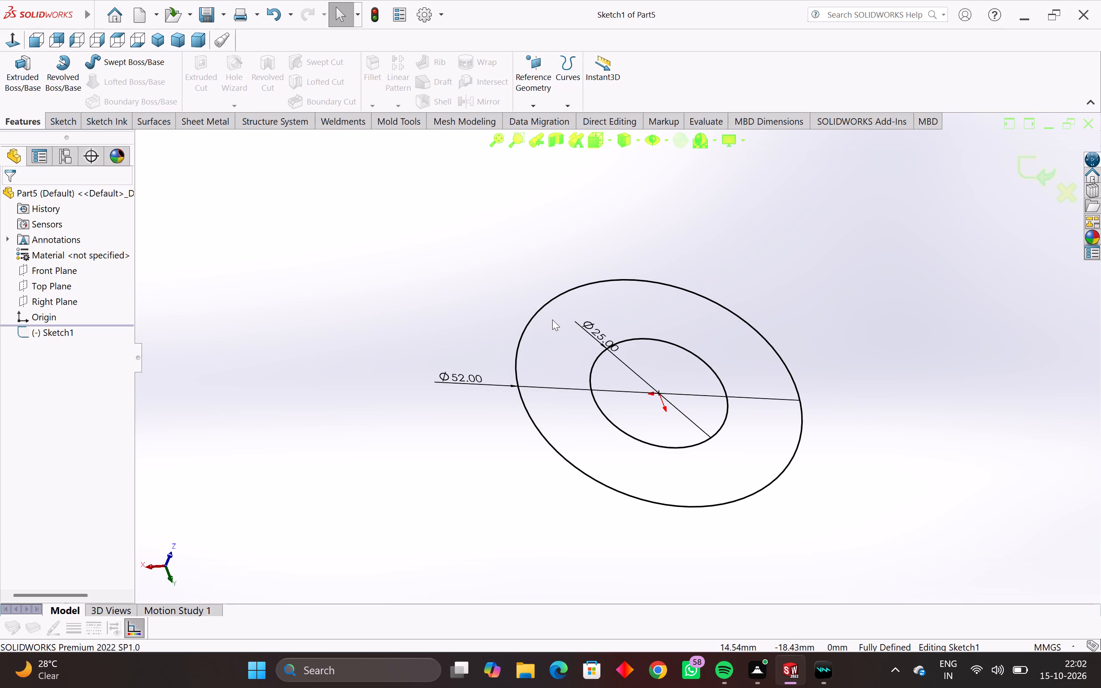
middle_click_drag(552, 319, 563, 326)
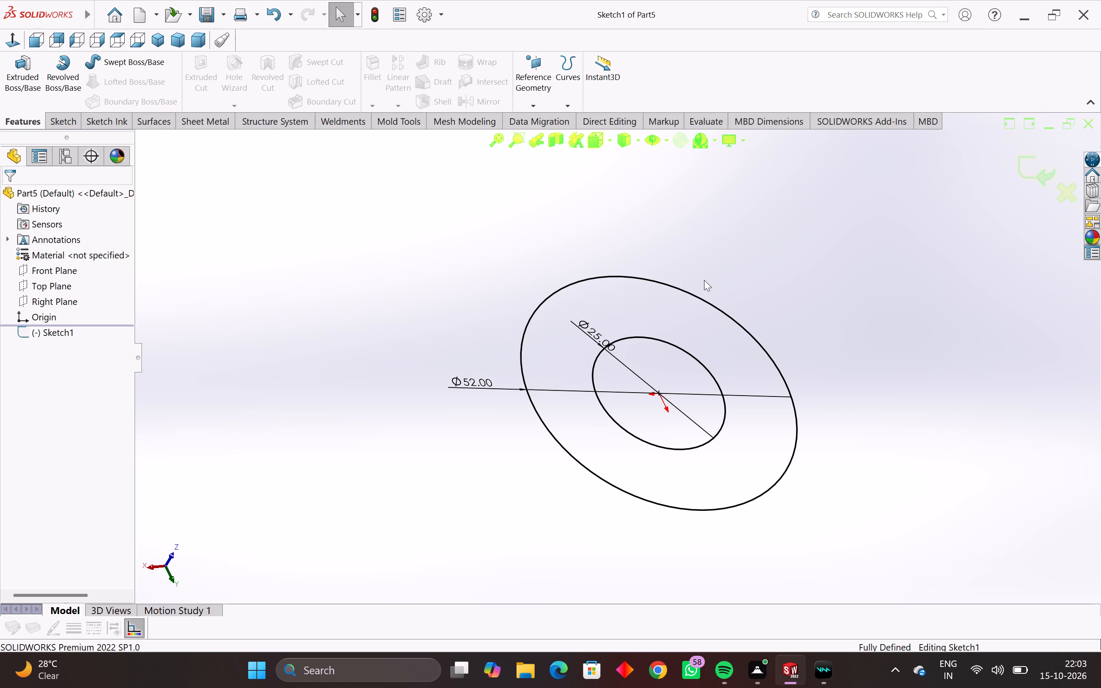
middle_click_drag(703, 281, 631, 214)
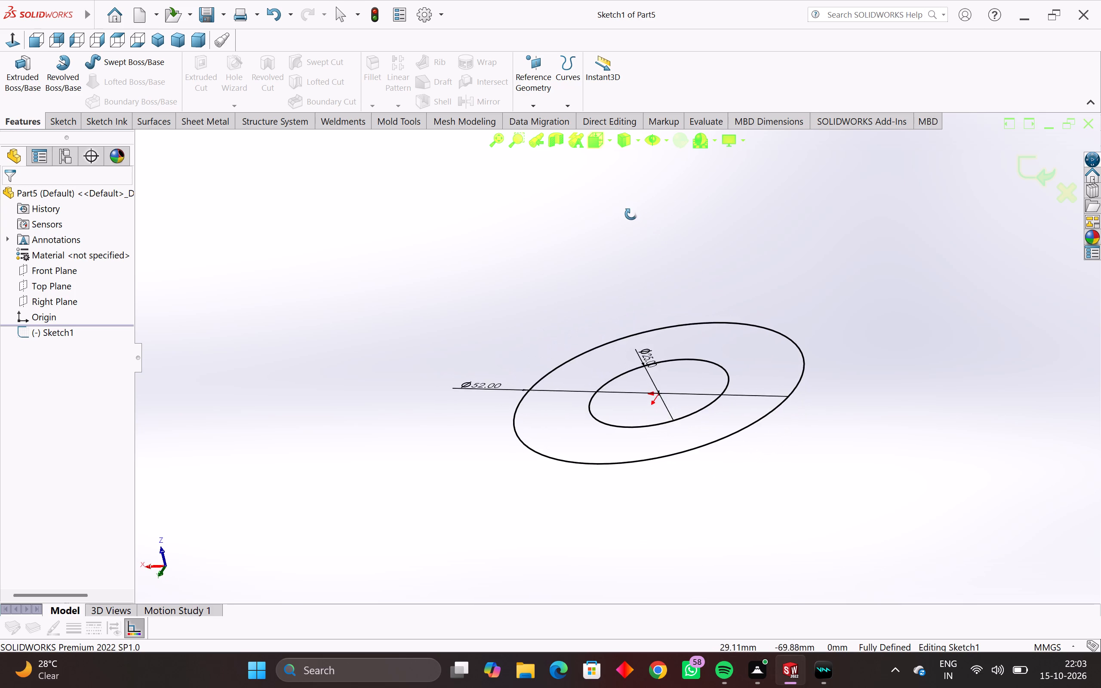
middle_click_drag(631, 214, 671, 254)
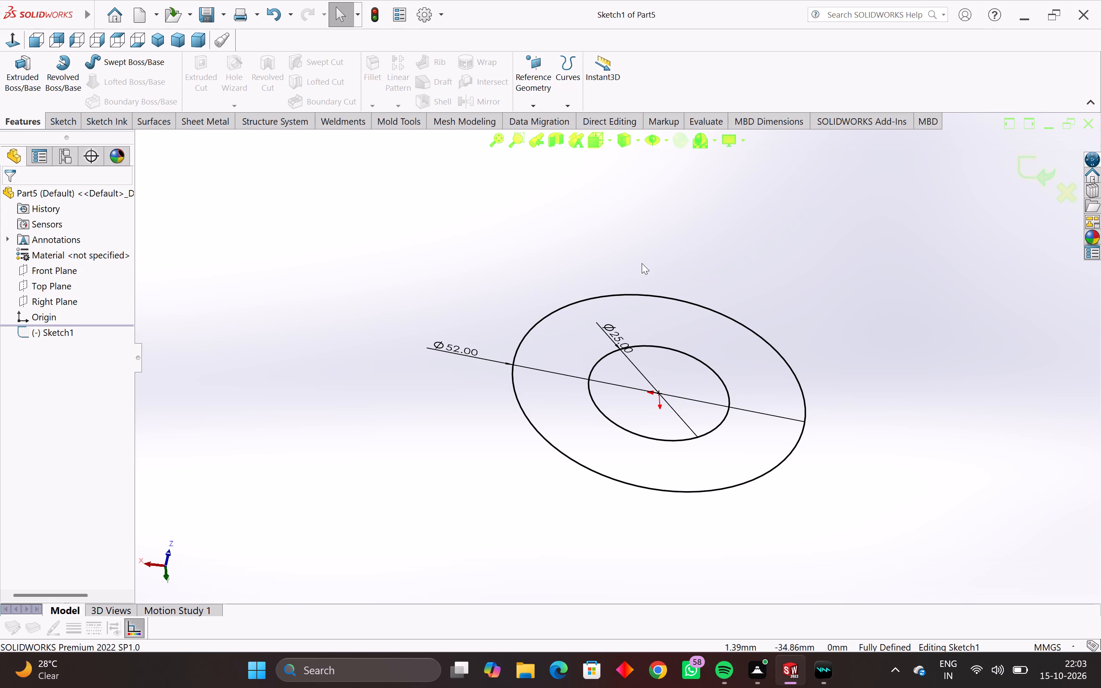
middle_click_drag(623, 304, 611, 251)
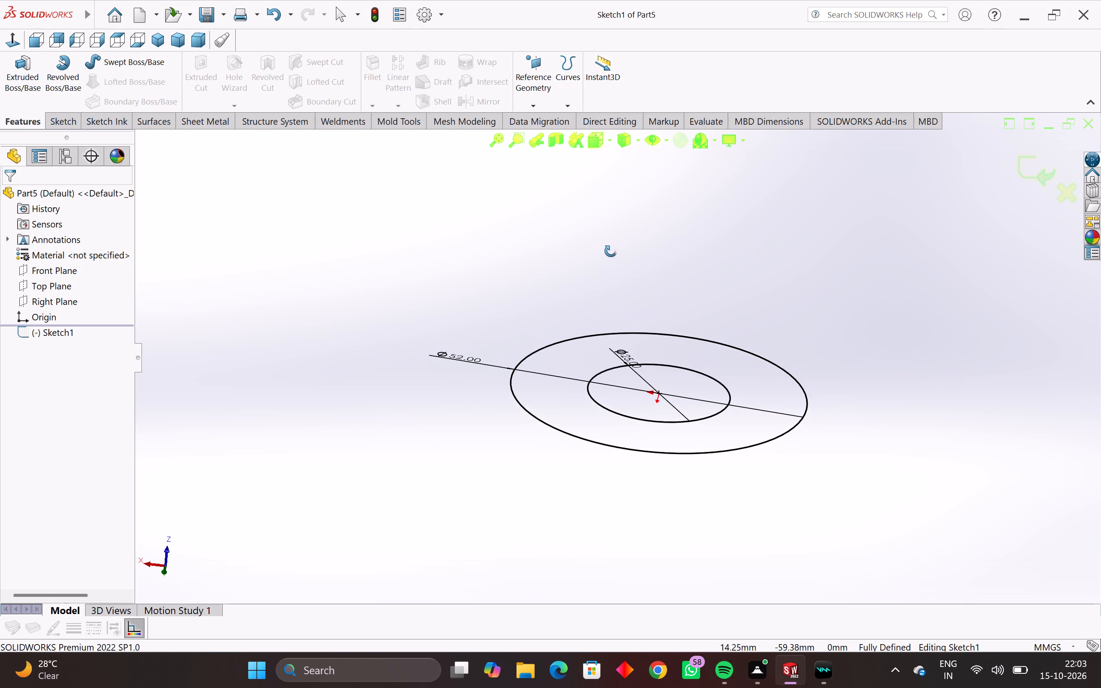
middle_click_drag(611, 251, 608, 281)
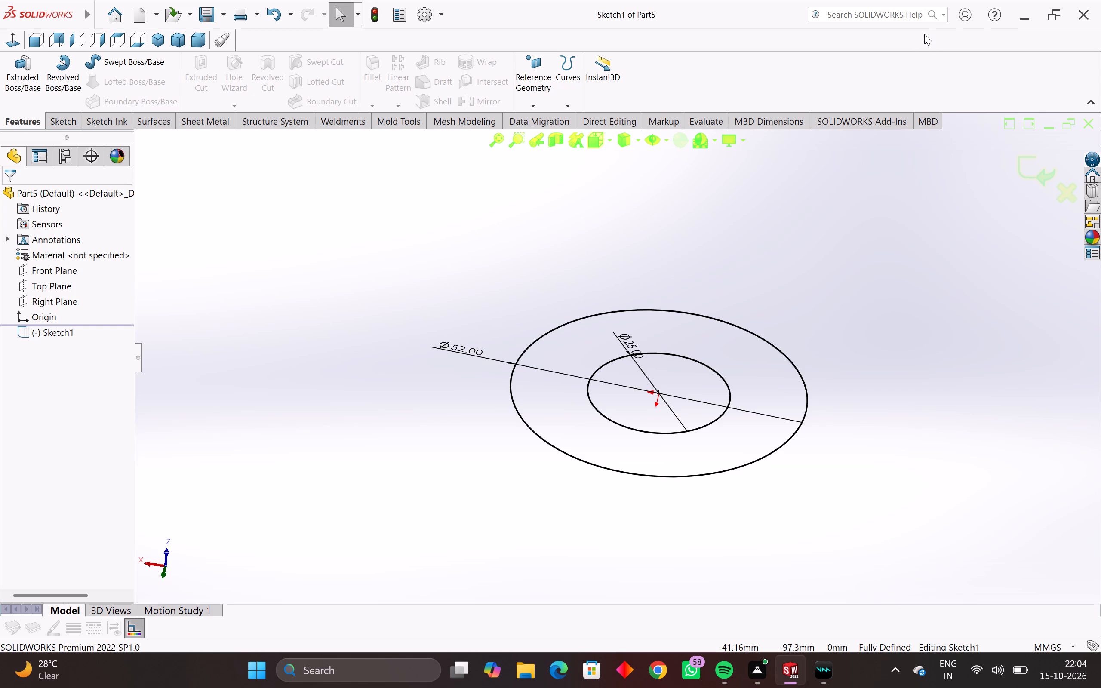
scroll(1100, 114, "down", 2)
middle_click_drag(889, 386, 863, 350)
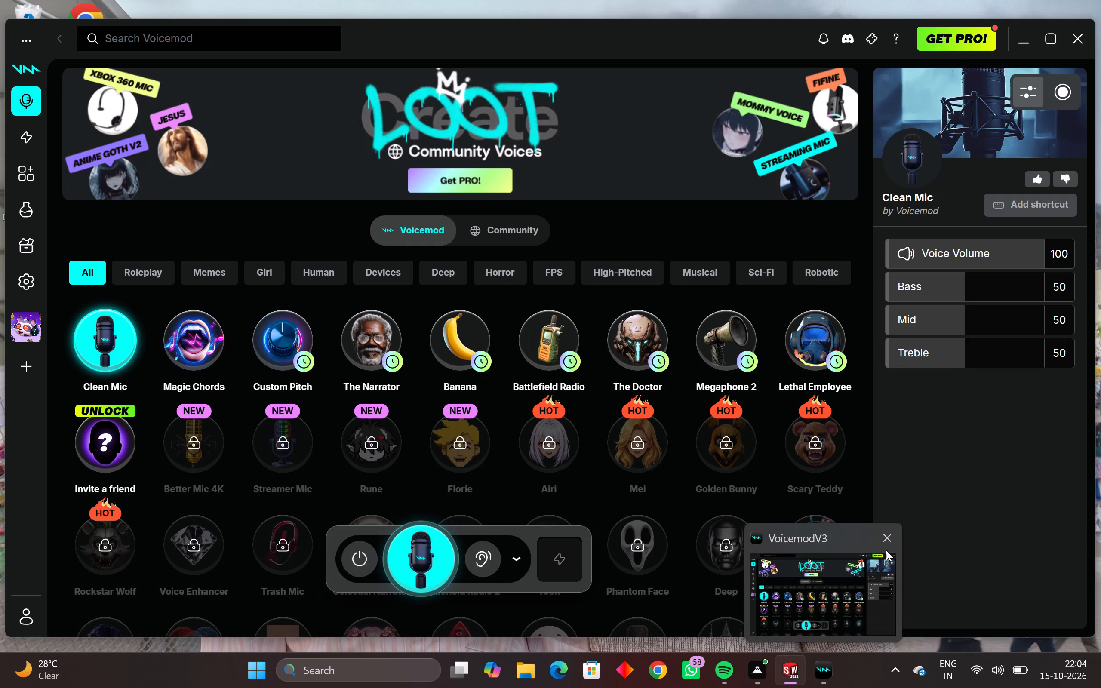
Close the Voicemod window from its taskbar preview.
left_click(892, 541)
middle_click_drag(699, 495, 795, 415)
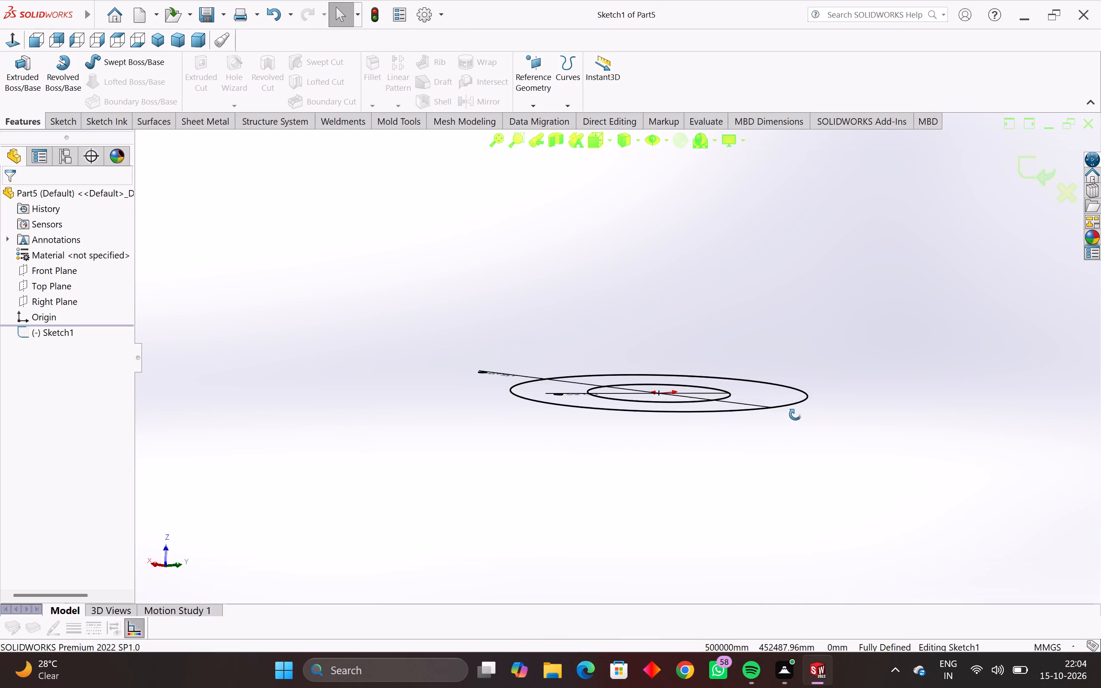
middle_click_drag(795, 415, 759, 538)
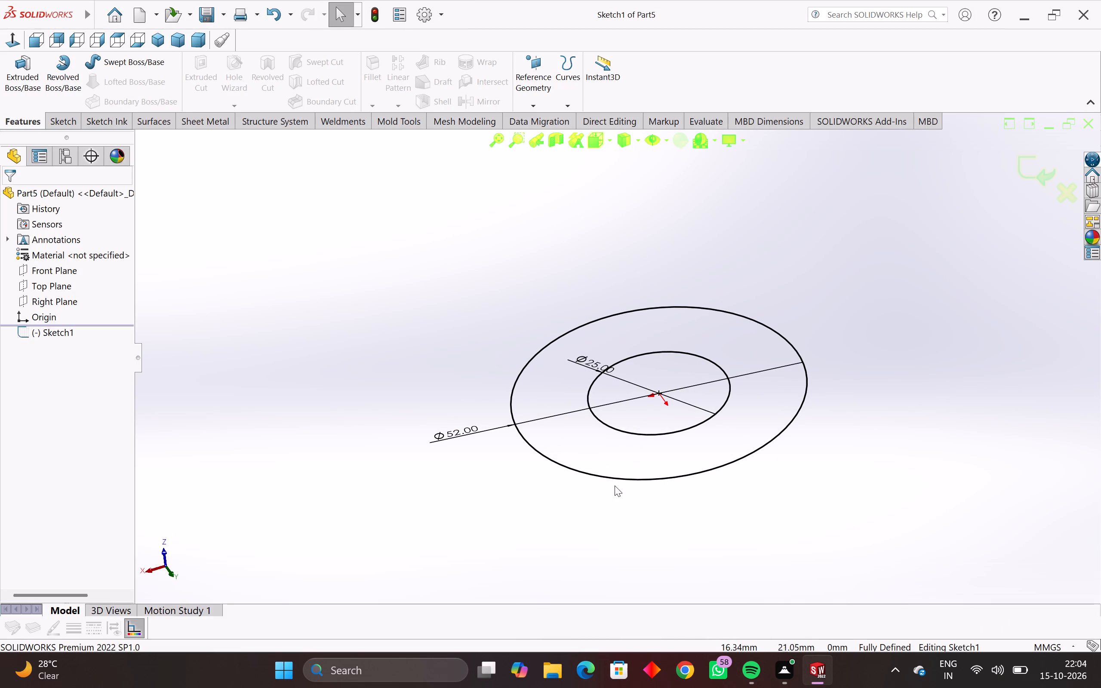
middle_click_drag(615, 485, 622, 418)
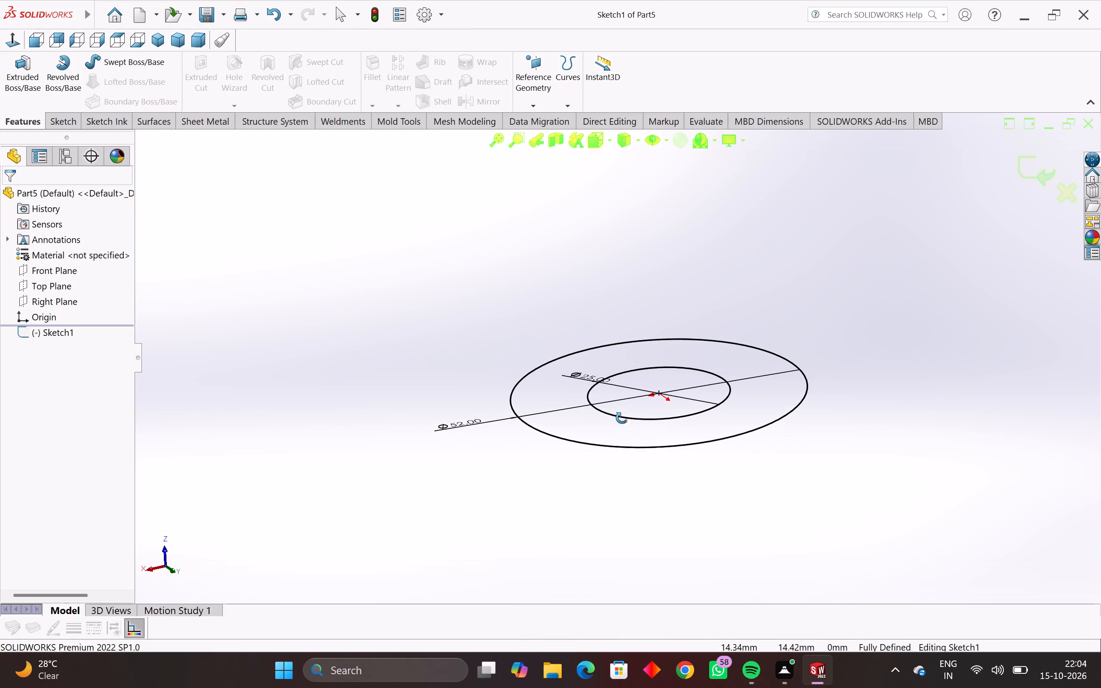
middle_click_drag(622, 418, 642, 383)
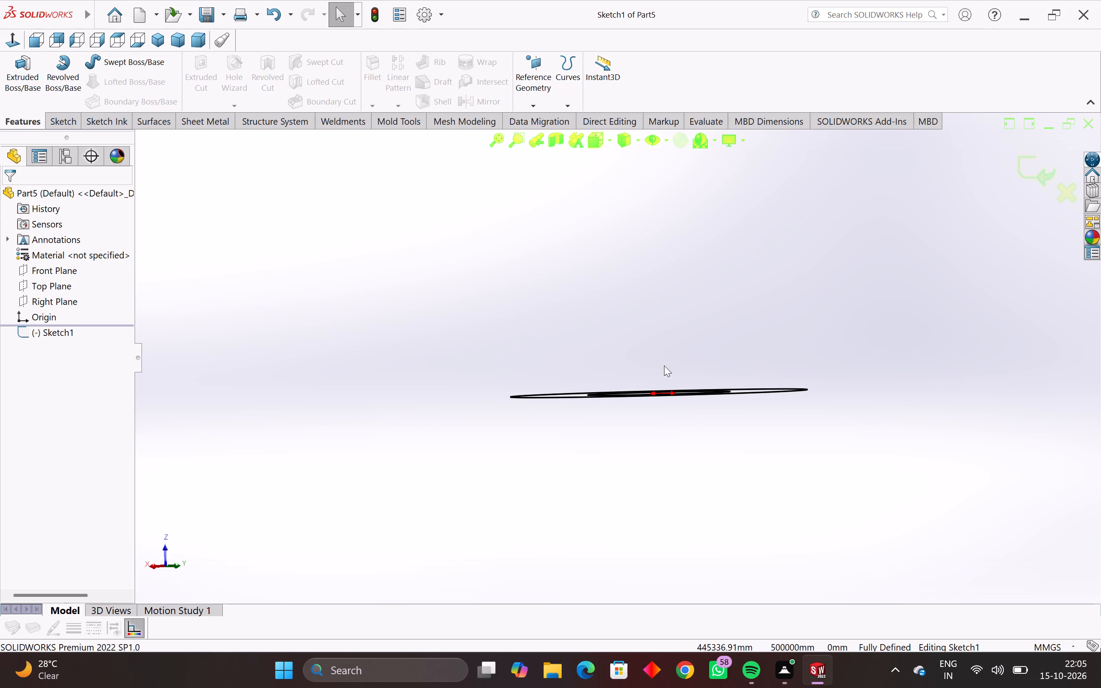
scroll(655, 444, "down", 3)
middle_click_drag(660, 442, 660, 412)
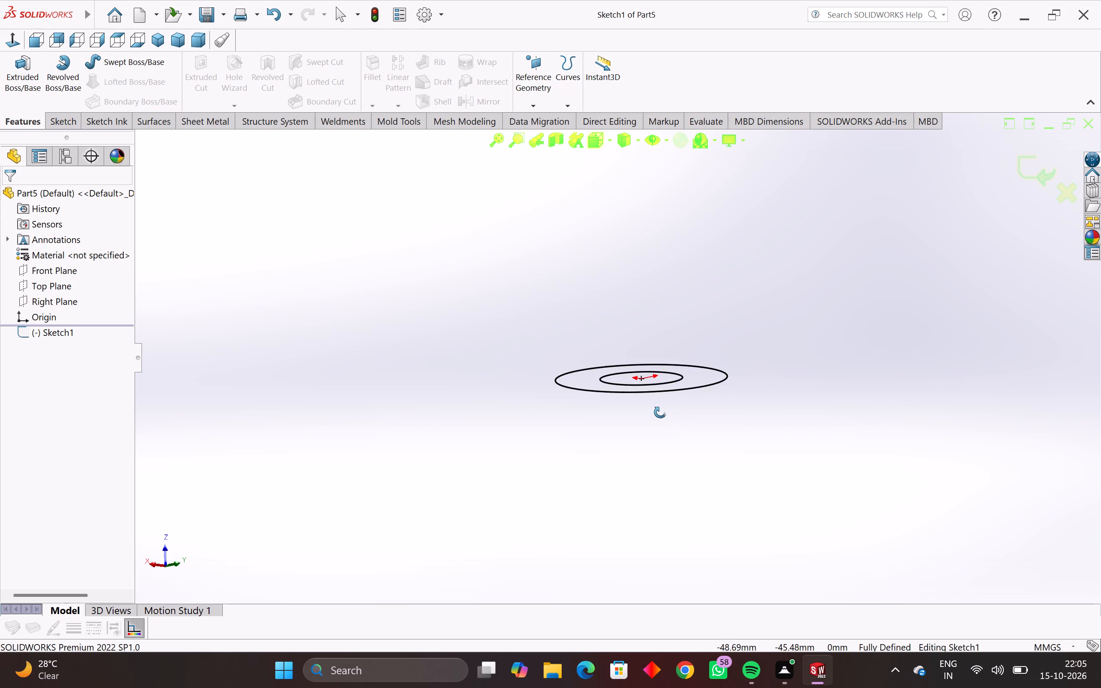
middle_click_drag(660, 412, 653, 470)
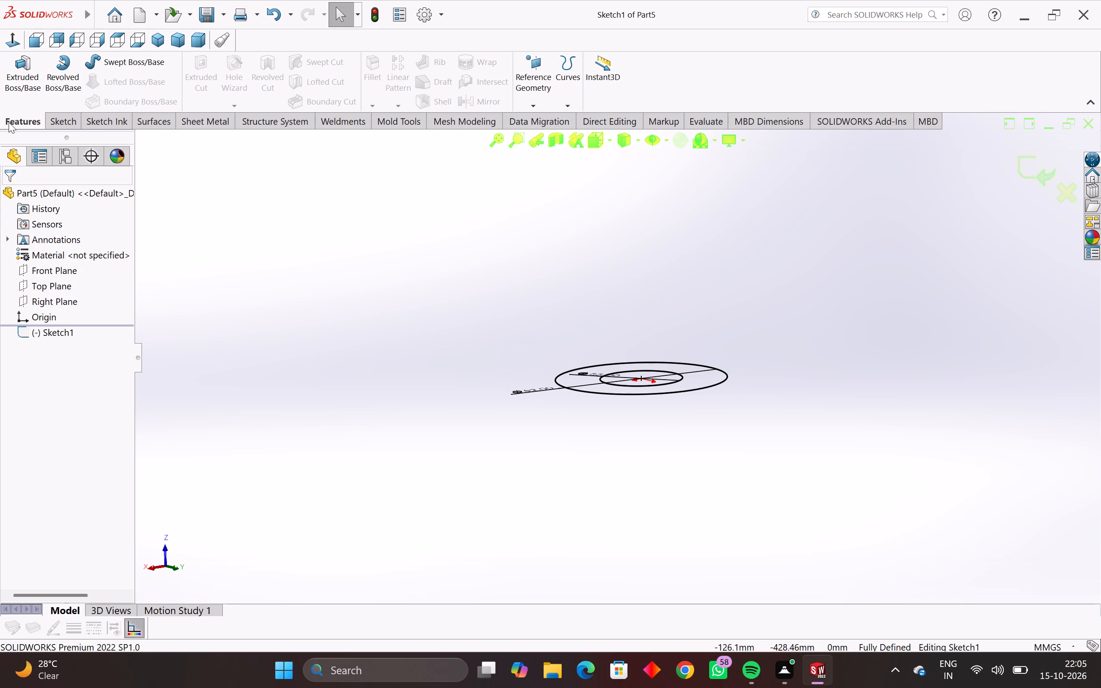
Extrude the ring between the 52 mm and 25 mm circles to a blind depth of 66 mm in the reversed direction.
left_click(25, 119)
left_click(25, 120)
left_click(27, 76)
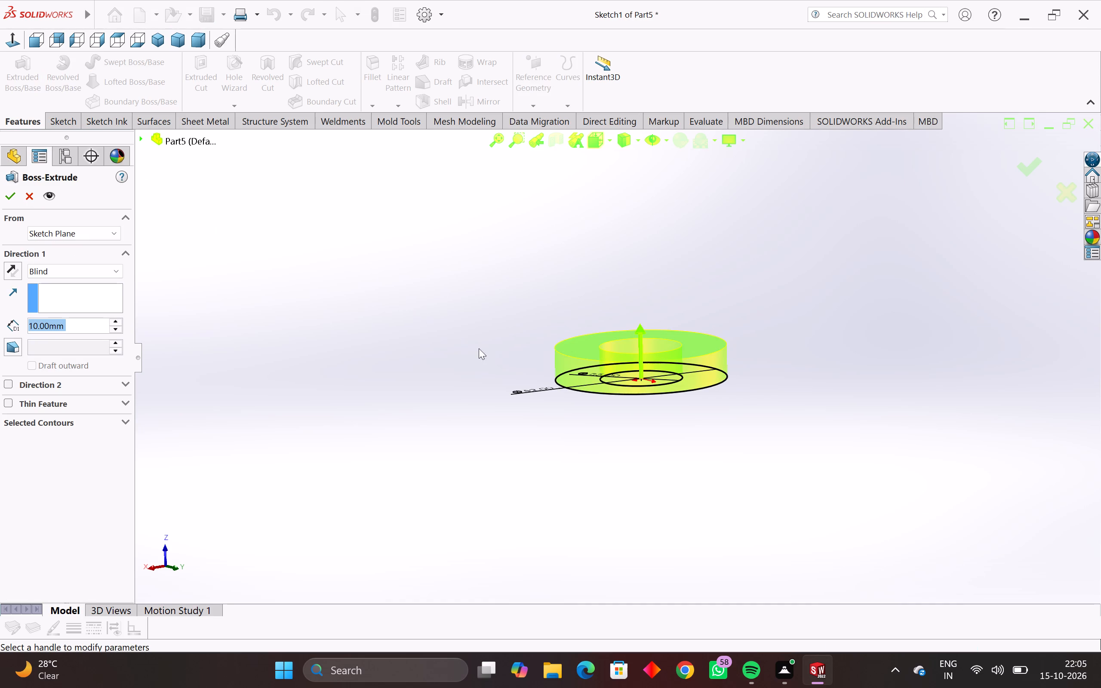
middle_click_drag(496, 357, 495, 381)
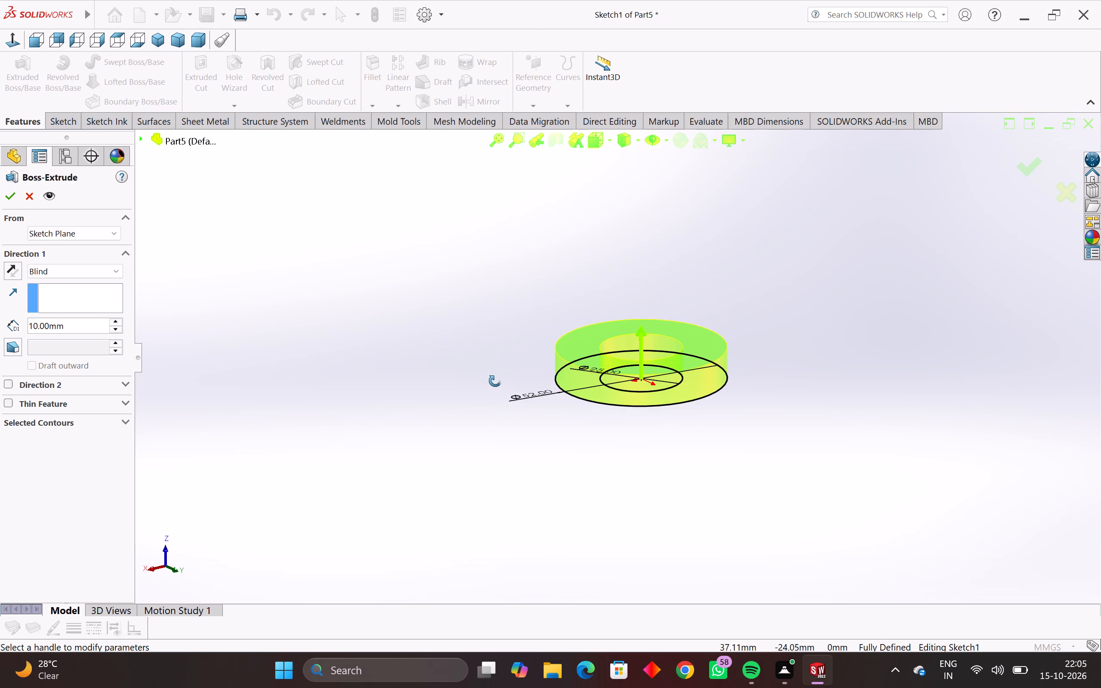
middle_click_drag(495, 381, 484, 353)
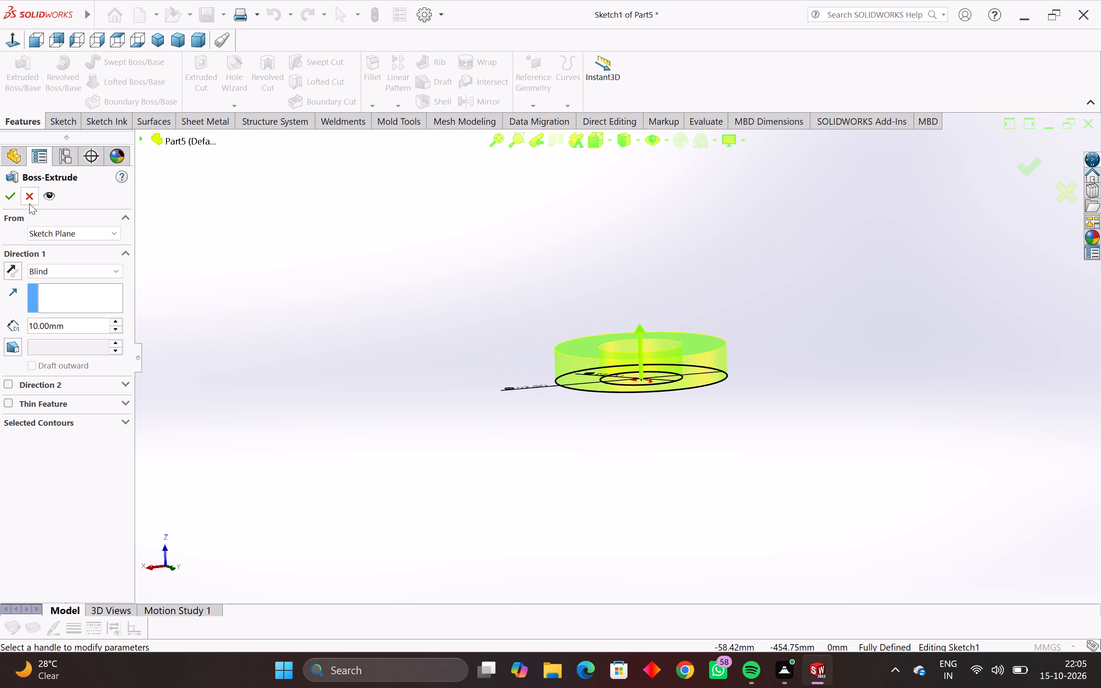
left_click(11, 266)
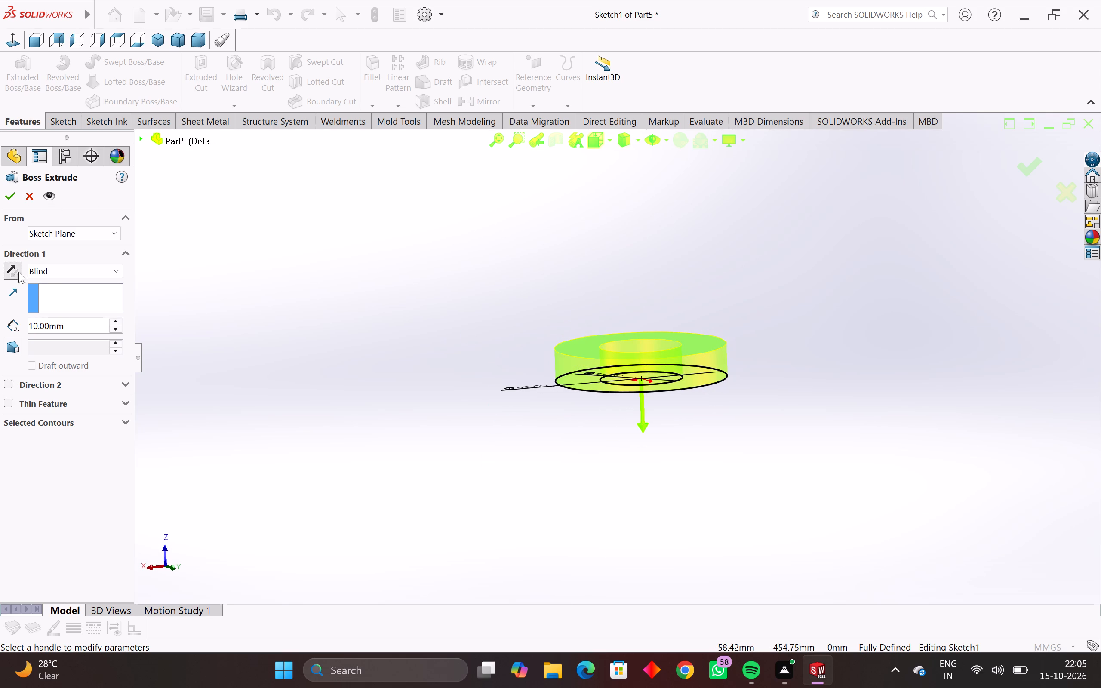
left_click_drag(75, 328, 0, 375)
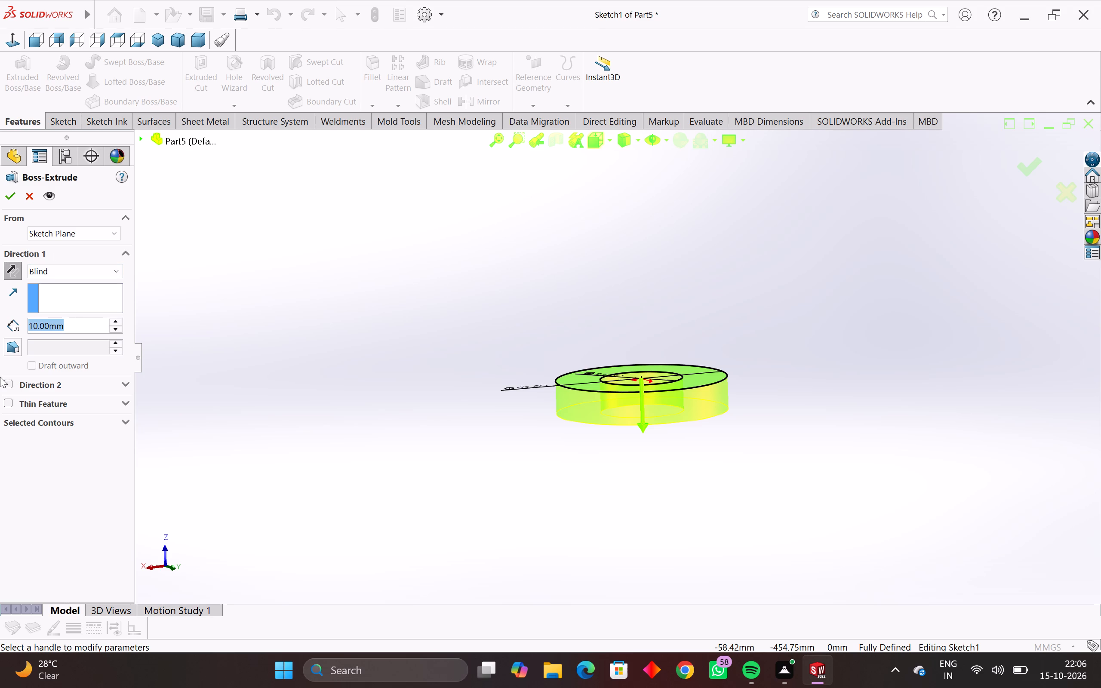
type("66")
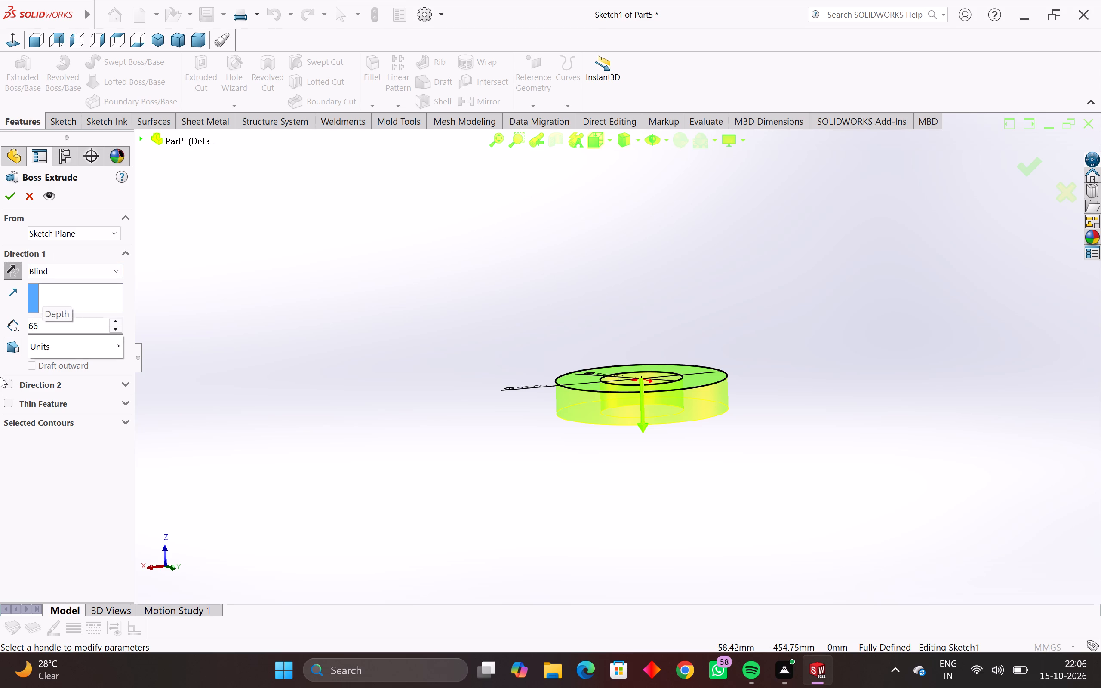
key("Return")
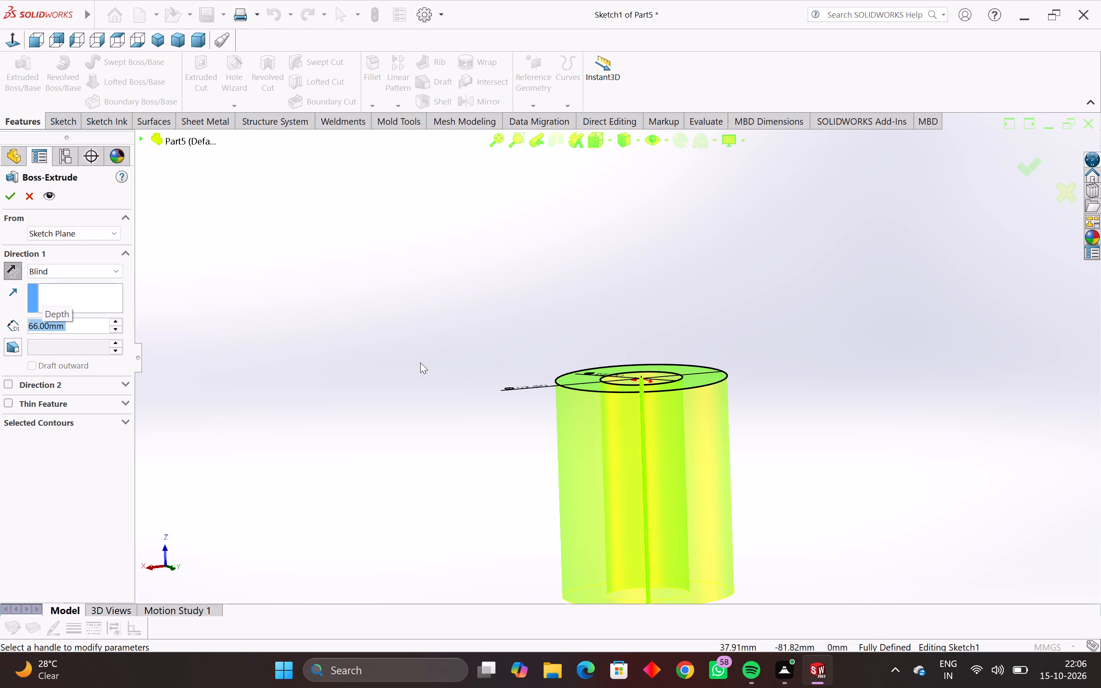
scroll(566, 422, "down", 3)
scroll(612, 424, "up", 1)
middle_click_drag(604, 412, 636, 377)
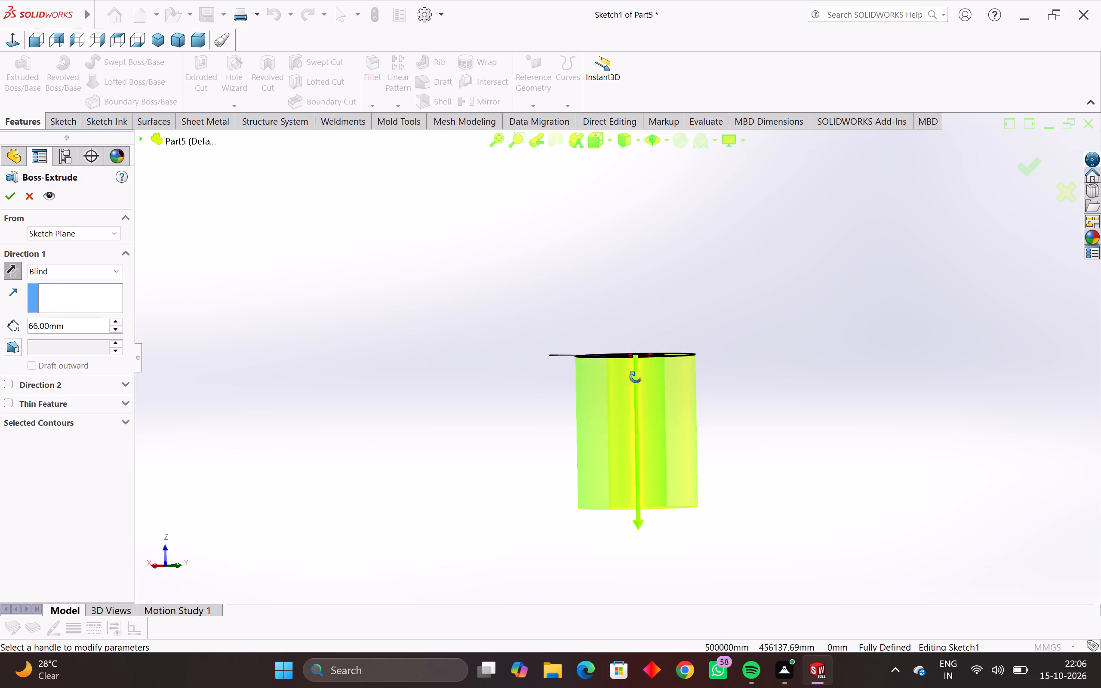
middle_click_drag(636, 377, 663, 387)
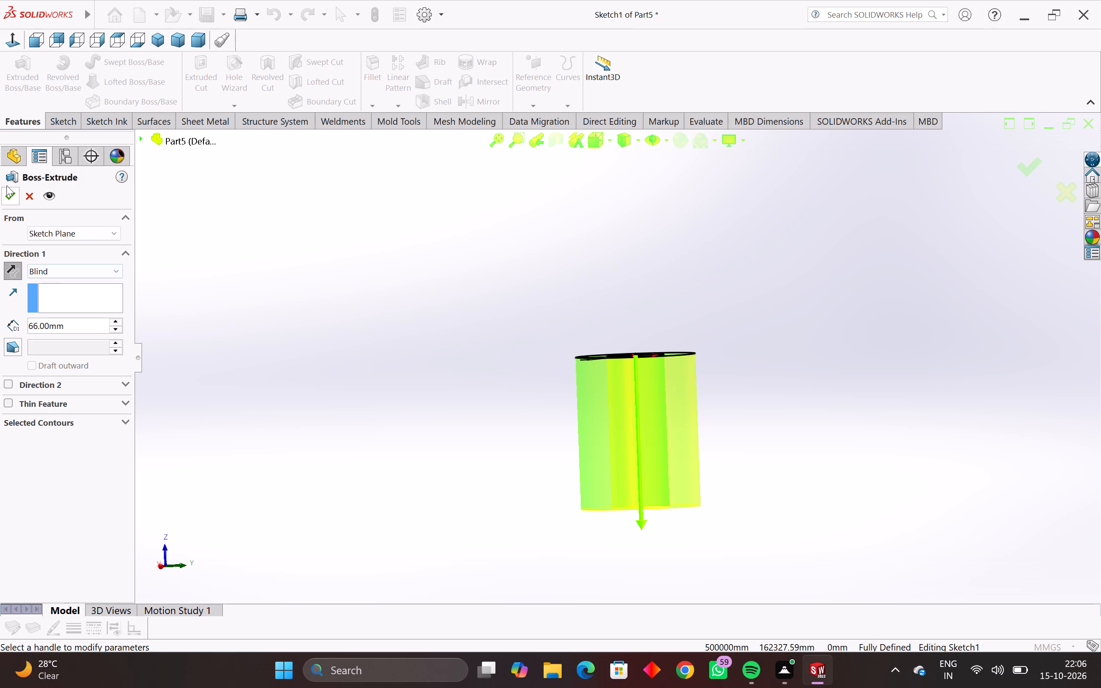
left_click(15, 195)
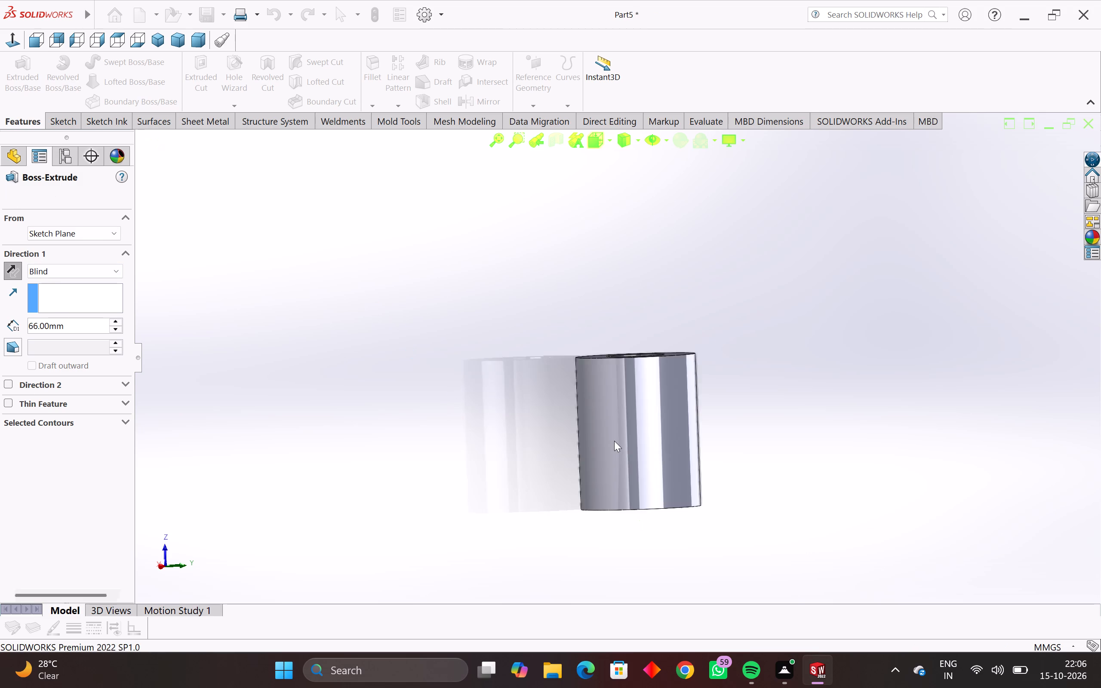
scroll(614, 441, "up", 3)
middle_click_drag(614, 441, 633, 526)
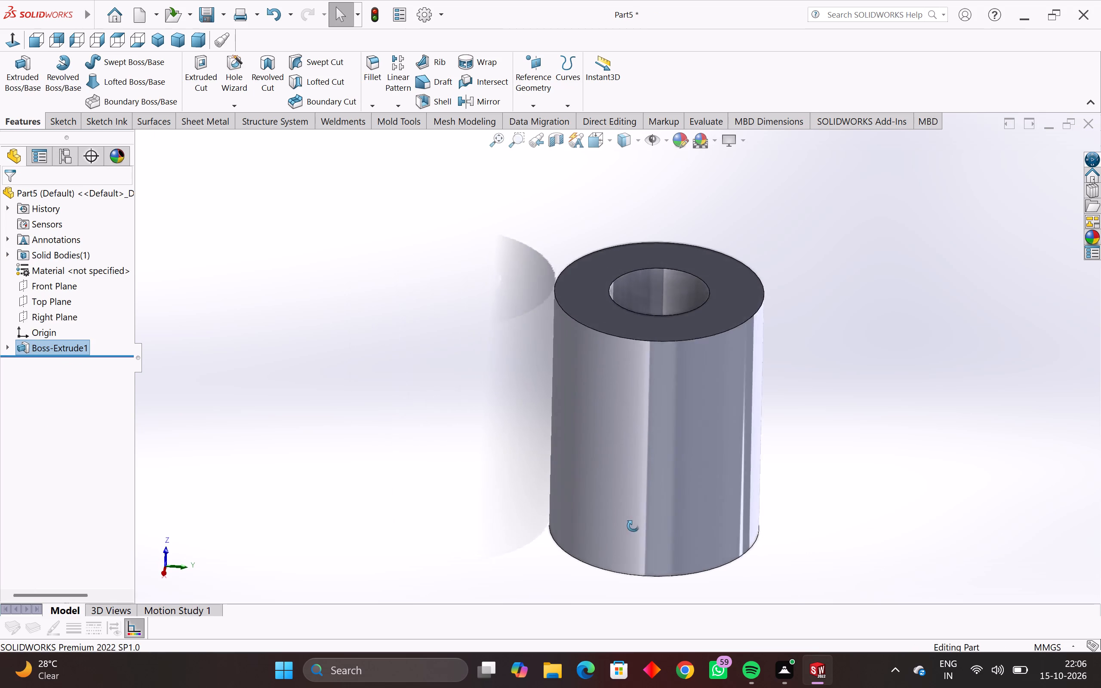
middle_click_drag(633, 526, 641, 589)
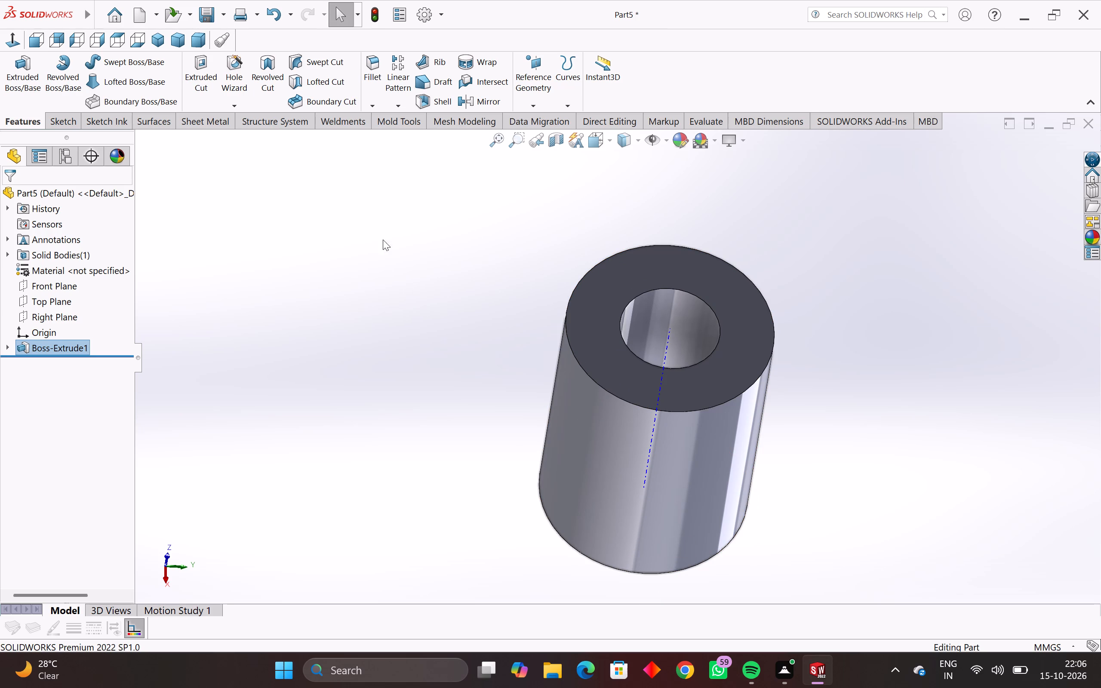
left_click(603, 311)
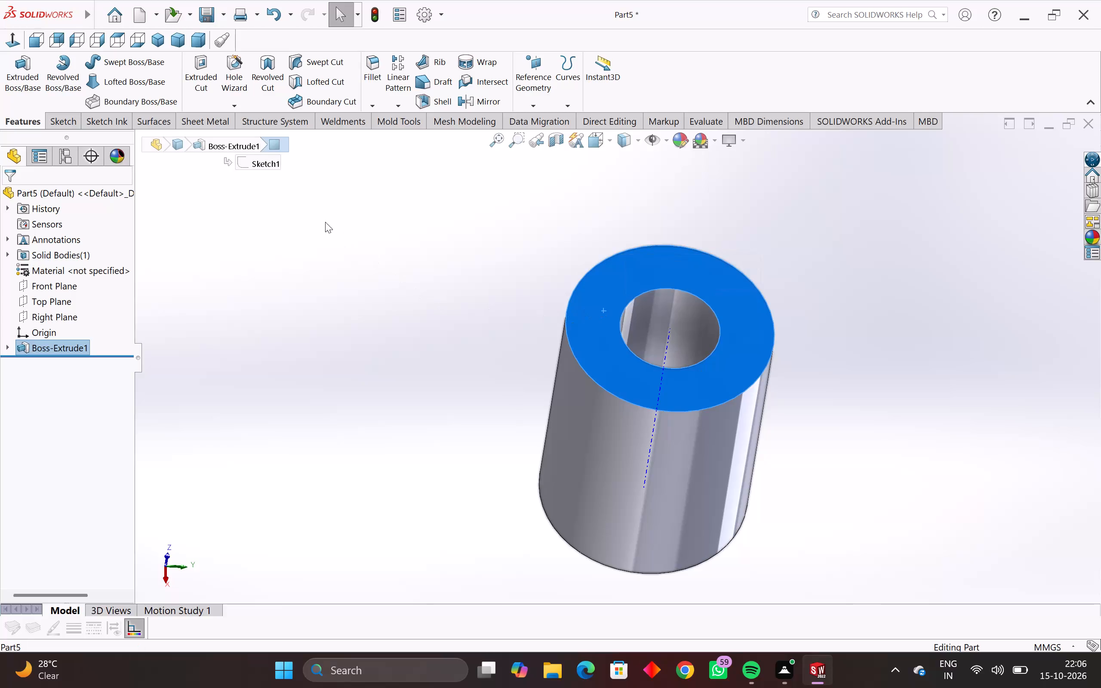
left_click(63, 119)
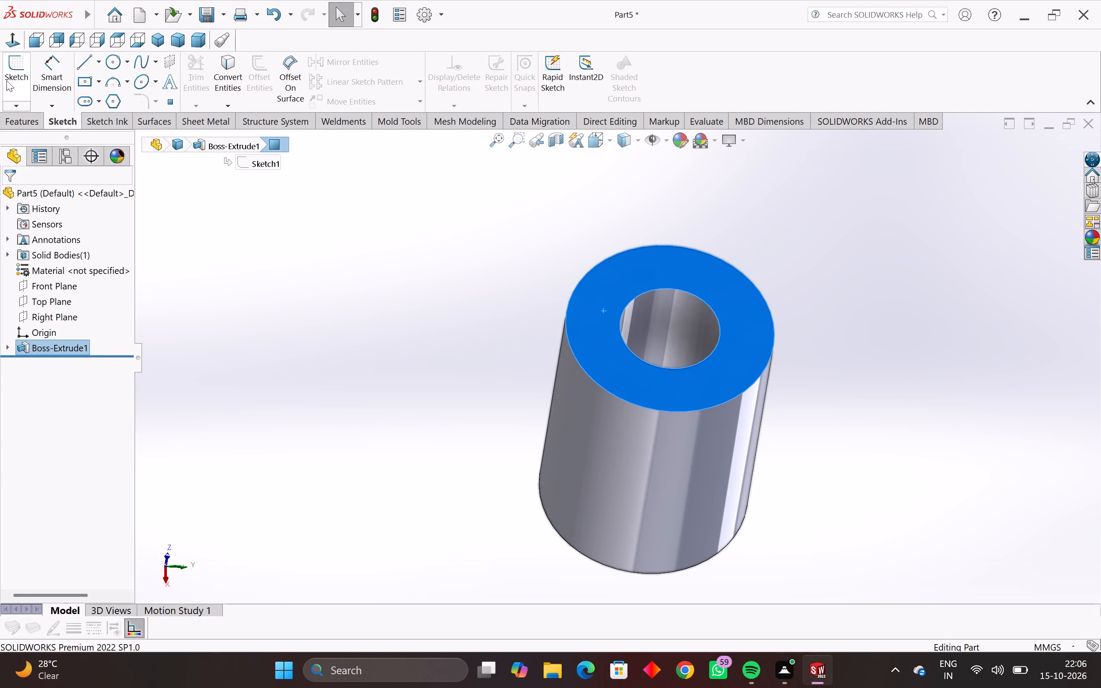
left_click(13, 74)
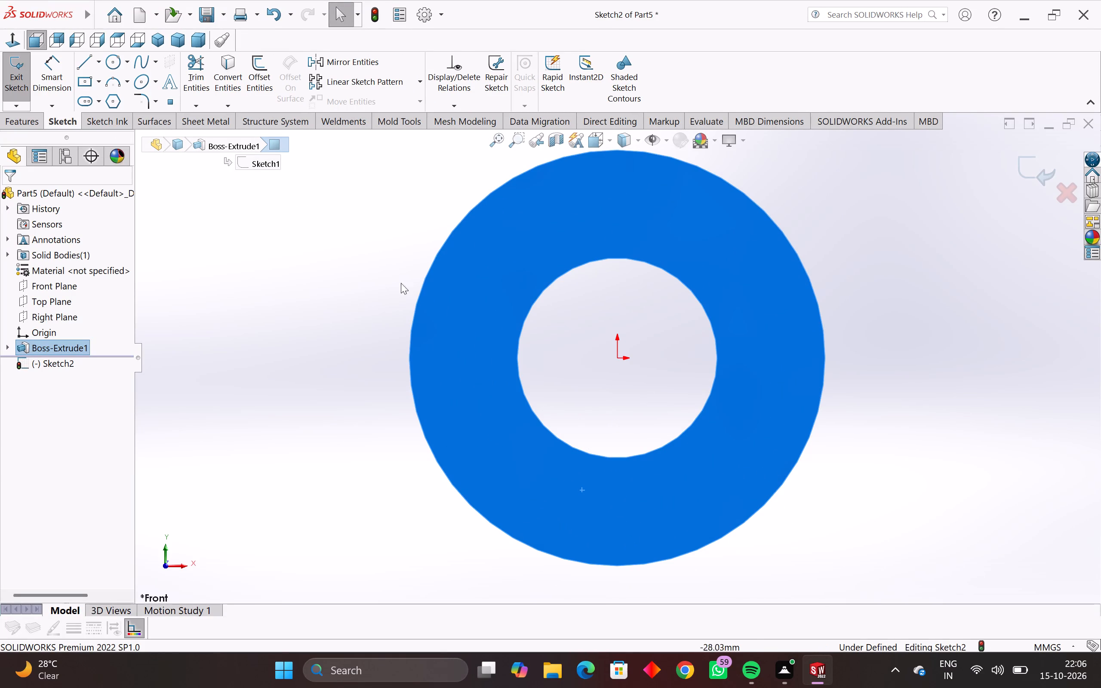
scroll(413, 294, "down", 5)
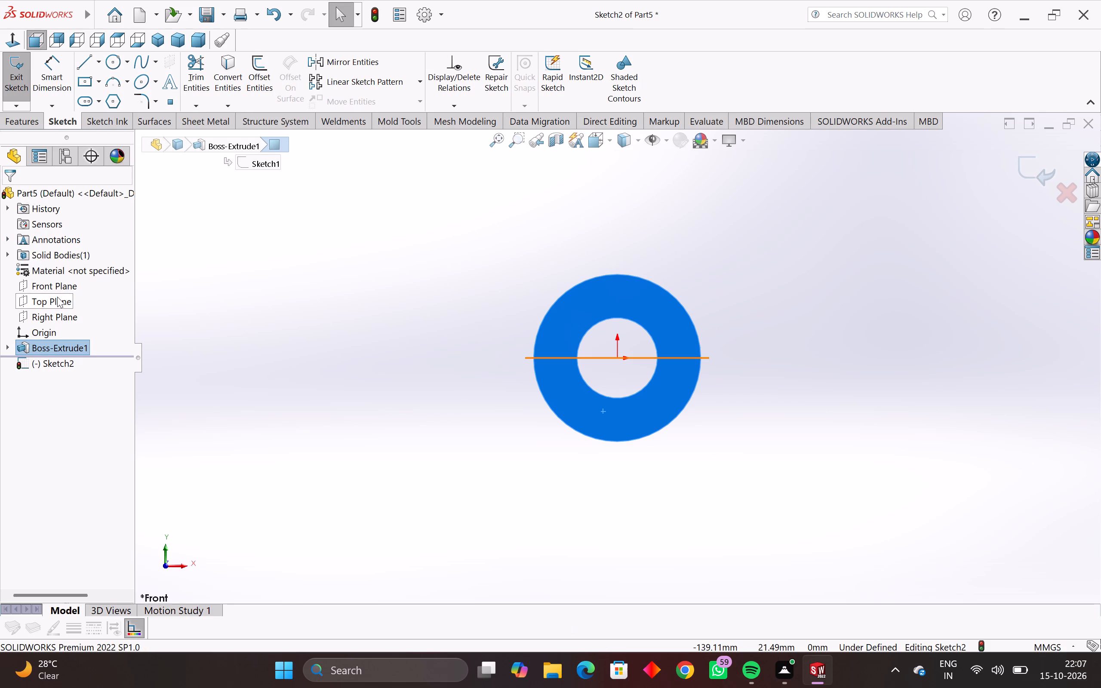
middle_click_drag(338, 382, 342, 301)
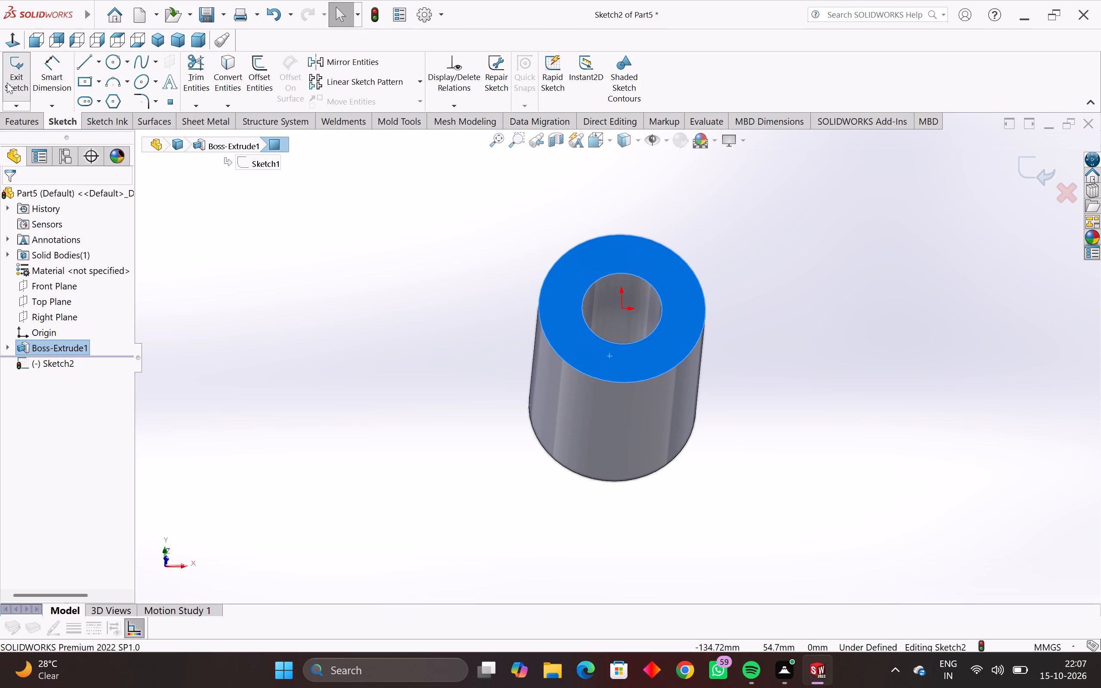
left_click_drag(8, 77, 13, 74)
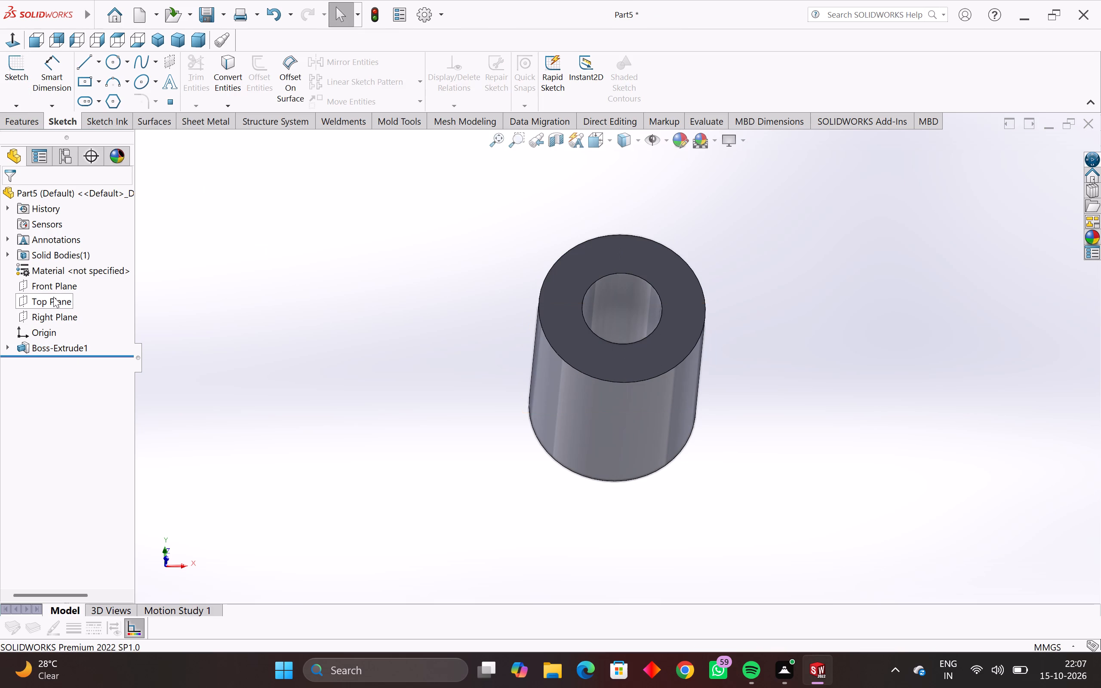
Start a sketch on the Top Plane and draw a vertical centerline through the origin, extending past both ends of the cylinder.
left_click(53, 297)
left_click(61, 279)
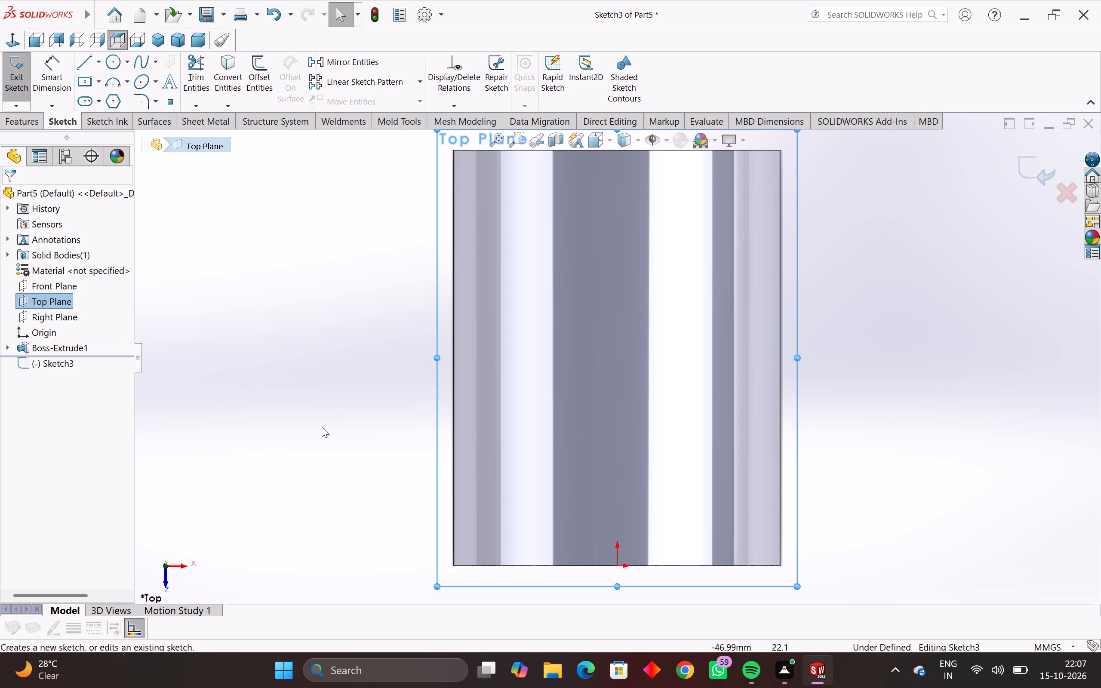
scroll(349, 453, "down", 3)
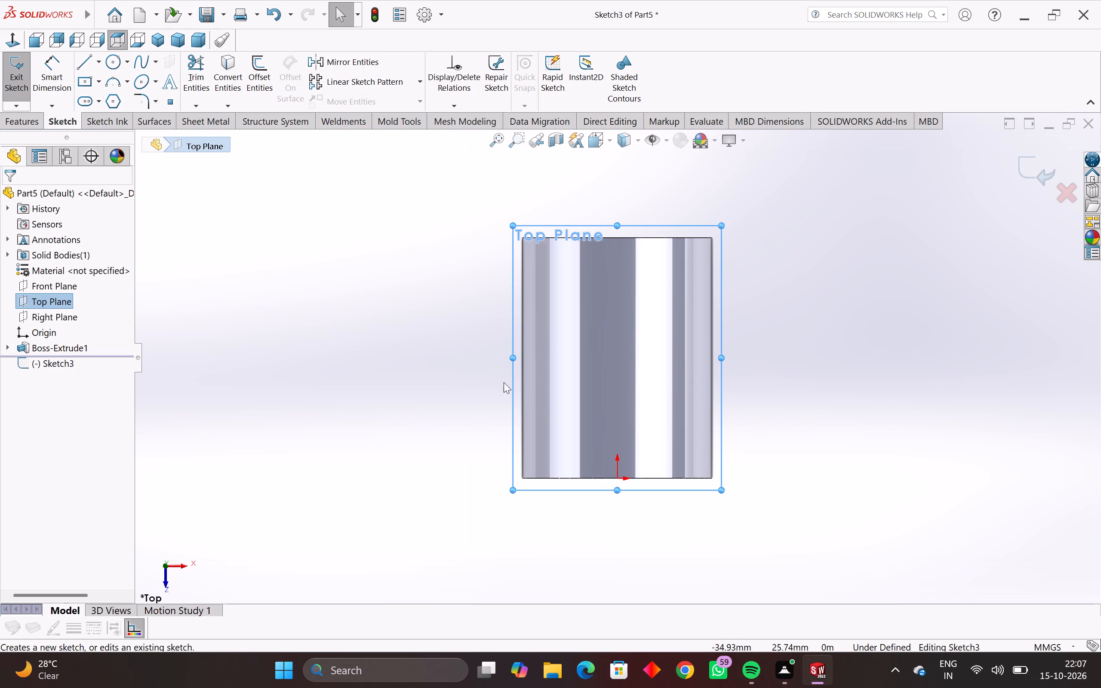
scroll(590, 375, "up", 2)
scroll(591, 375, "down", 2)
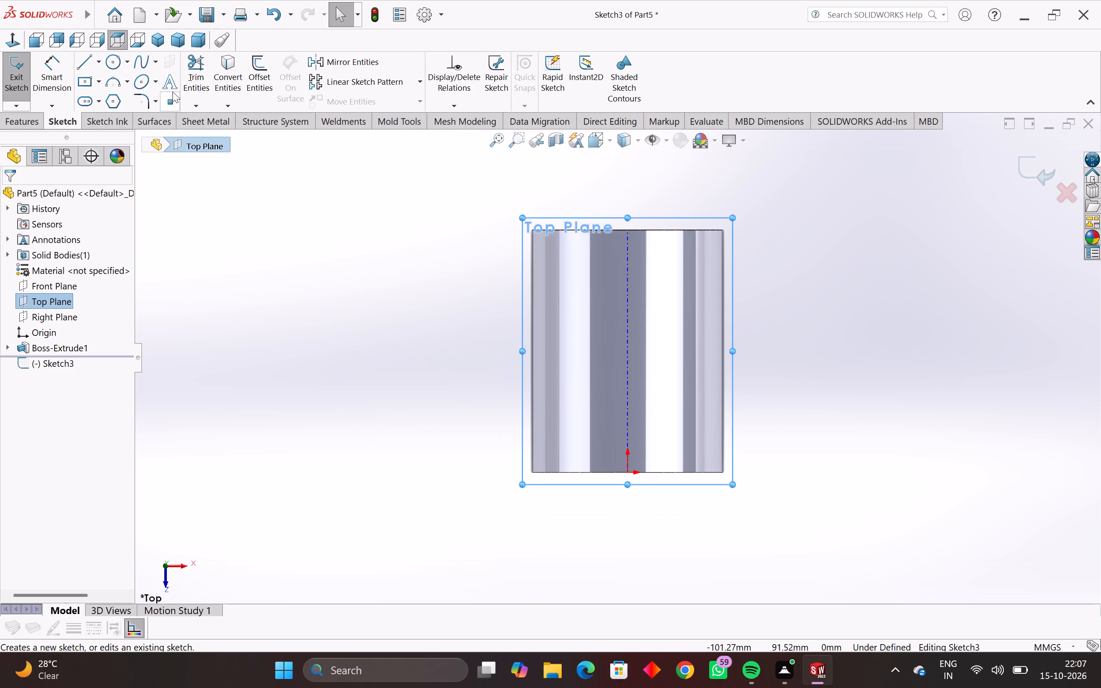
left_click(99, 62)
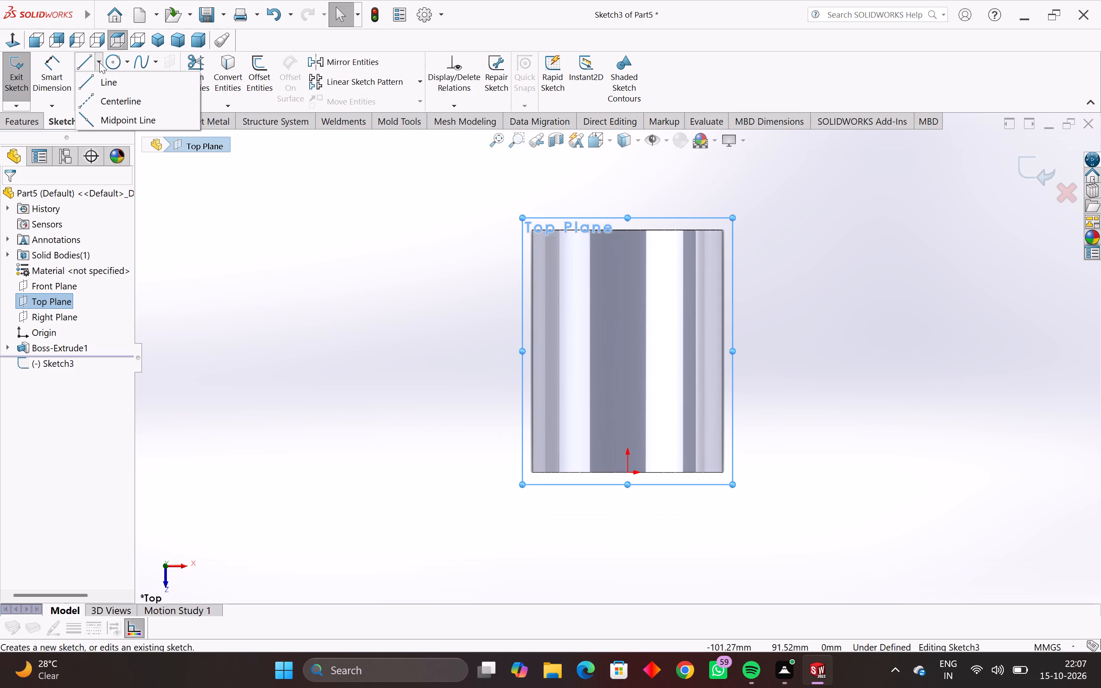
left_click(108, 107)
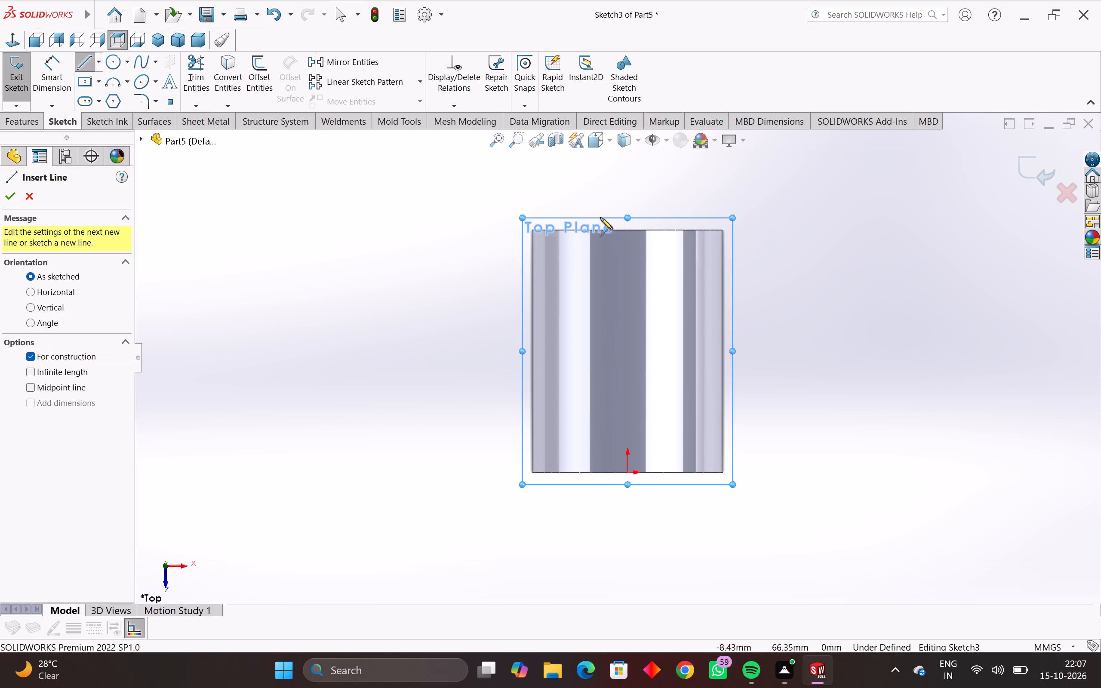
left_click(629, 183)
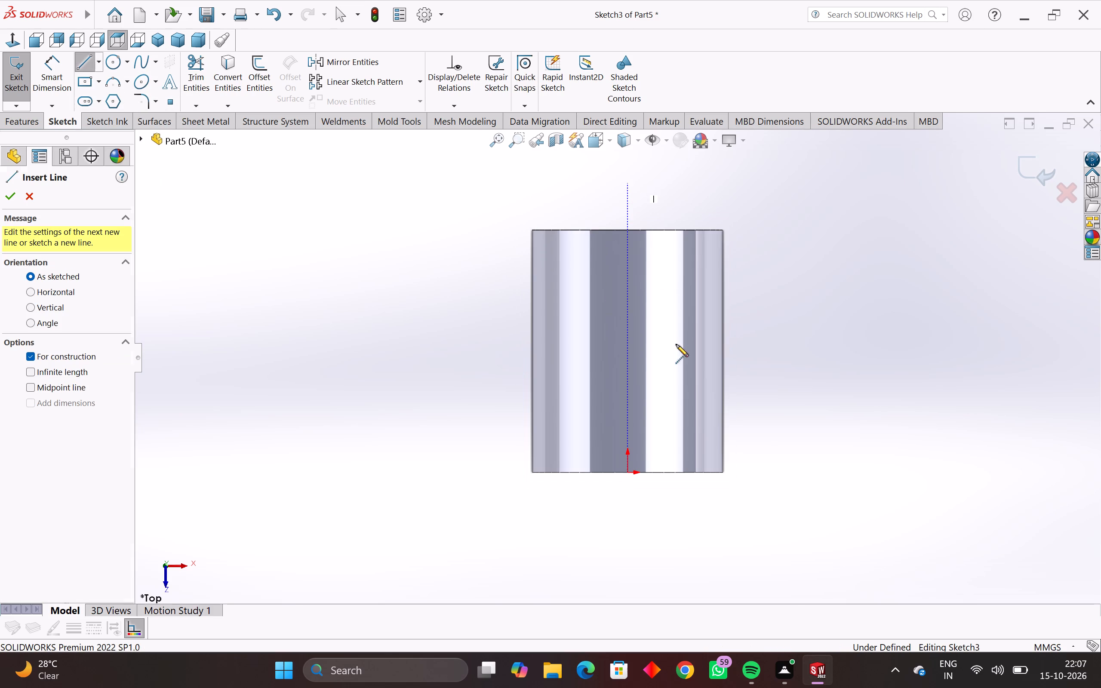
left_click(630, 555)
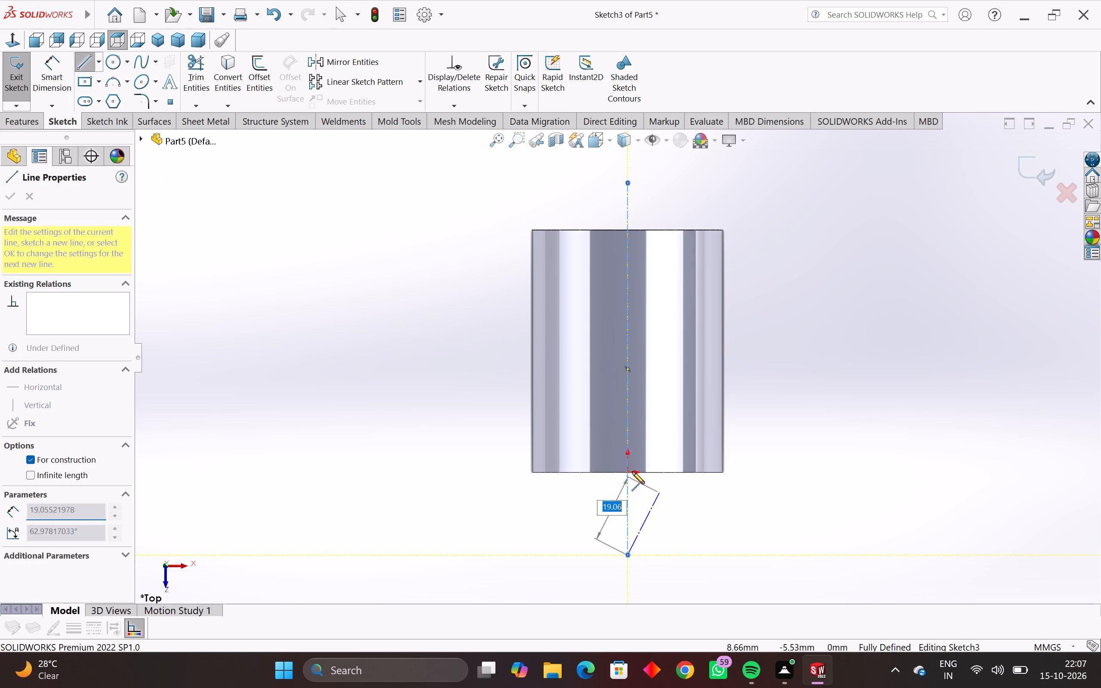
key("Escape")
key("Escape")
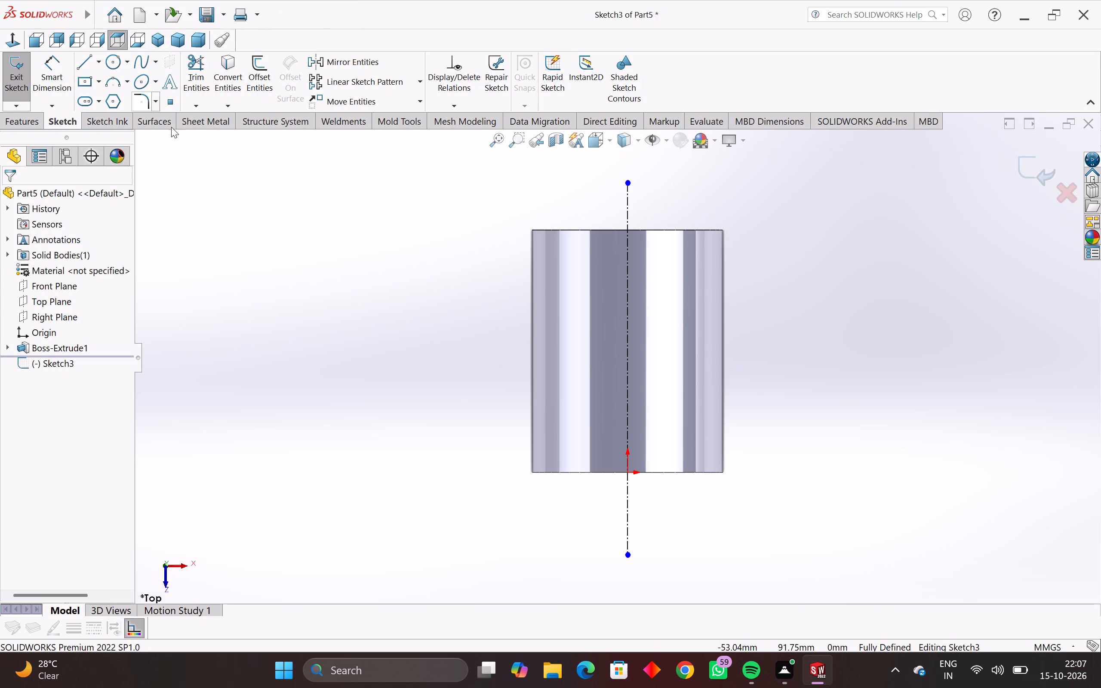
Draw a horizontal centerline about 221 mm long from the midpoint of the cylinder's +X side edge, crossing its axis towards -X.
left_click(97, 67)
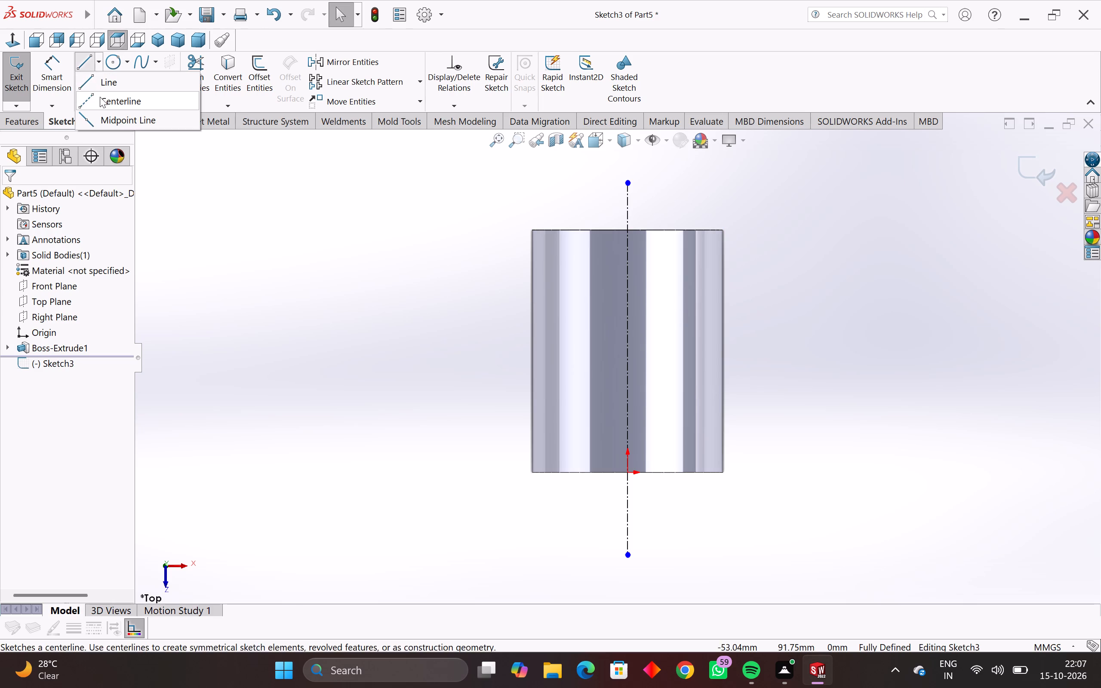
left_click(100, 97)
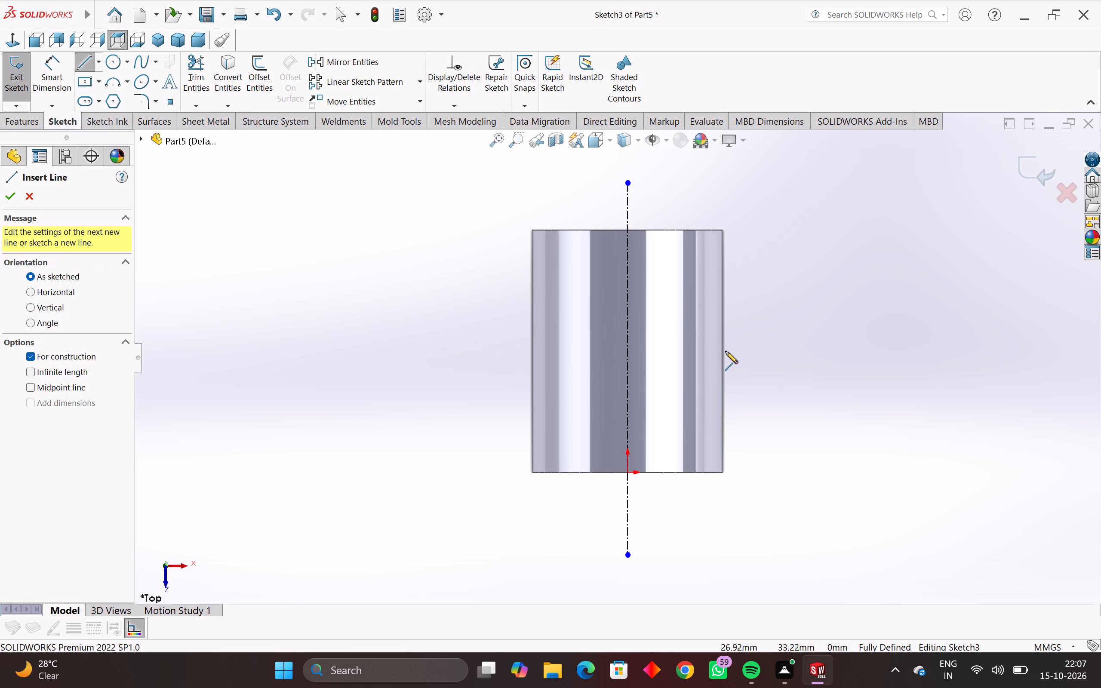
left_click(723, 351)
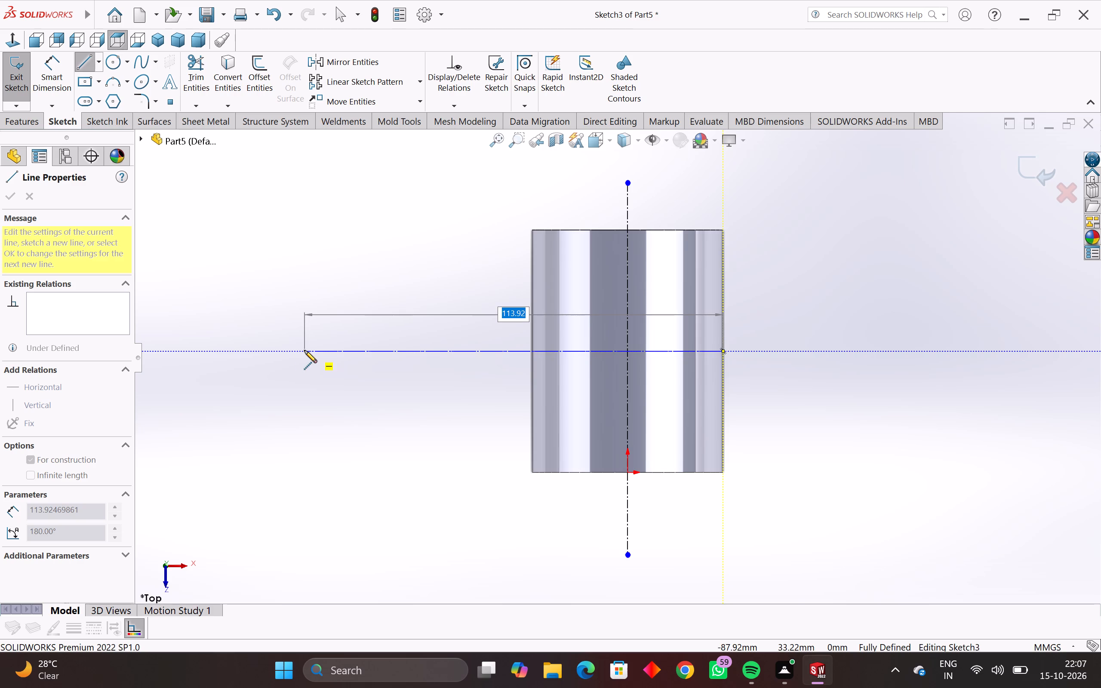
scroll(288, 349, "down", 4)
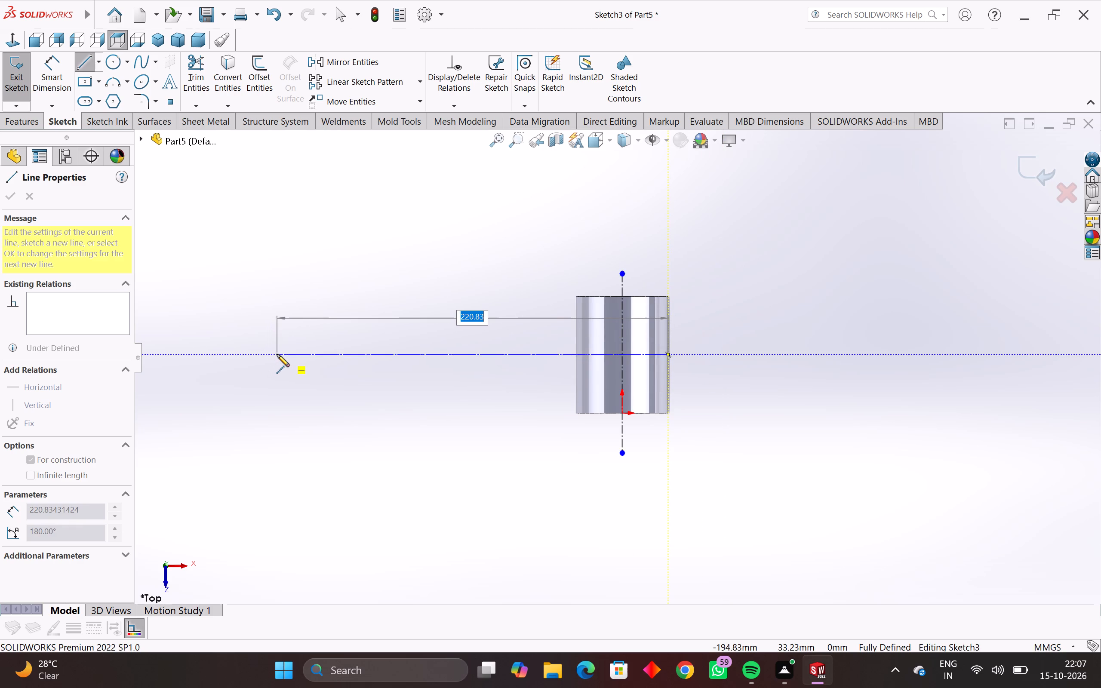
left_click(277, 354)
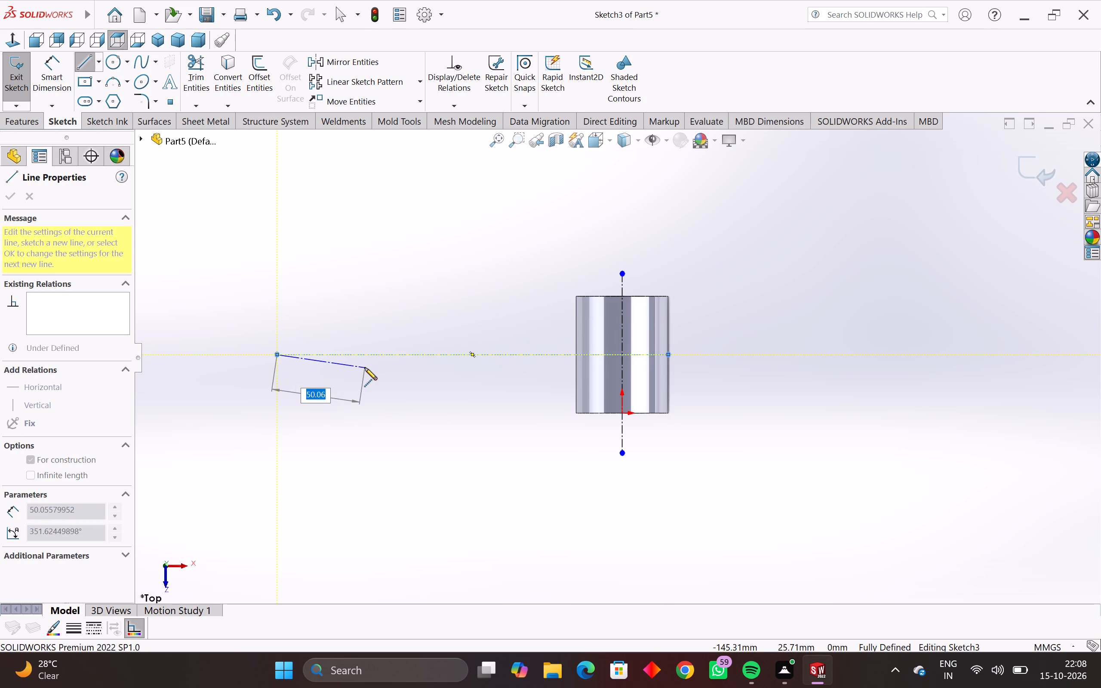
key("Escape")
key("Escape")
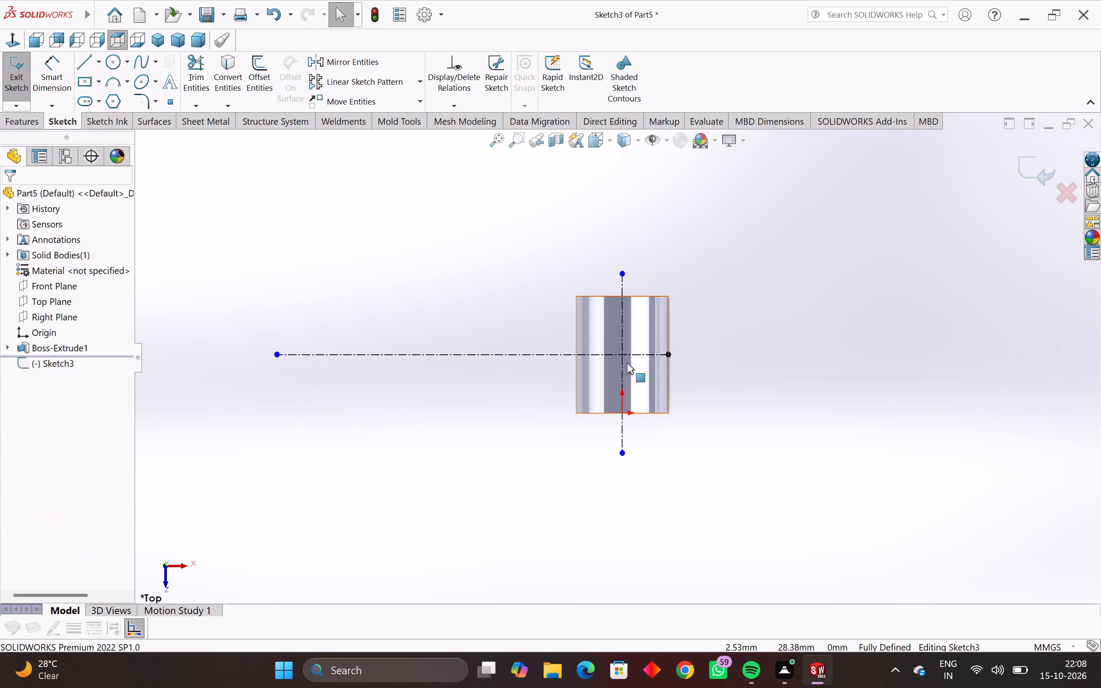
Draw a circle about 50 mm in diameter centred on the horizontal centerline, outside the cylinder on its -X side.
scroll(618, 353, "up", 4)
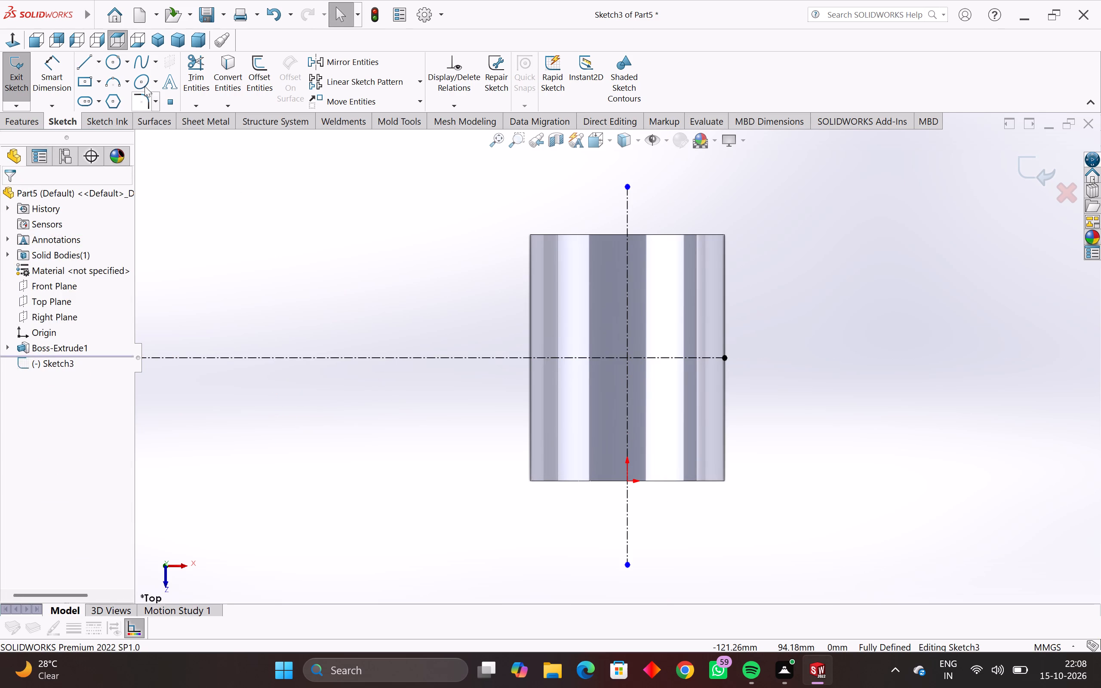
left_click(116, 62)
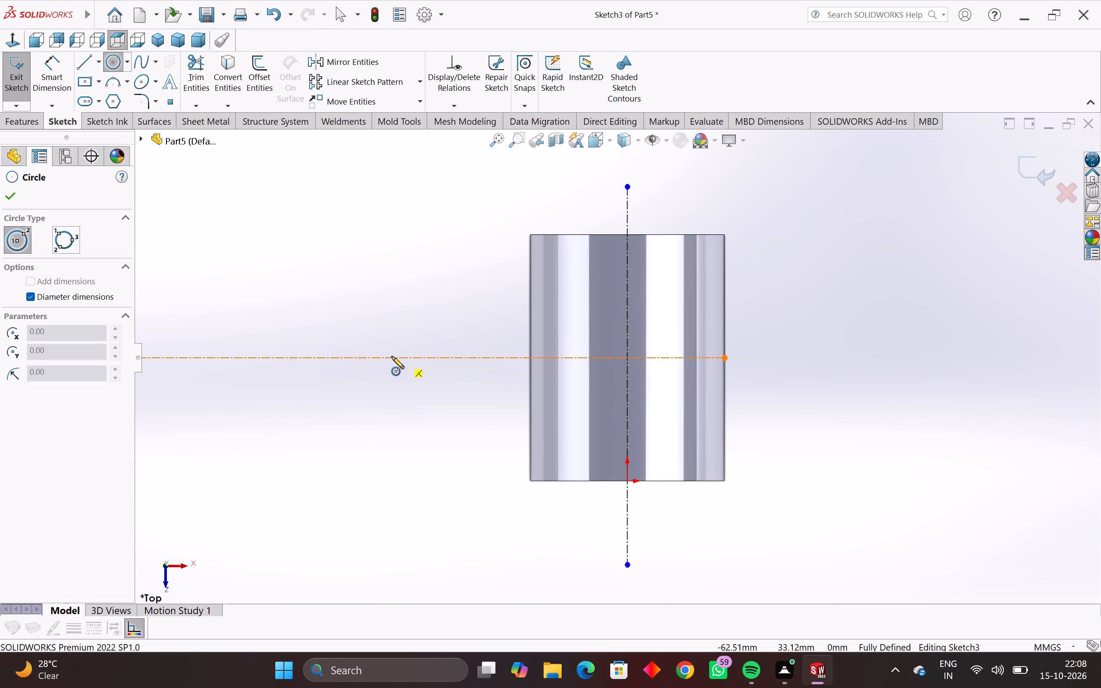
left_click(394, 357)
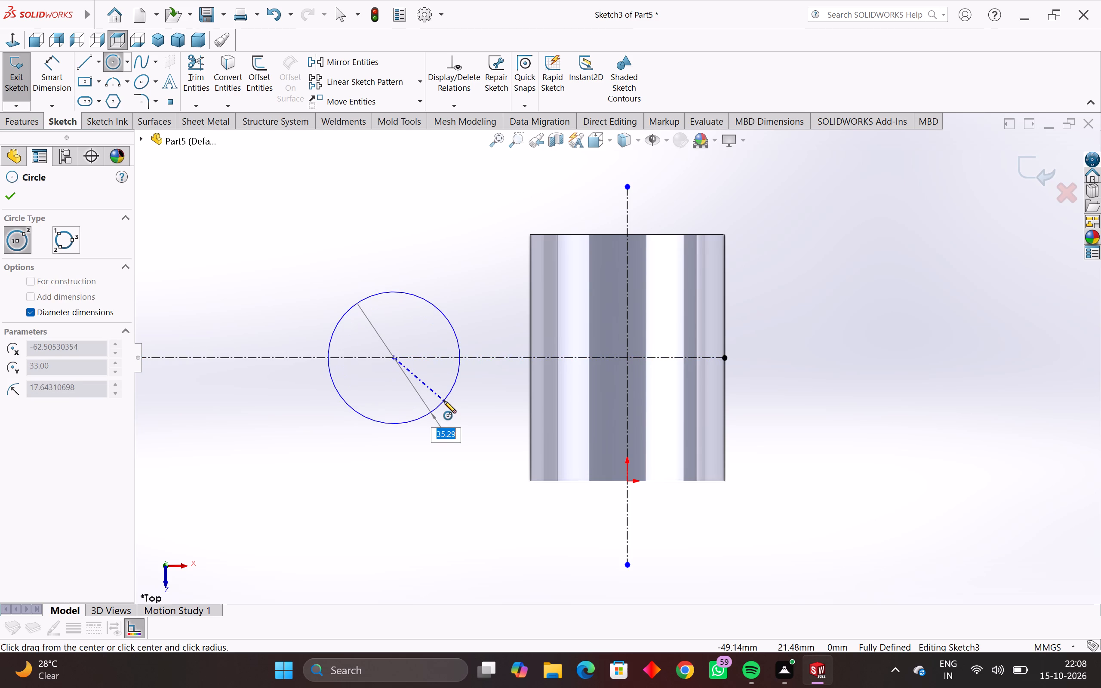
left_click(460, 424)
key("Escape")
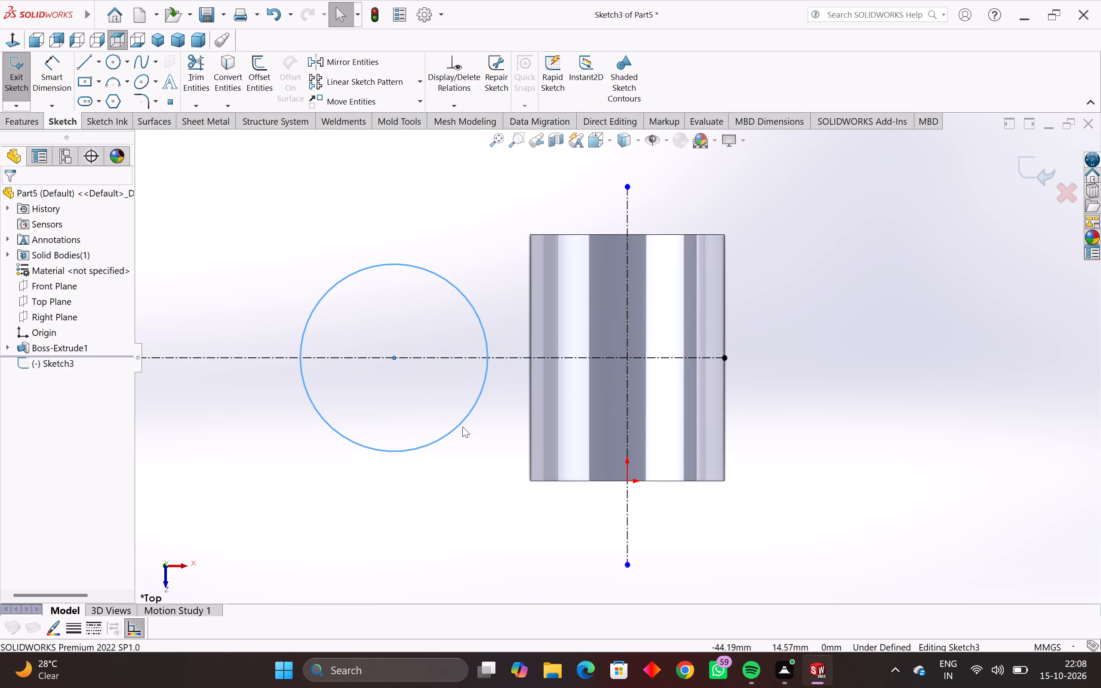
key("Escape")
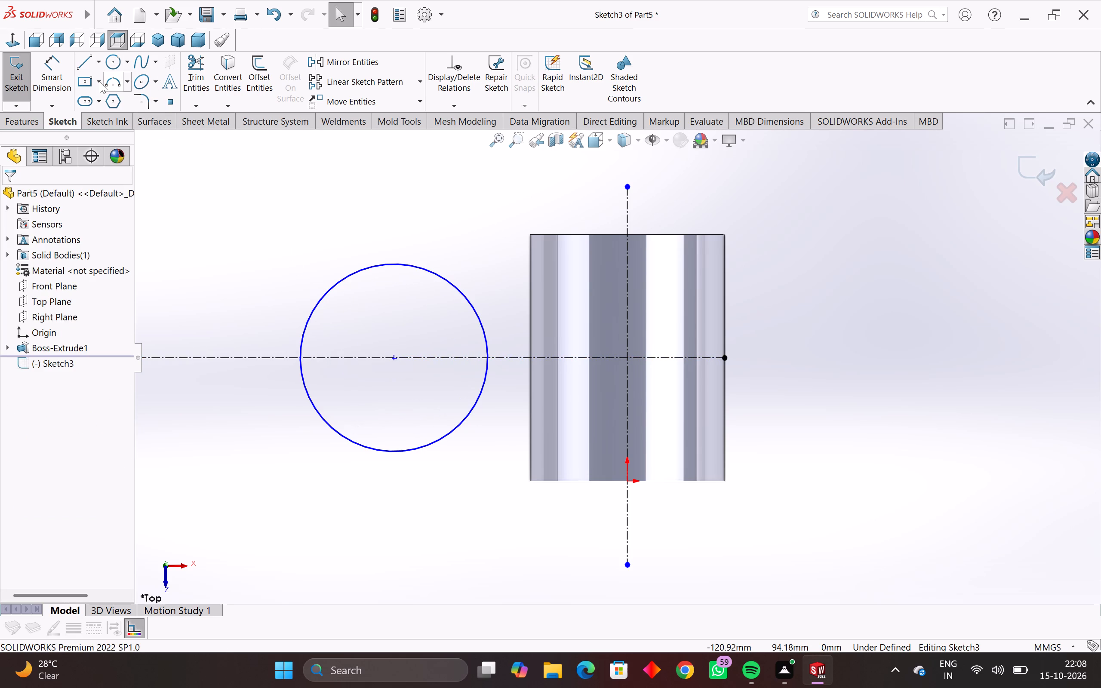
Dimension the distance from the circle's centre to the vertical centerline as 32 mm.
left_click_drag(64, 72, 52, 80)
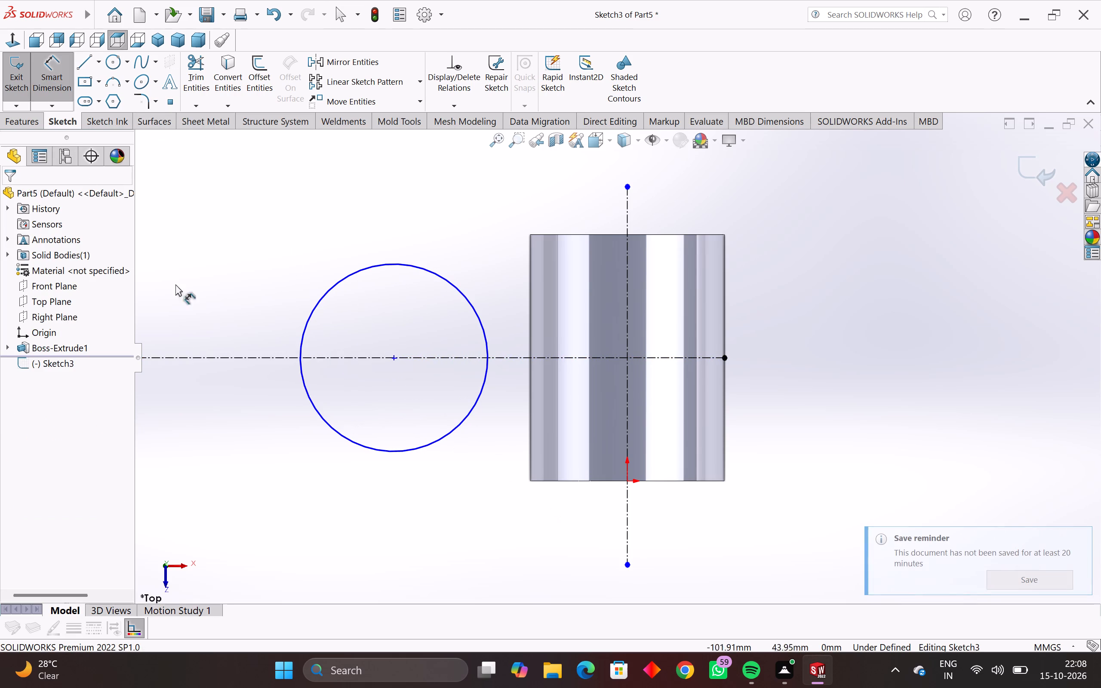
scroll(410, 395, "up", 2)
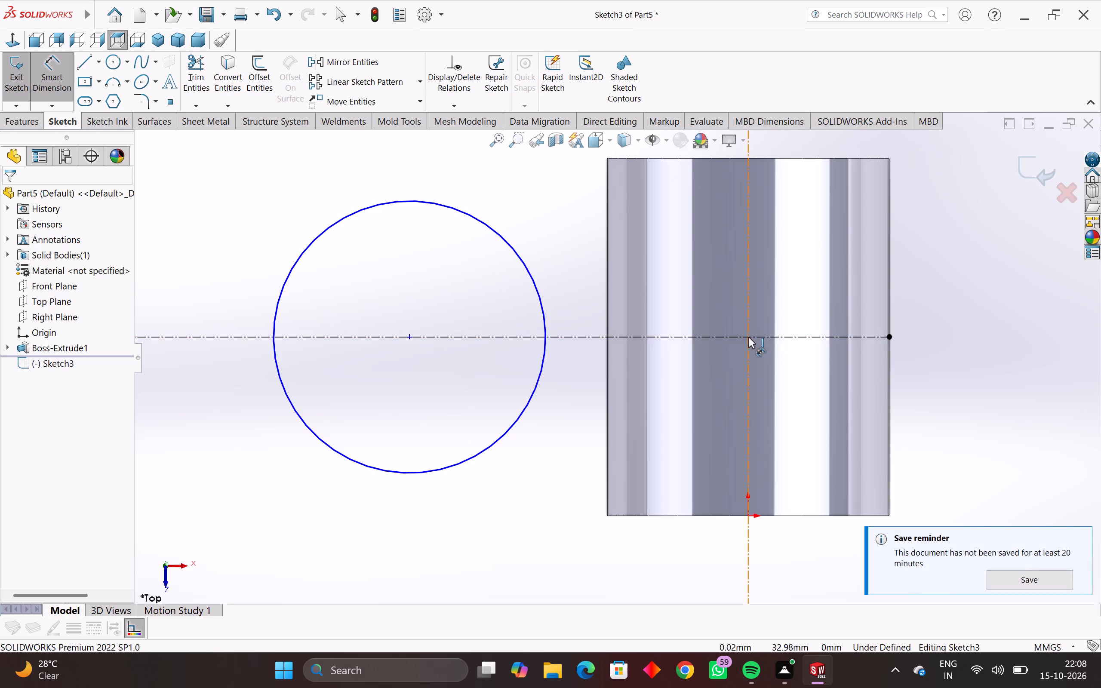
left_click(410, 339)
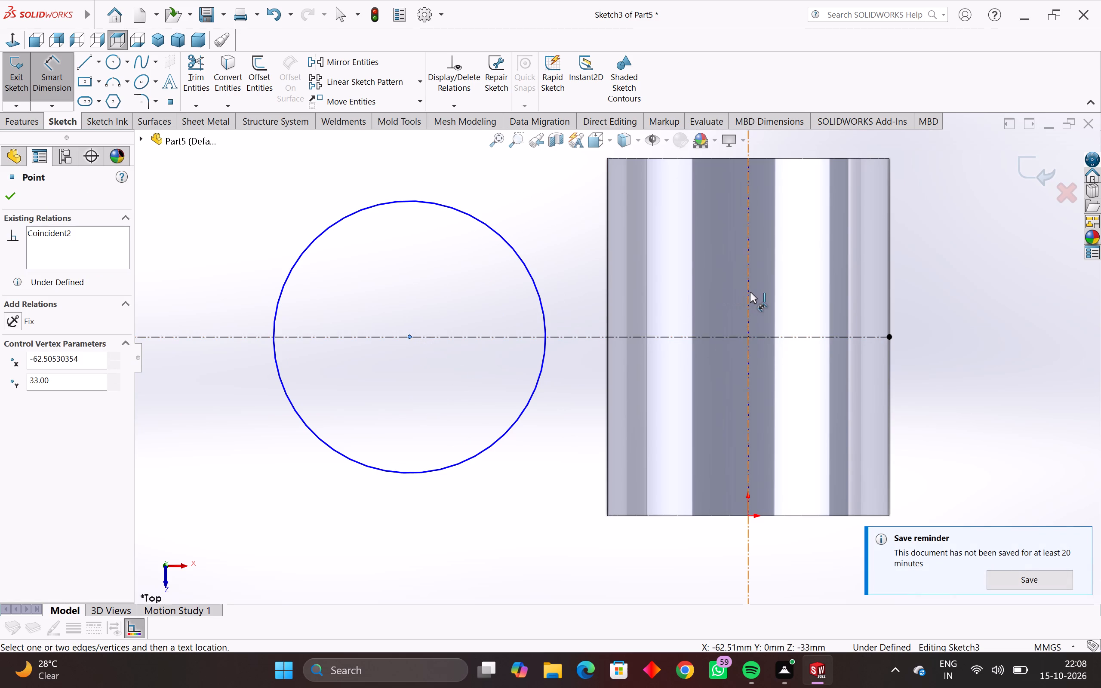
left_click(748, 288)
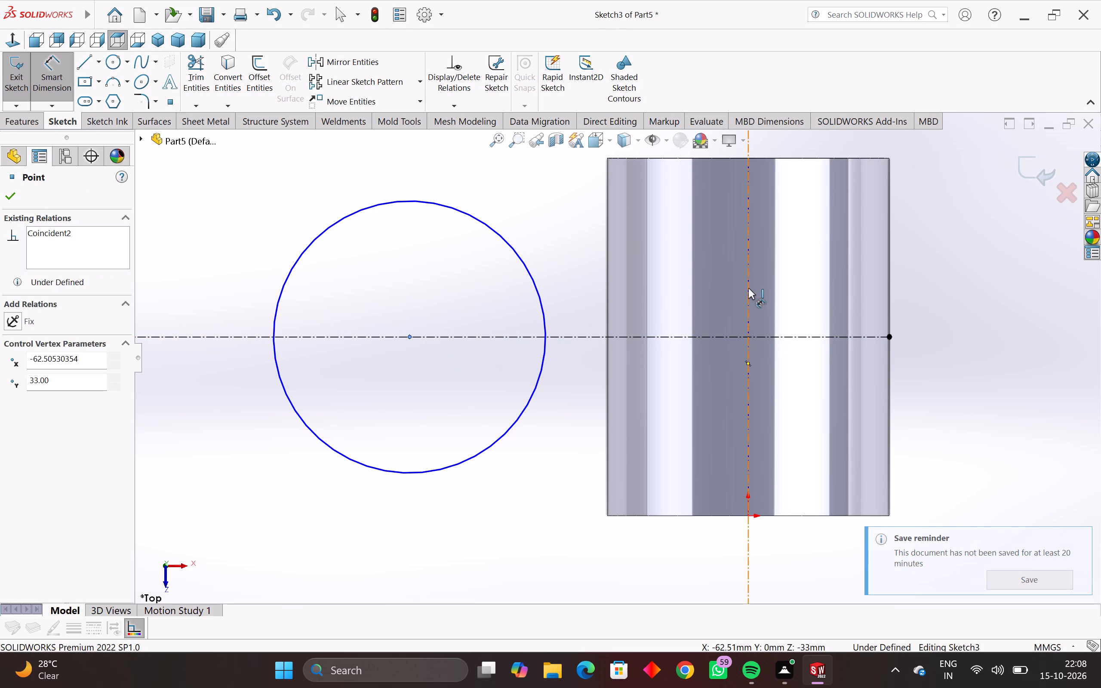
left_click(523, 566)
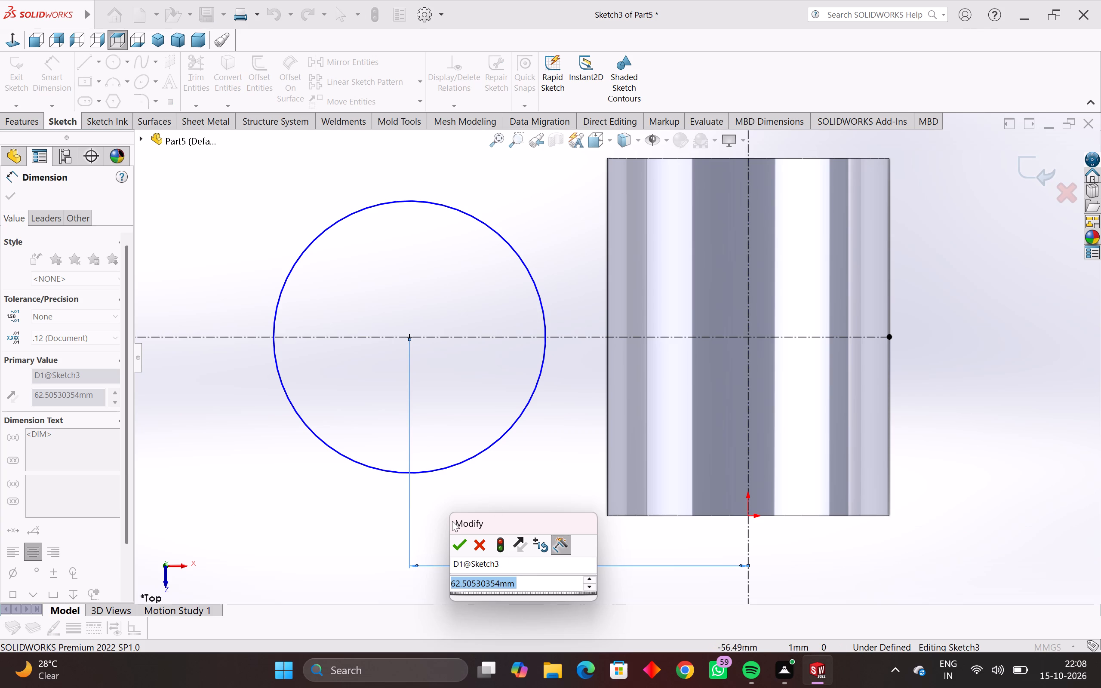
type("32")
key("Return")
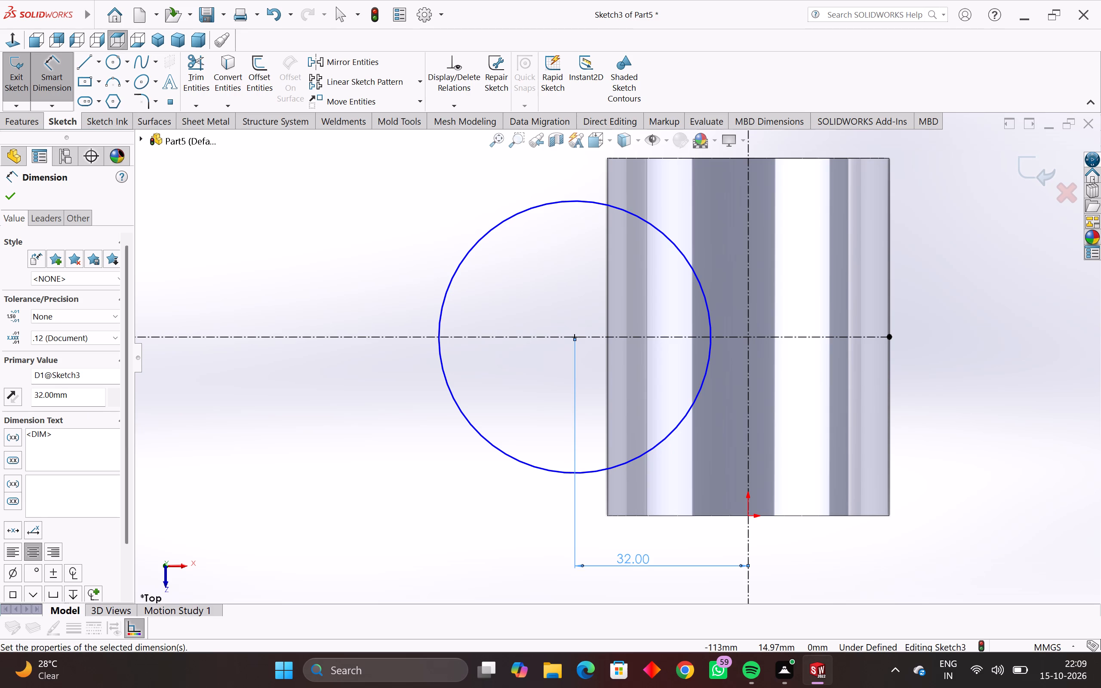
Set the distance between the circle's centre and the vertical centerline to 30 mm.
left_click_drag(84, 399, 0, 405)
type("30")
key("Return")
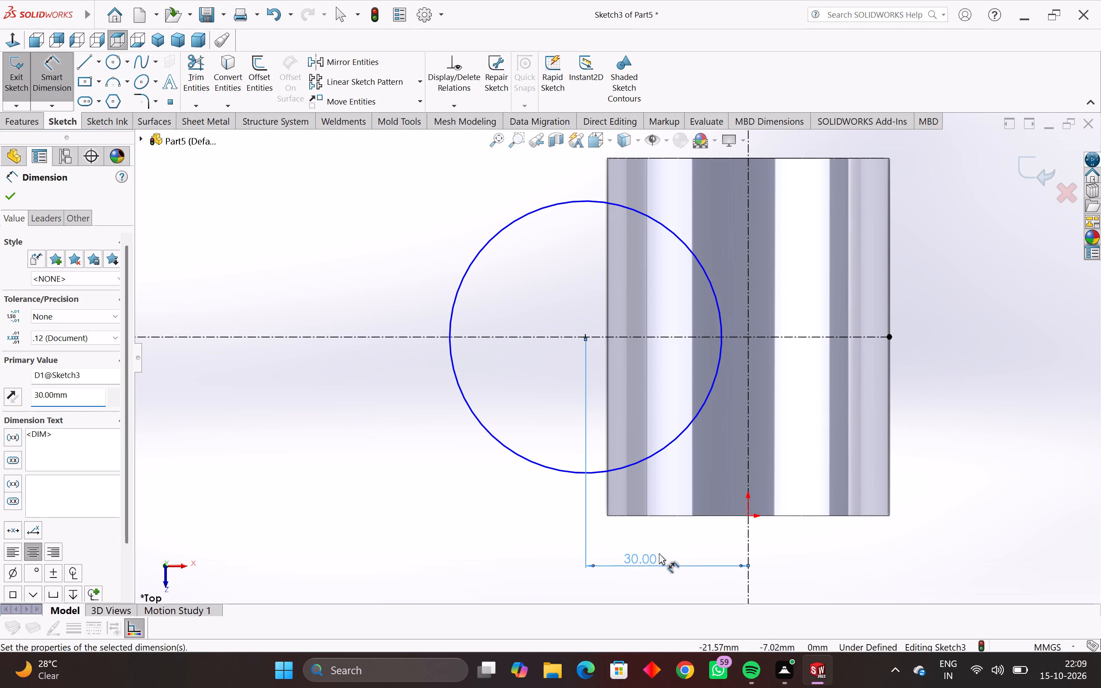
Set the distance between the circle's centre and the vertical centerline to 32 mm.
double_click(637, 559)
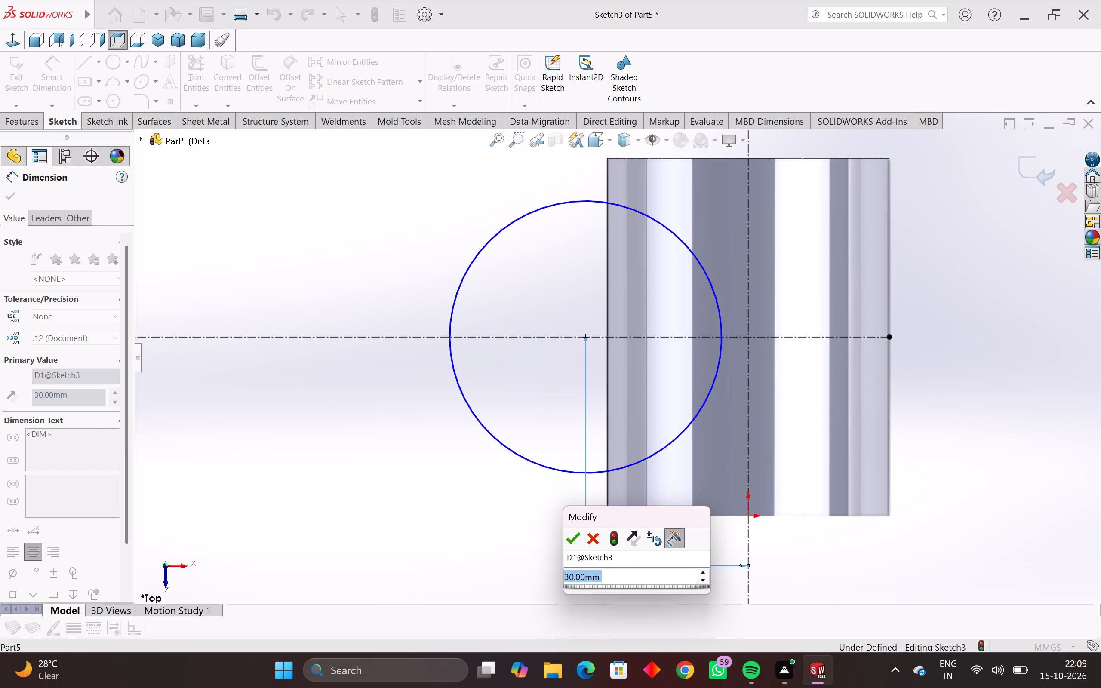
type("32")
key("Return")
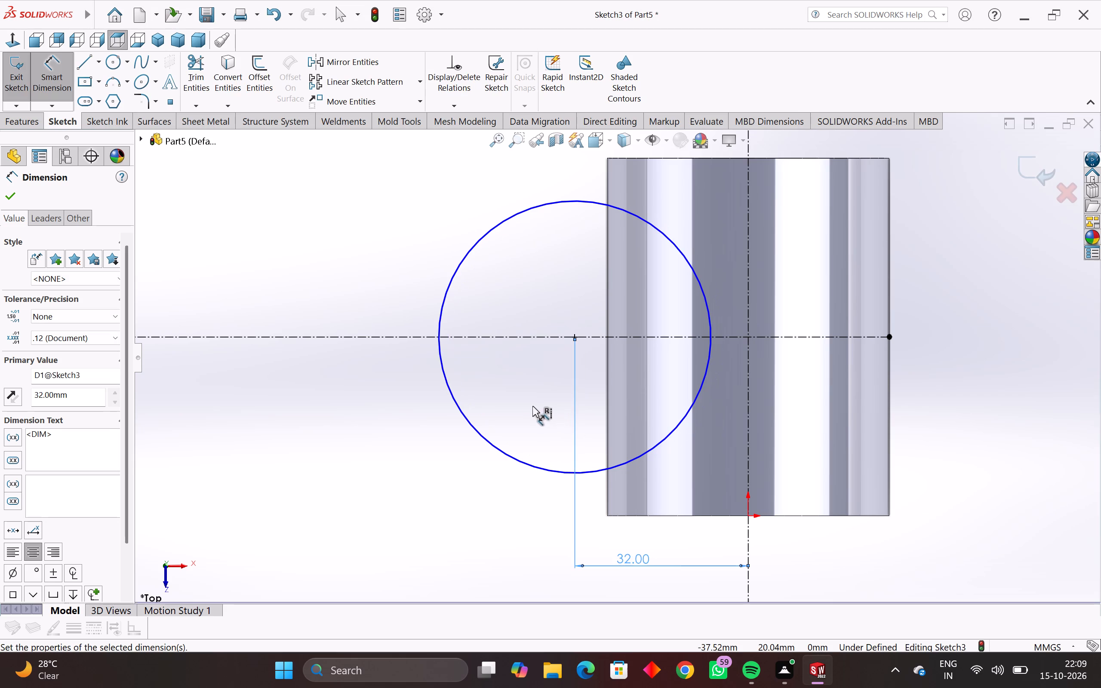
Dimension the circle's diameter as 30 mm.
left_click(467, 255)
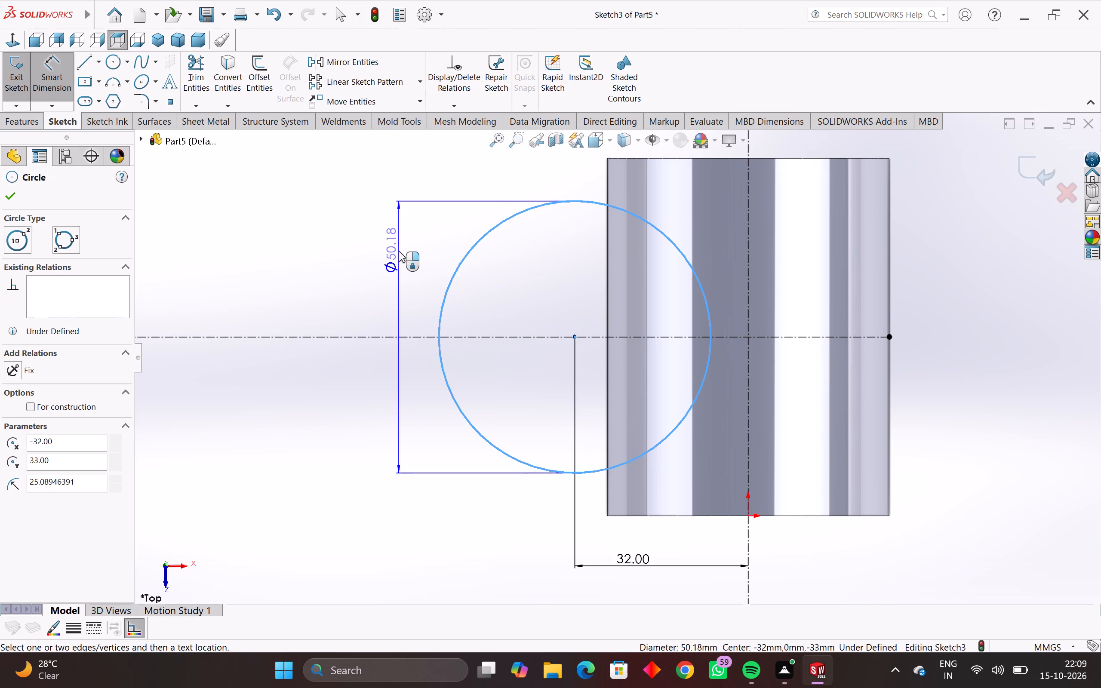
left_click(399, 251)
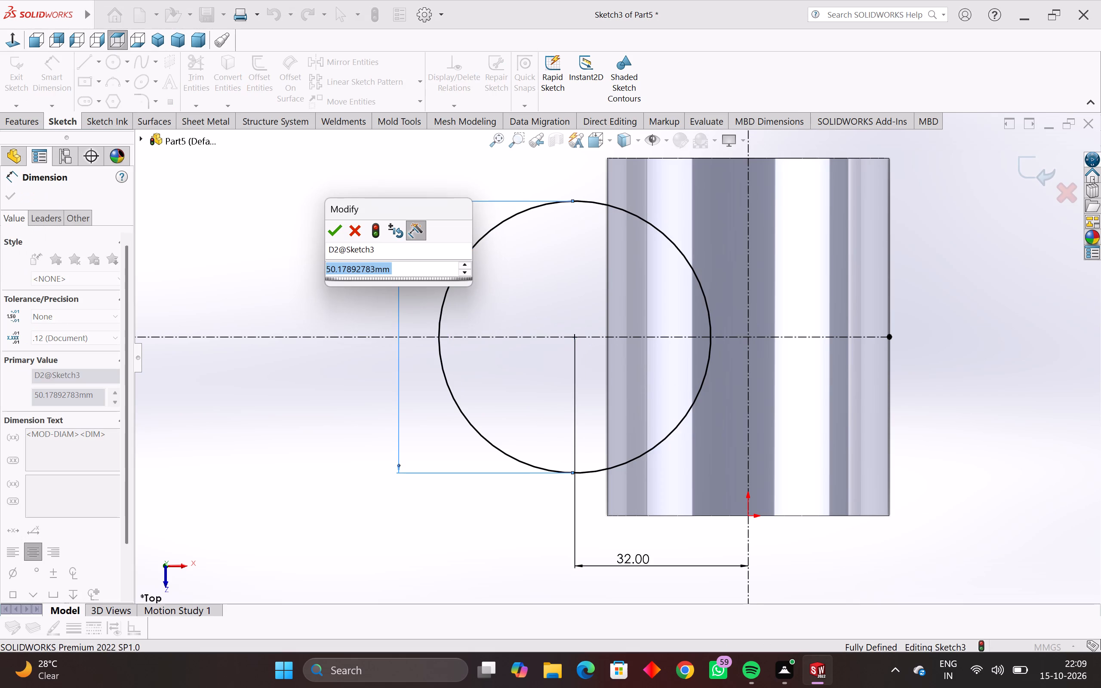
type("30")
key("Return")
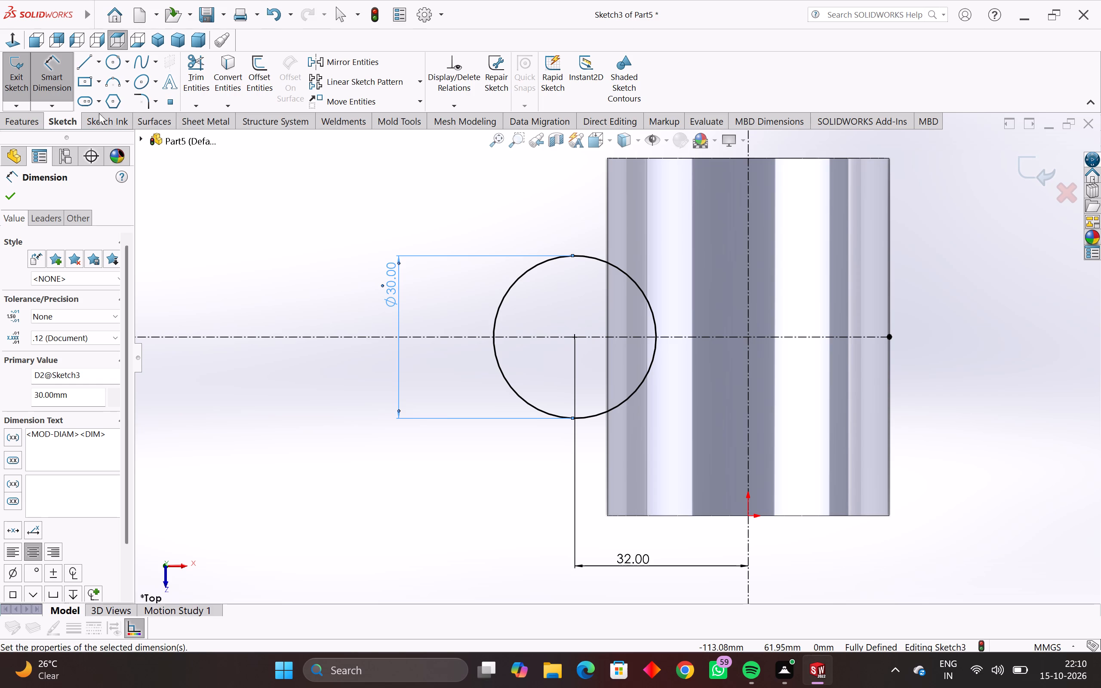
Draw a concentric 80 mm diameter circle around the 30 mm circle, sharing its centre point.
left_click(114, 67)
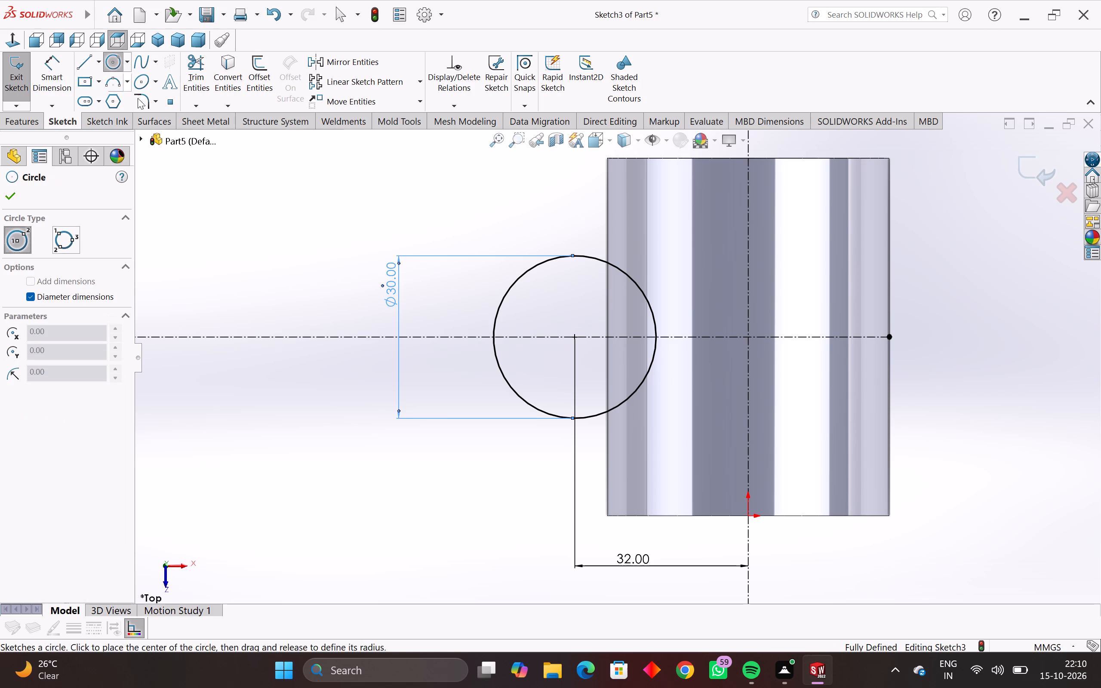
left_click(575, 338)
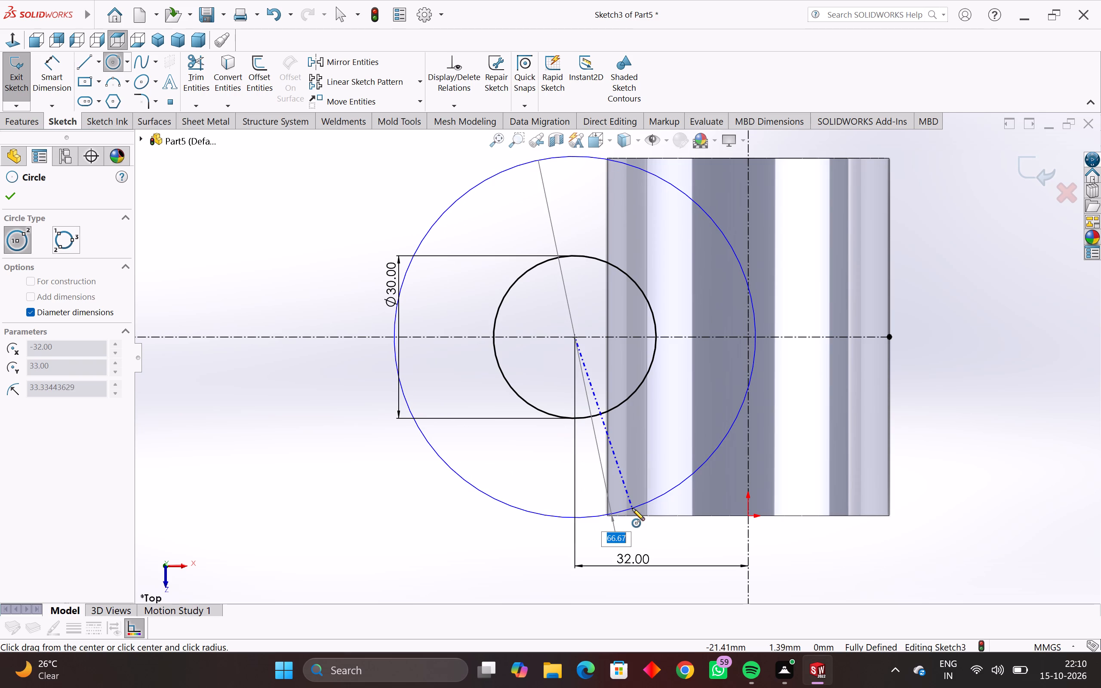
type("80")
key("Return")
scroll(642, 529, "down", 2)
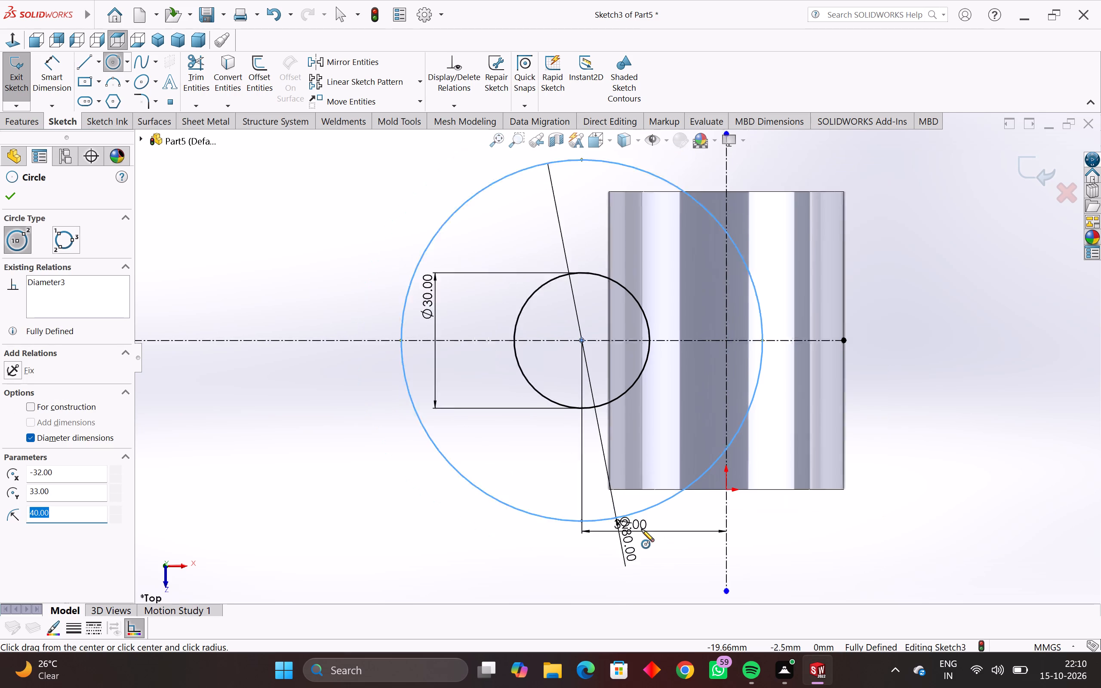
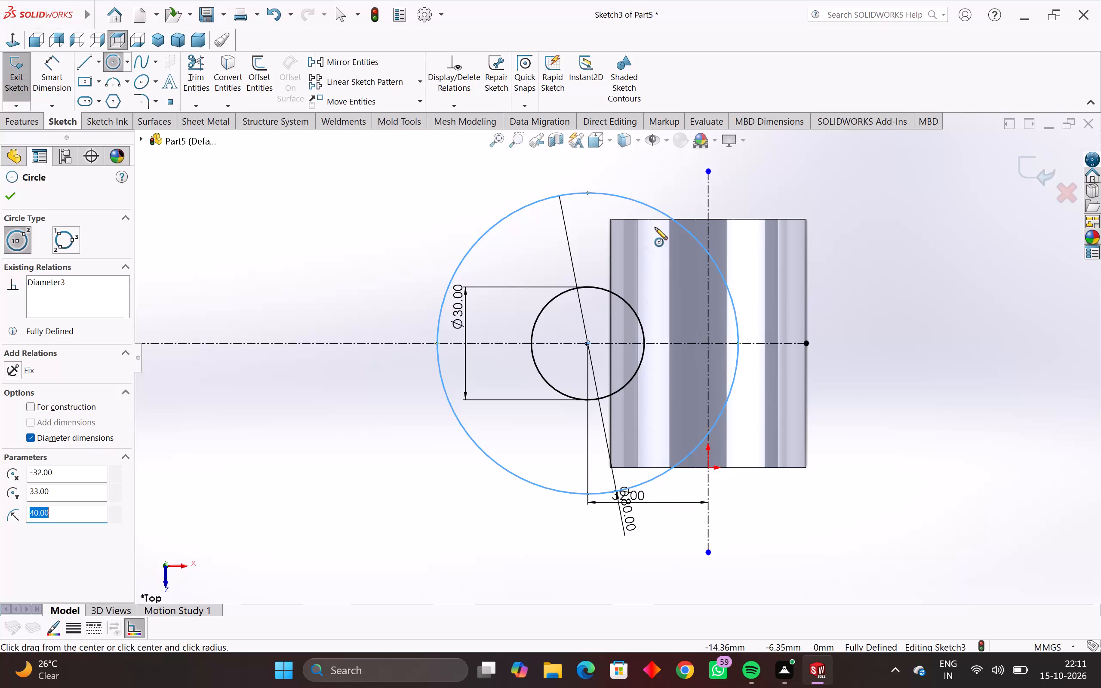
Undo the 80 mm circle drawn around the 30 mm circle.
key("Escape")
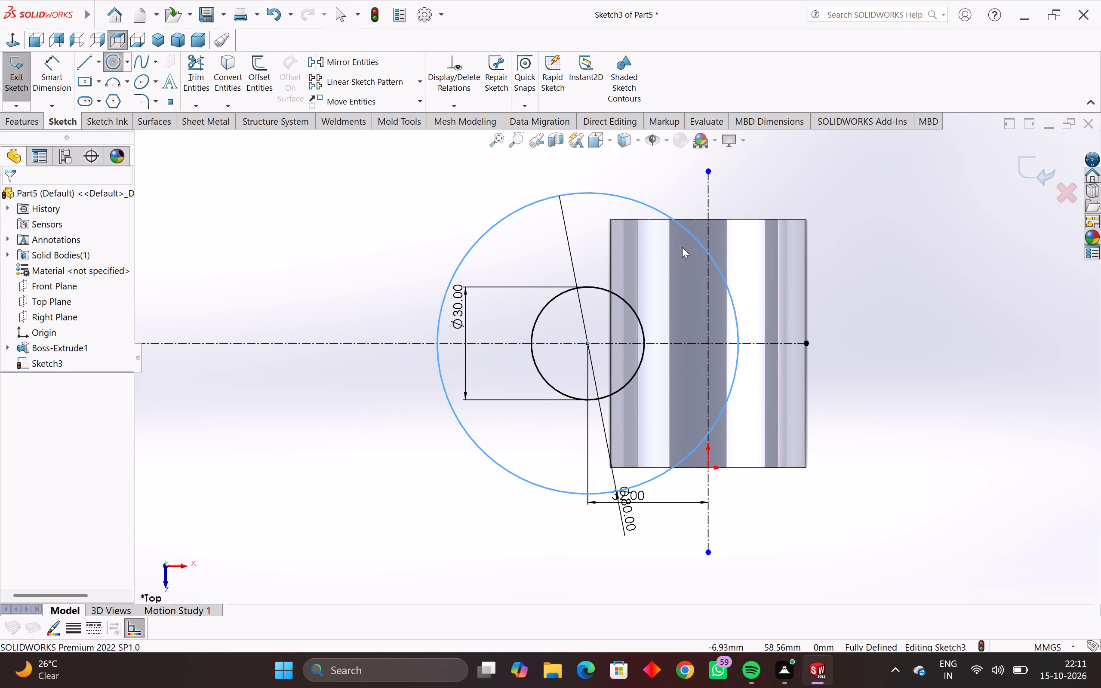
key("Escape")
key("ctrl+z")
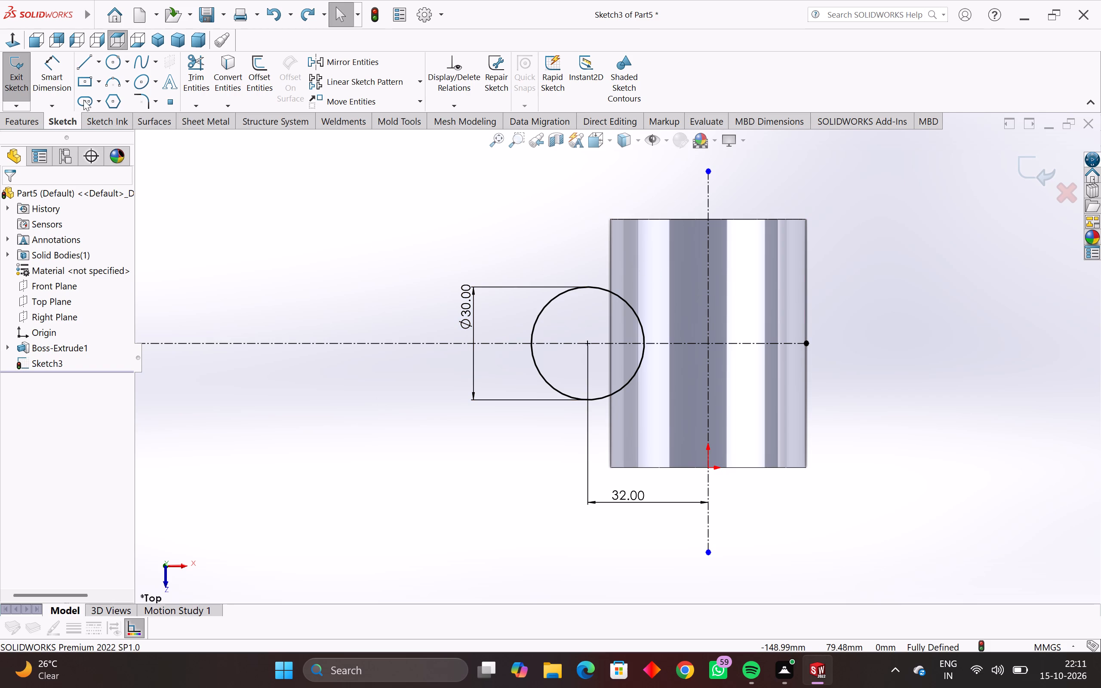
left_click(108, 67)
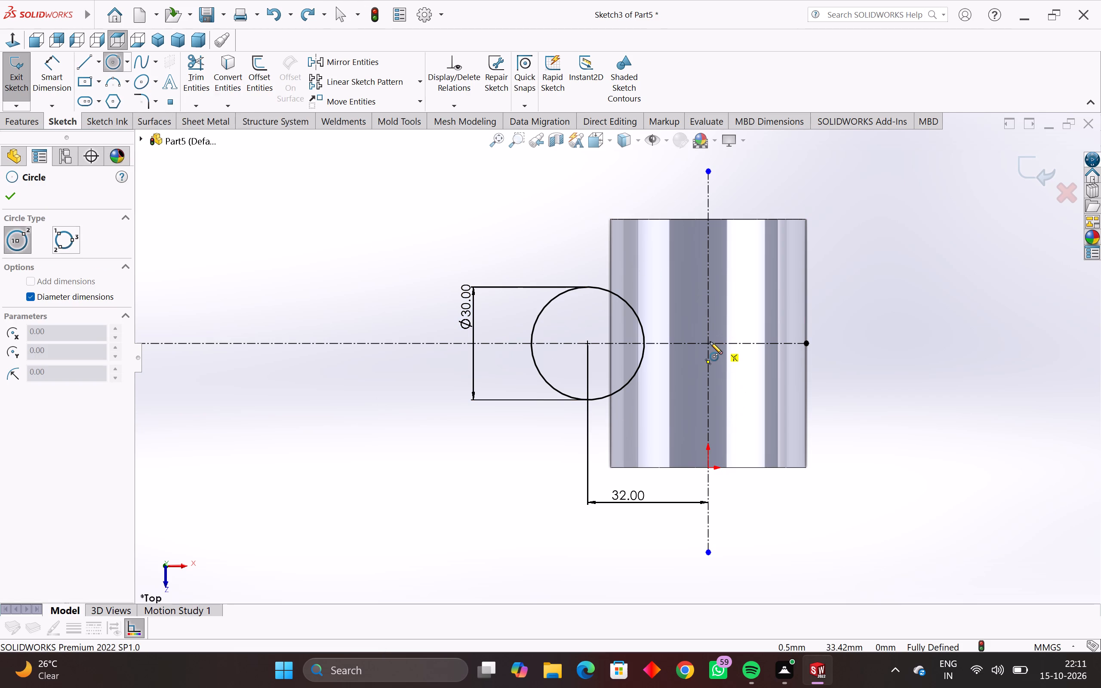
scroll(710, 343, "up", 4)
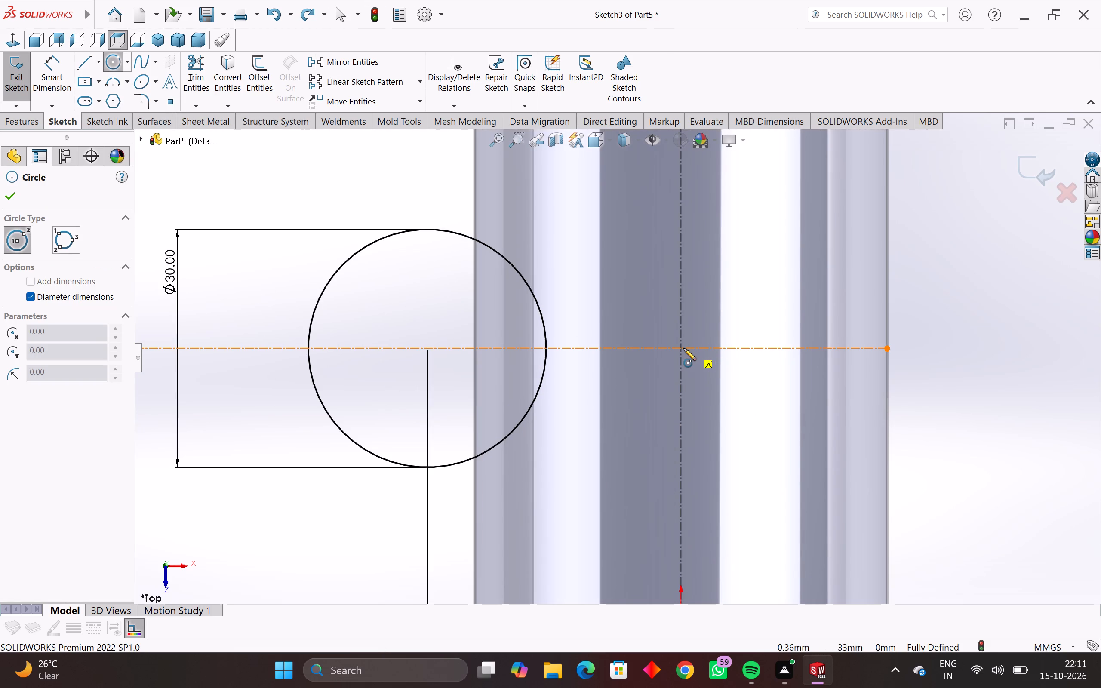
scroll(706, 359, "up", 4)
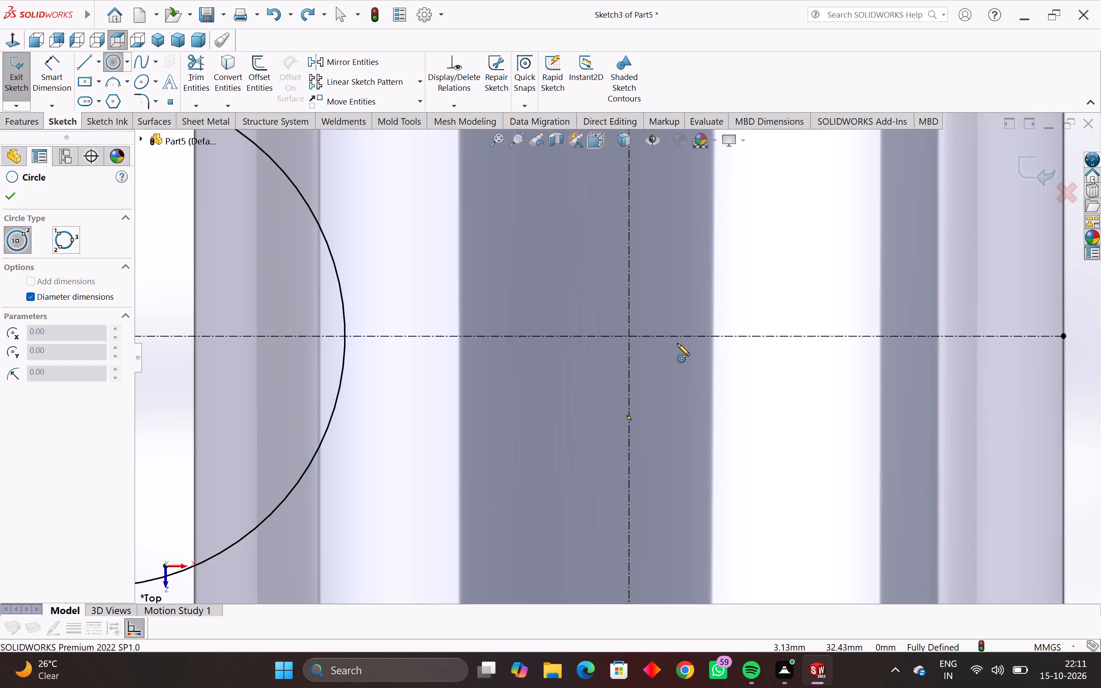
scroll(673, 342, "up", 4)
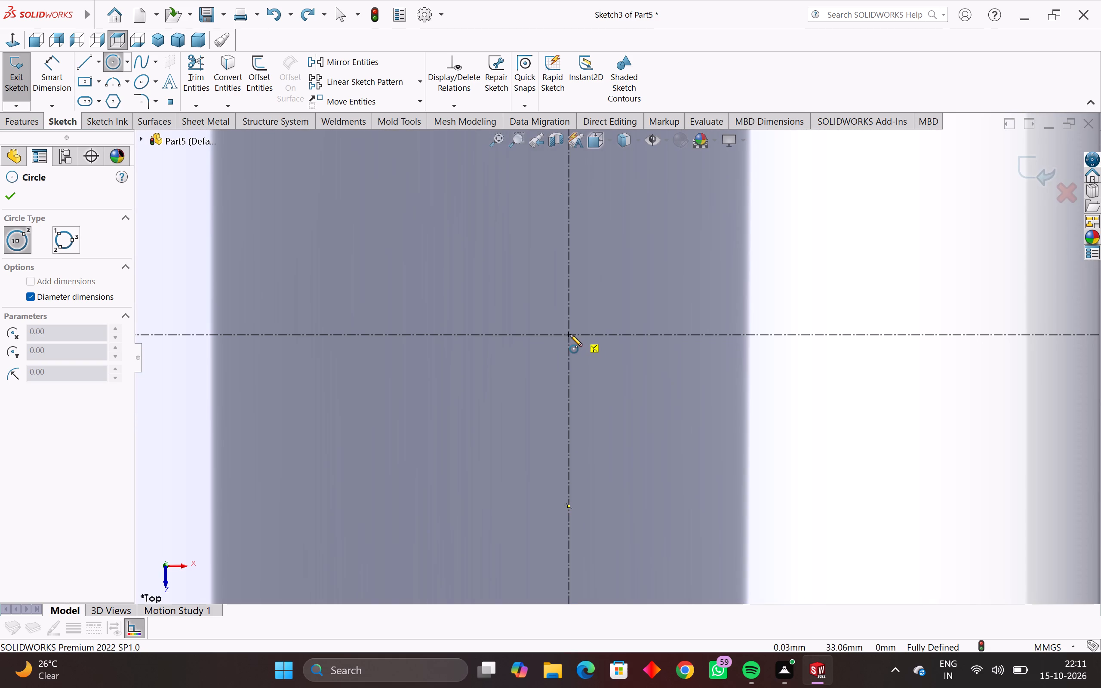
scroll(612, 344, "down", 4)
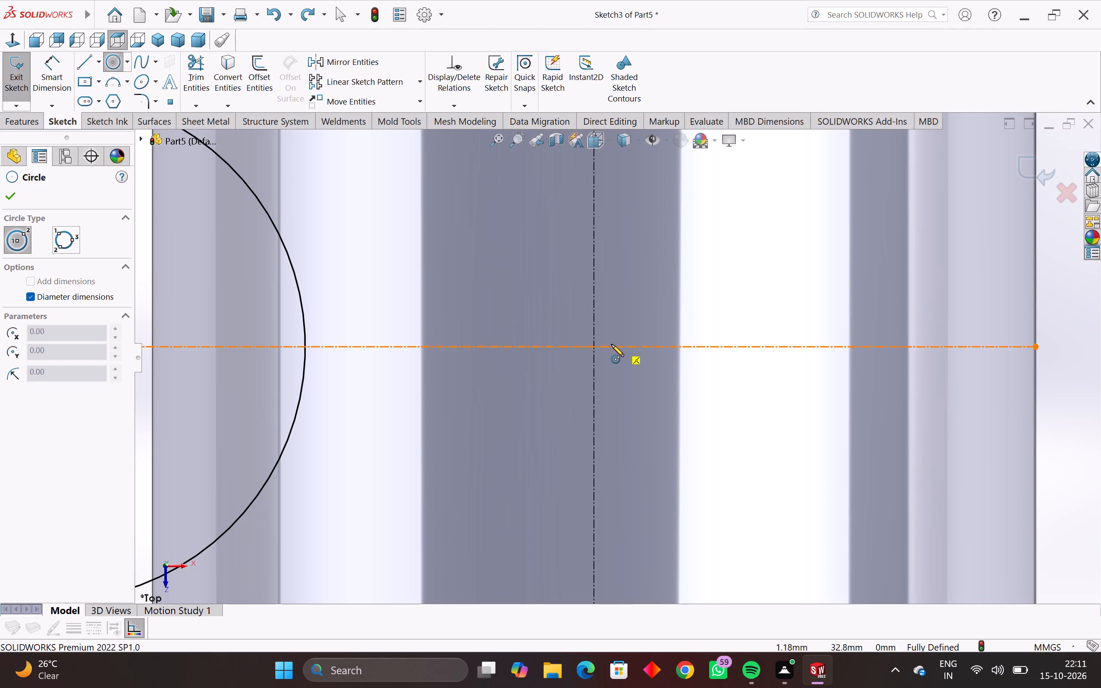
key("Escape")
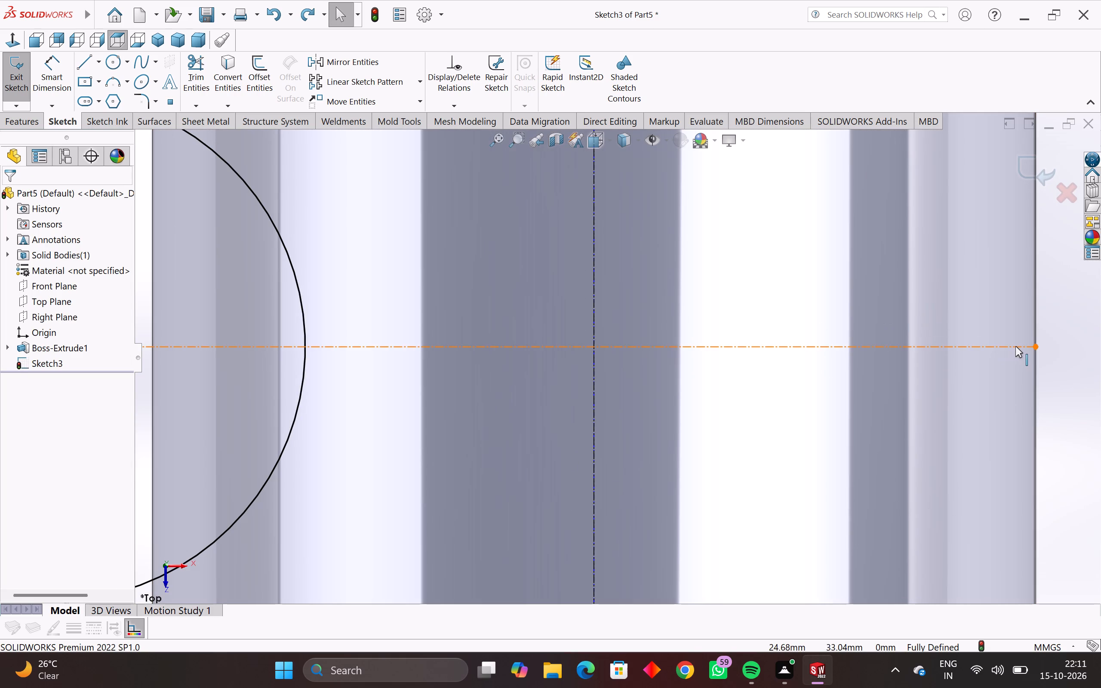
Trim the horizontal centerline's portion between the vertical centerline and the cylinder edge farthest from the 30 mm circle.
left_click(1015, 346)
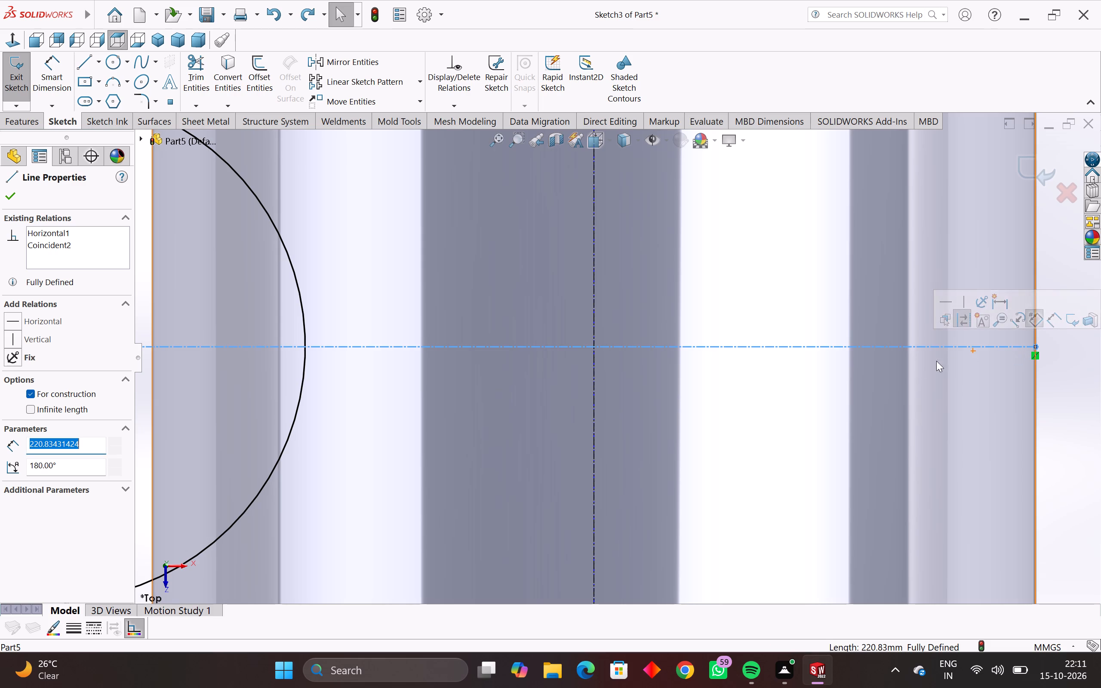
scroll(989, 356, "down", 3)
scroll(898, 375, "down", 3)
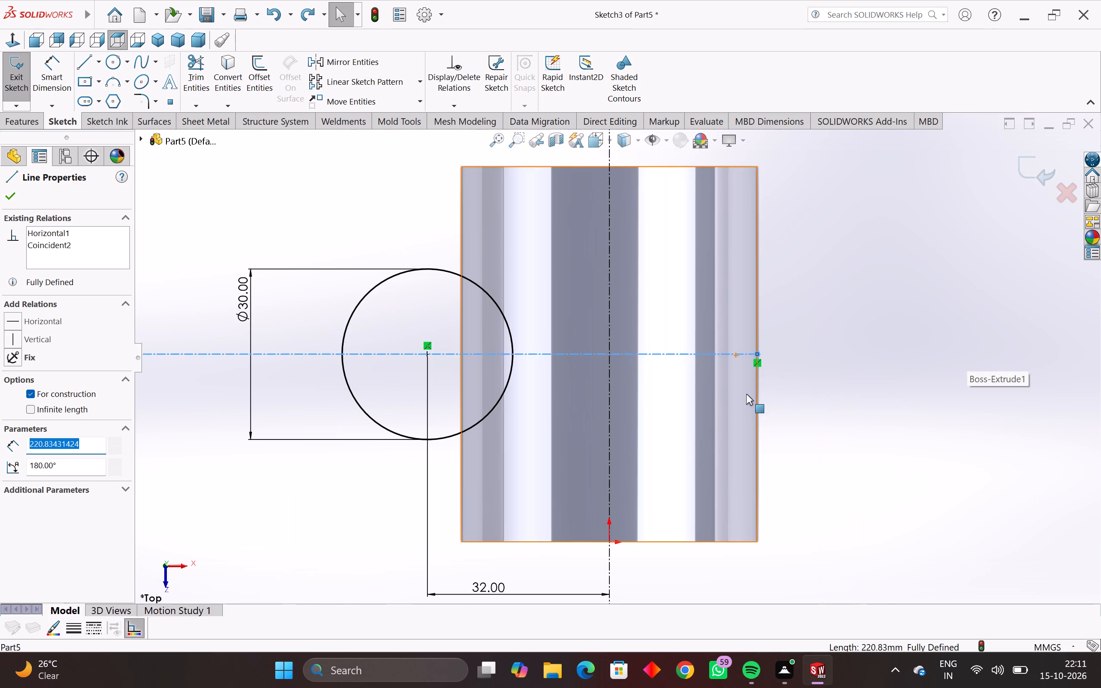
left_click(202, 60)
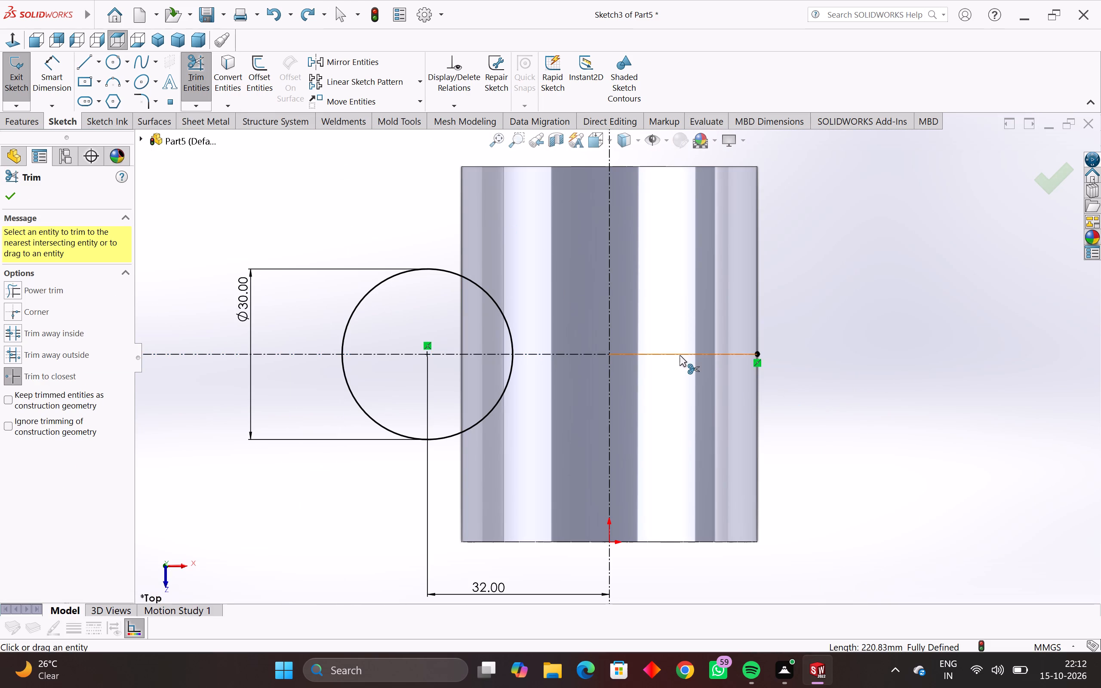
left_click(680, 355)
key("Escape")
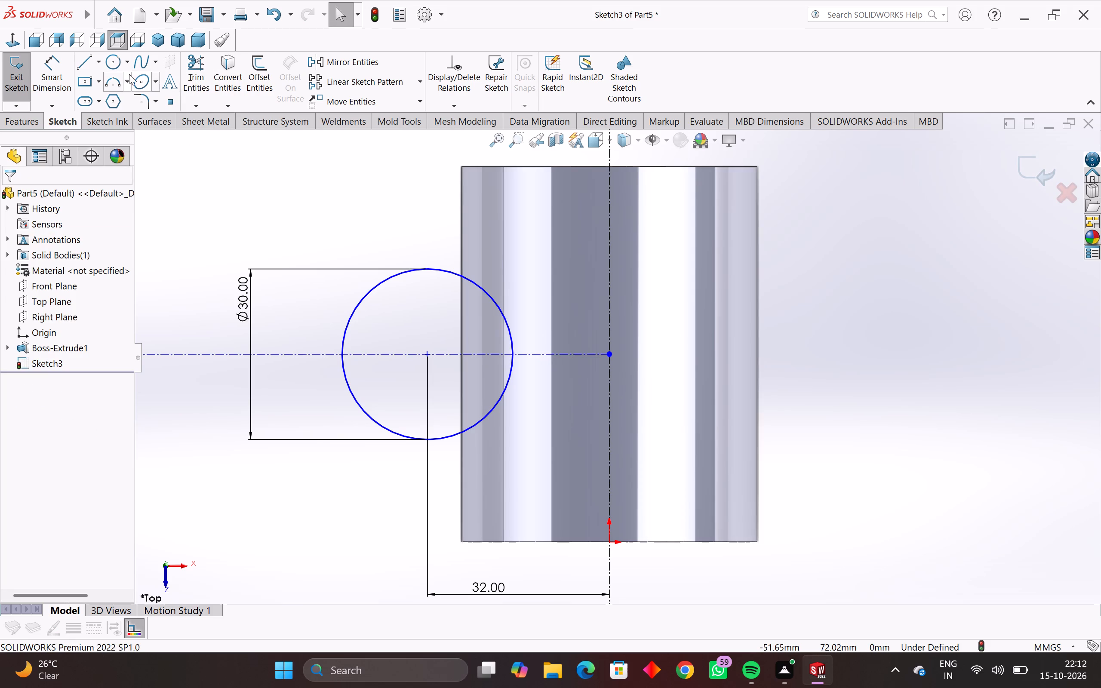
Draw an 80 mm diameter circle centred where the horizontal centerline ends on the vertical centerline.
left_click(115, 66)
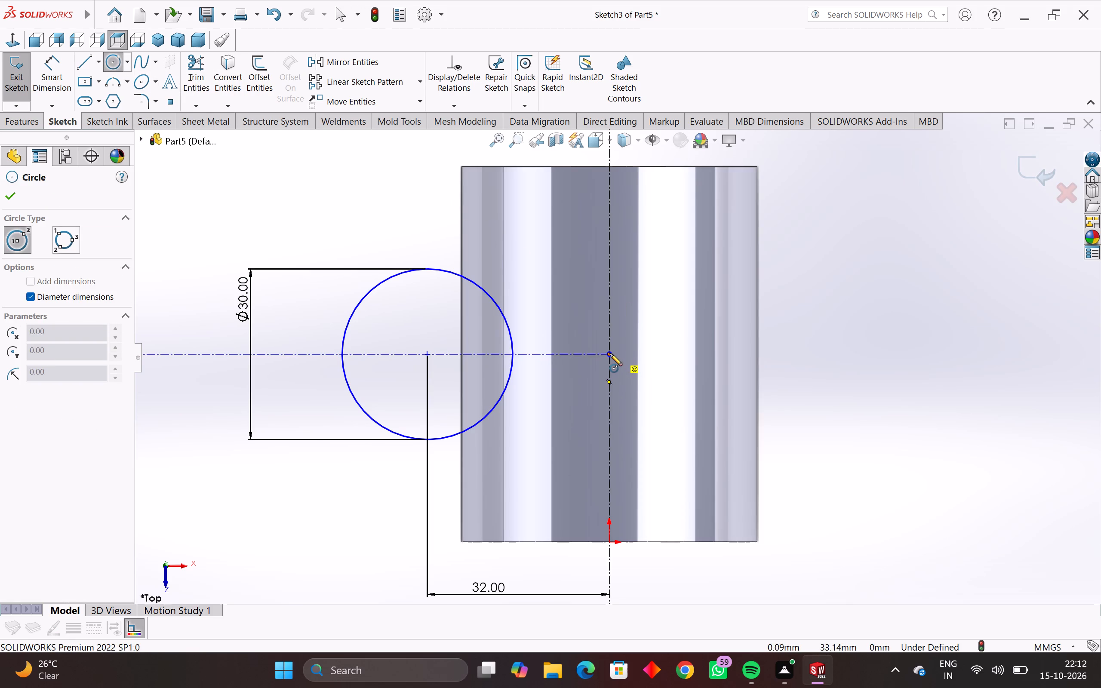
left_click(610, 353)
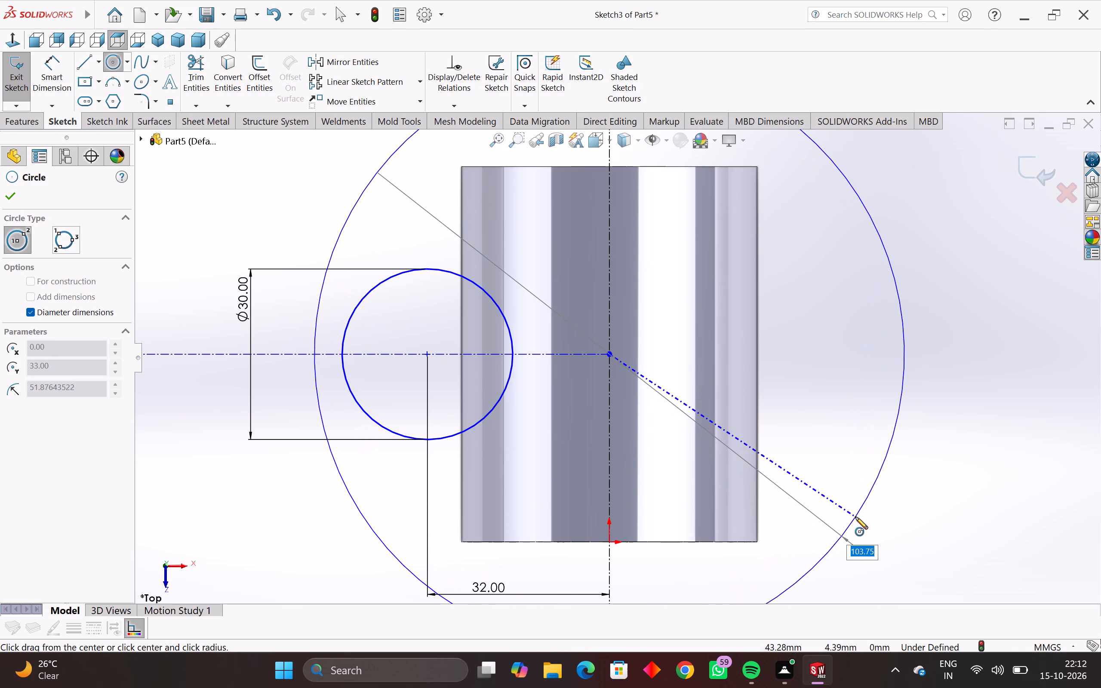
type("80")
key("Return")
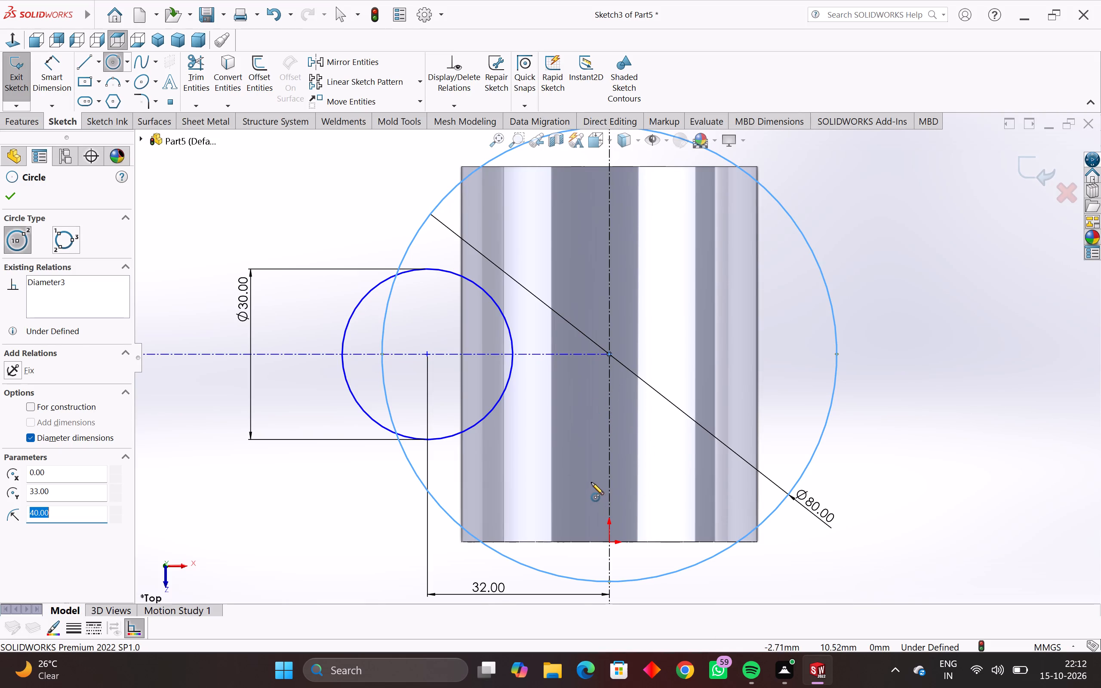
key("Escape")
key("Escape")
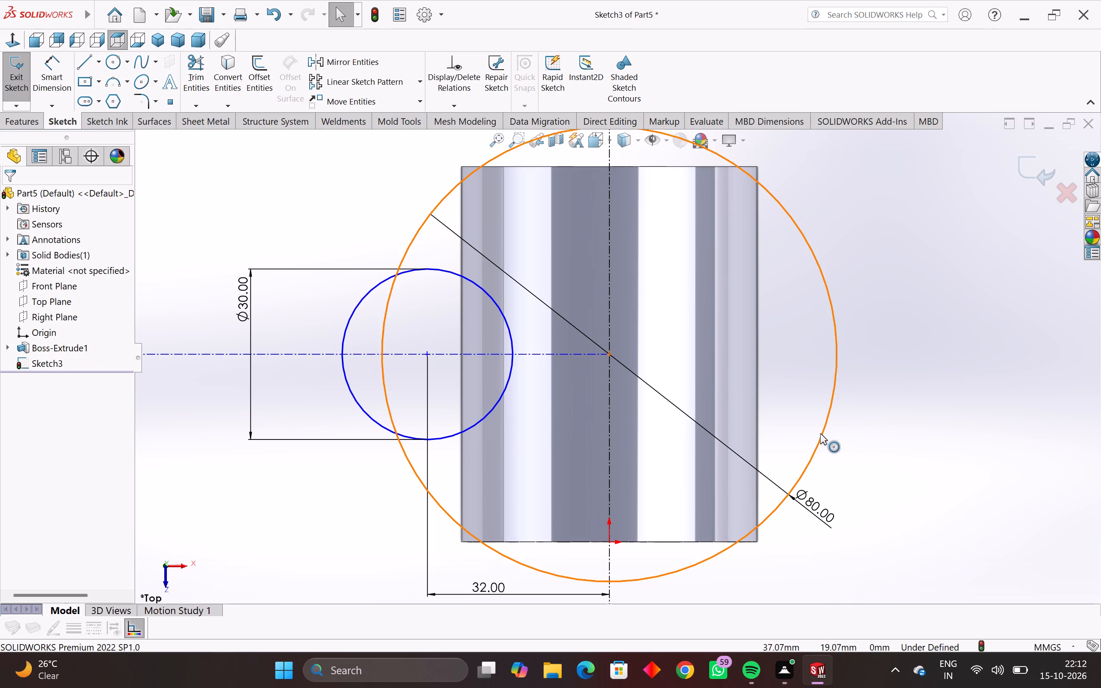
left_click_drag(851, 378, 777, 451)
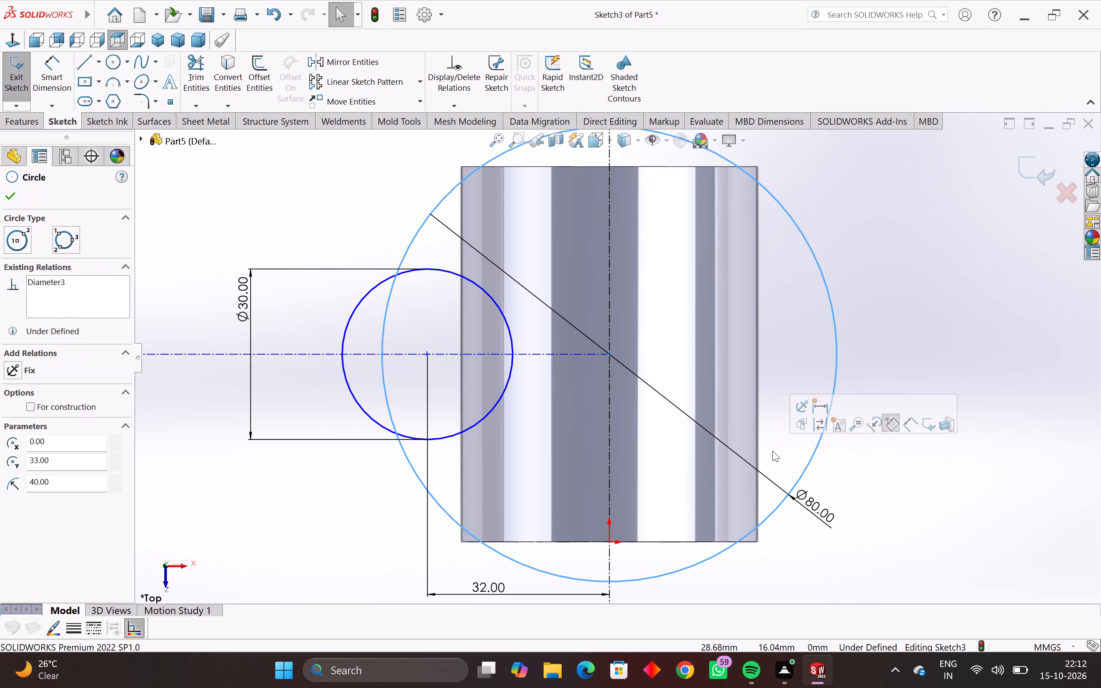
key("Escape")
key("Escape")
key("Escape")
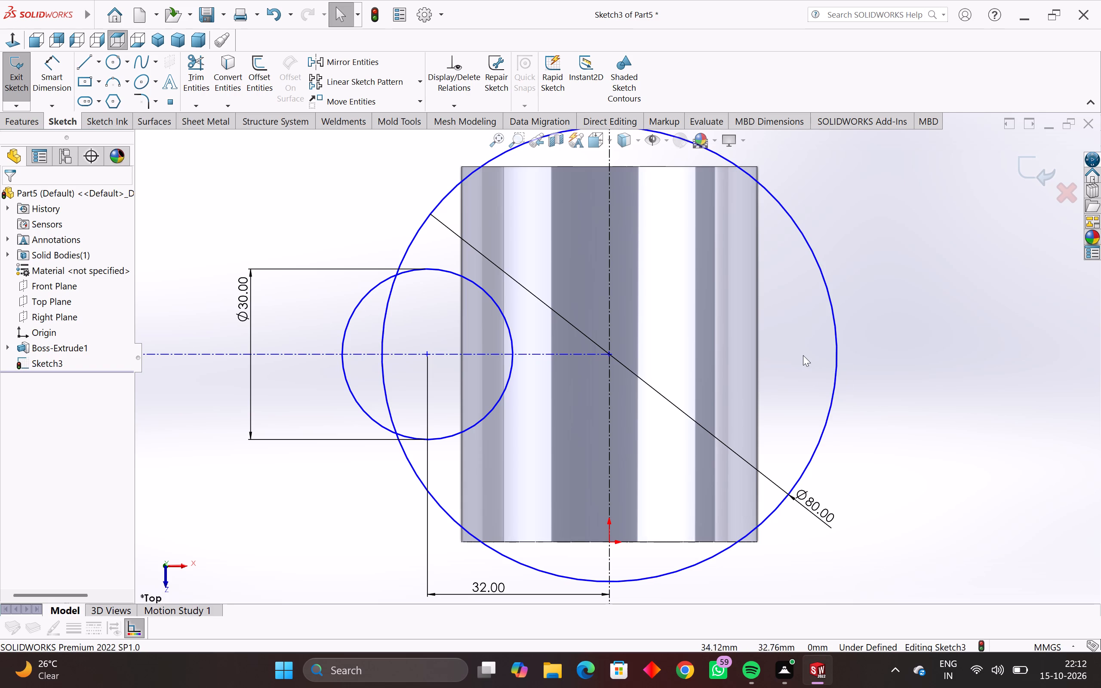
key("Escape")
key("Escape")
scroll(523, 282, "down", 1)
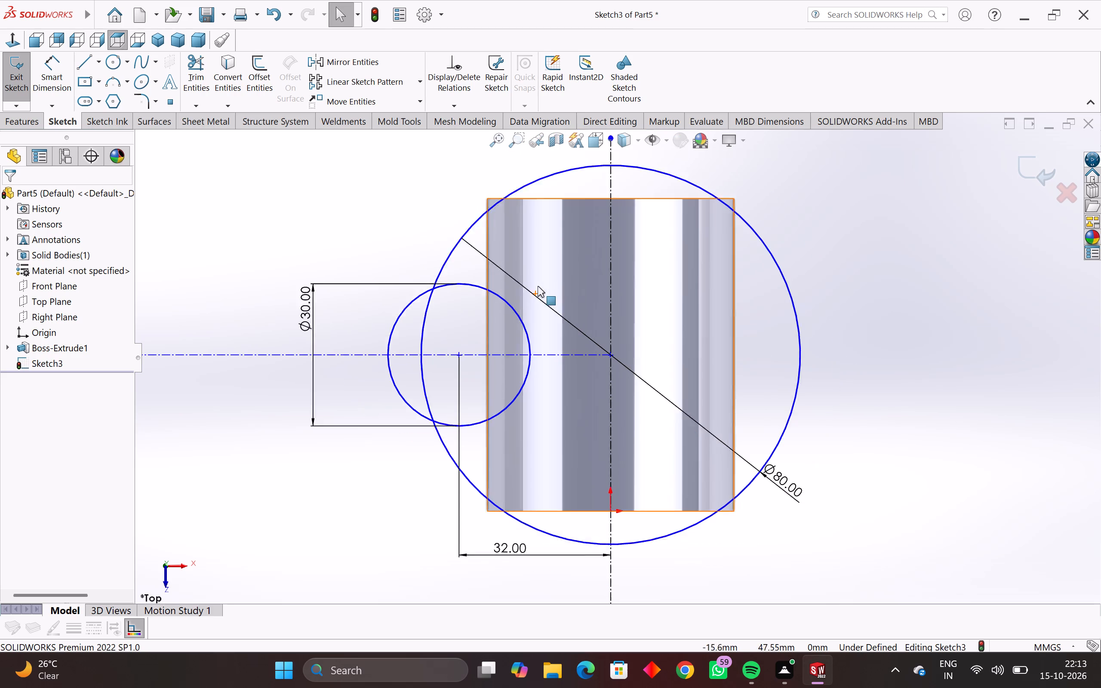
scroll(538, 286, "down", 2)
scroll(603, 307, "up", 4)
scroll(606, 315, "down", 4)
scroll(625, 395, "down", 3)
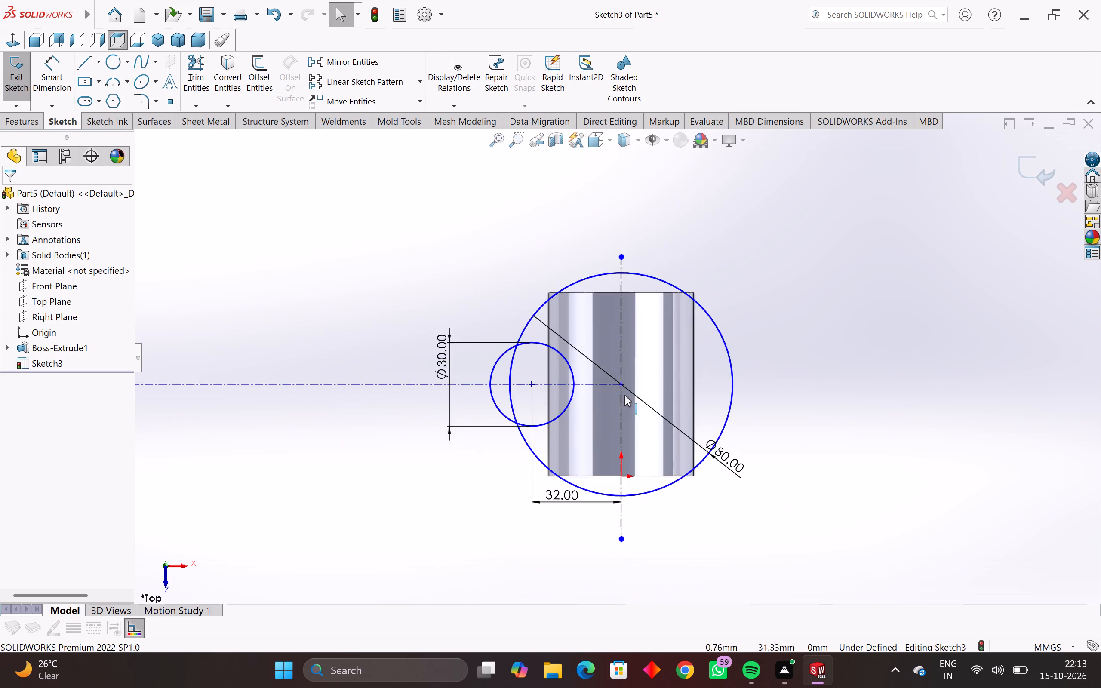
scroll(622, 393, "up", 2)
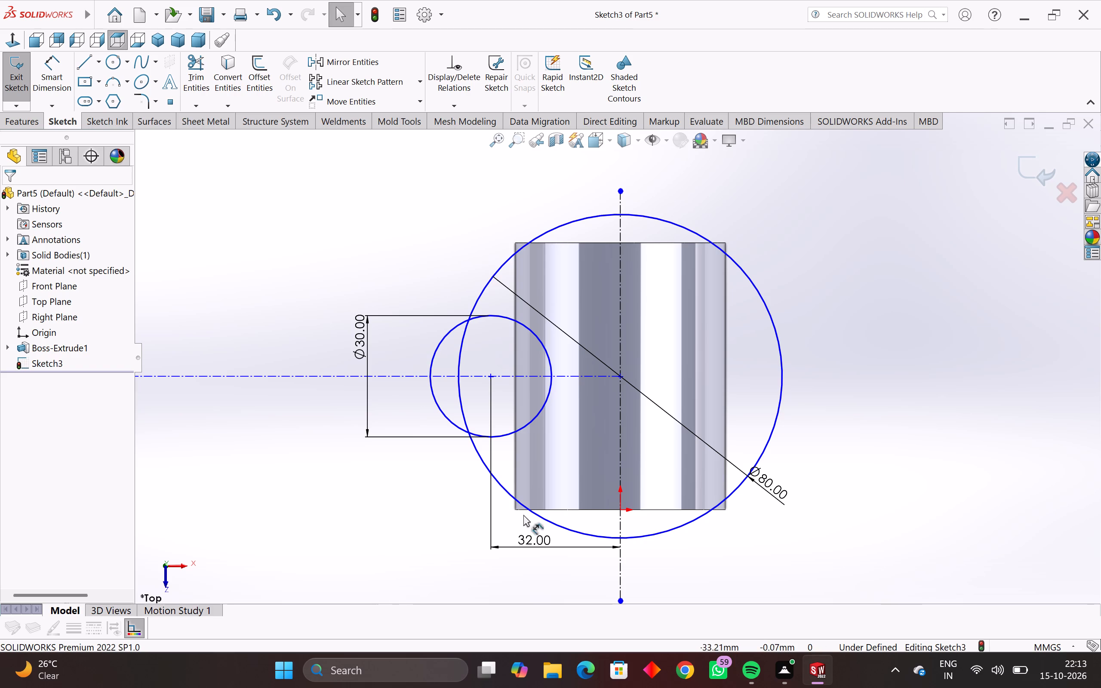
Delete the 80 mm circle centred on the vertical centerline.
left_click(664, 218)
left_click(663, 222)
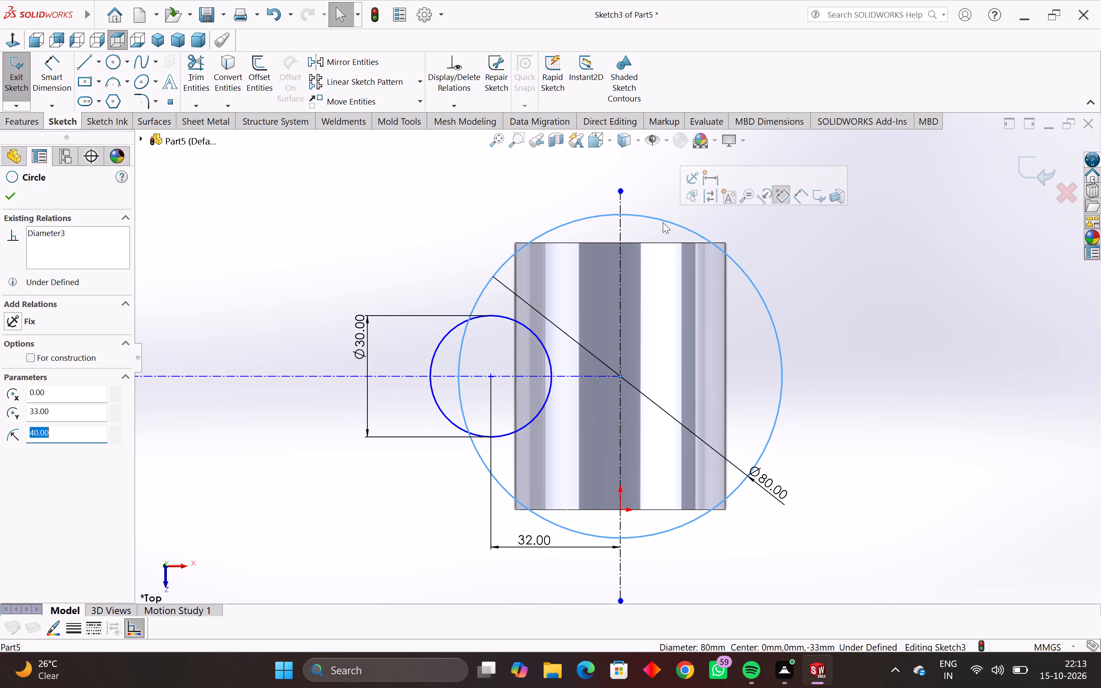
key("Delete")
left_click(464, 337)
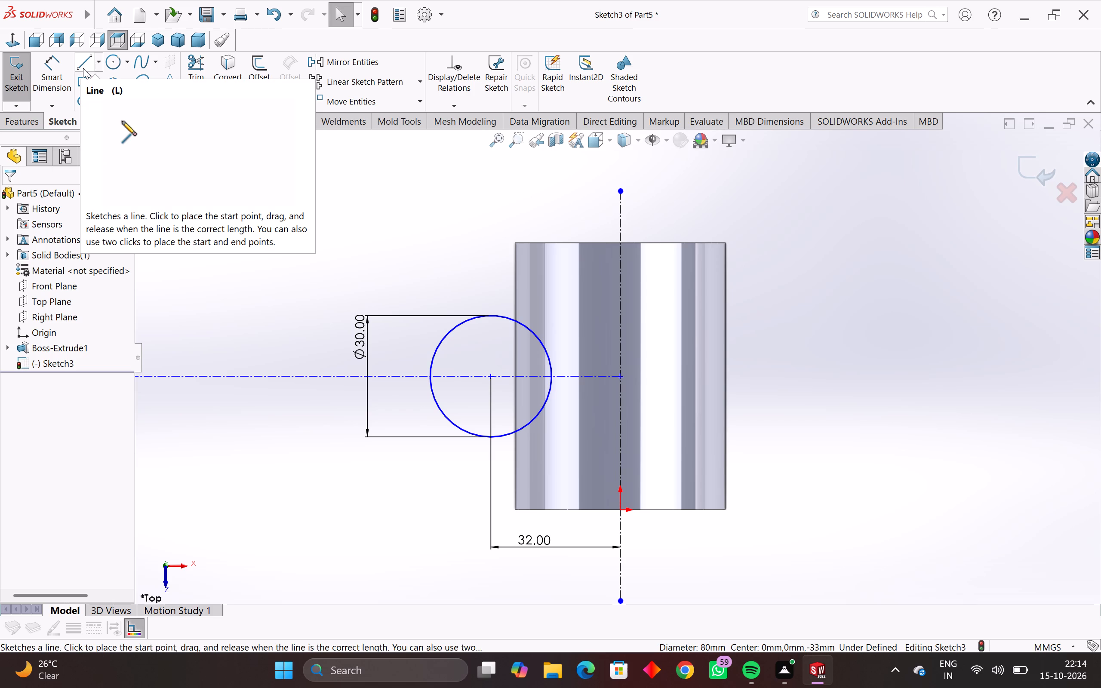
Draw a 58 mm horizontal line from the top of the 30 mm circle, tangent to it, to the cylinder's far edge.
left_click(96, 62)
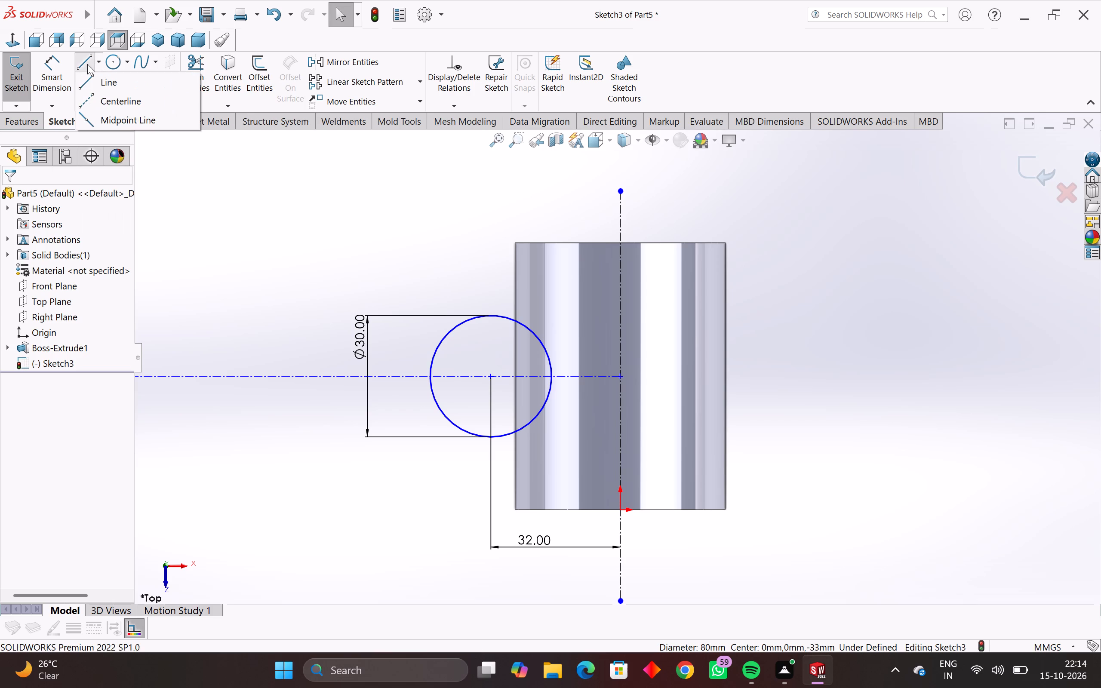
left_click(87, 64)
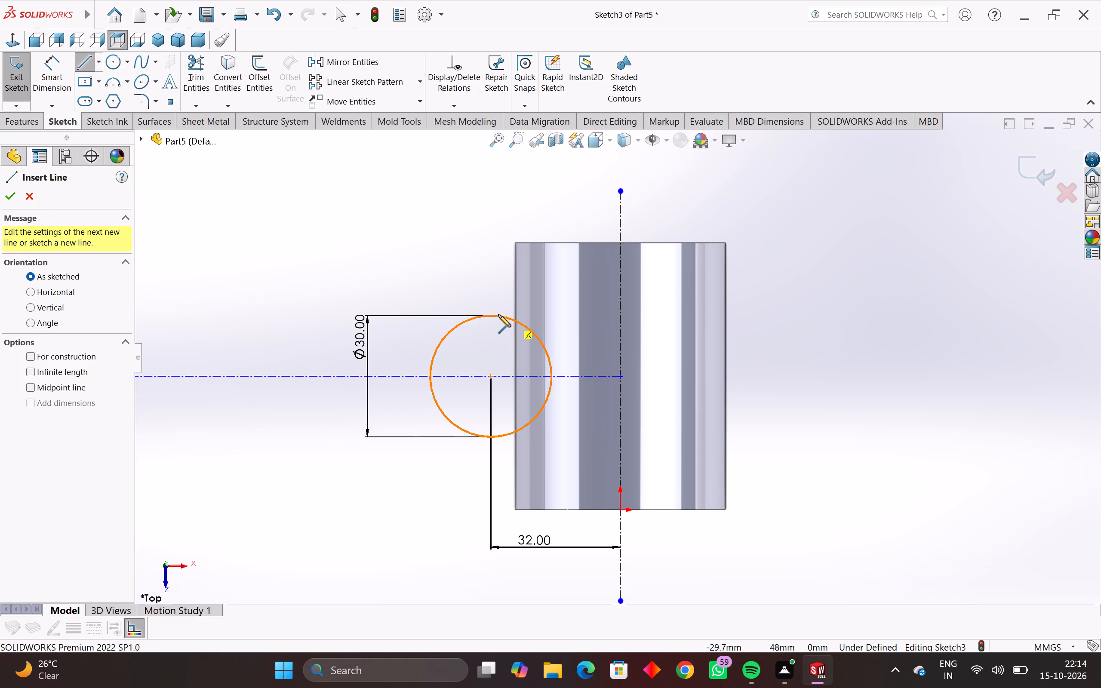
scroll(497, 323, "up", 2)
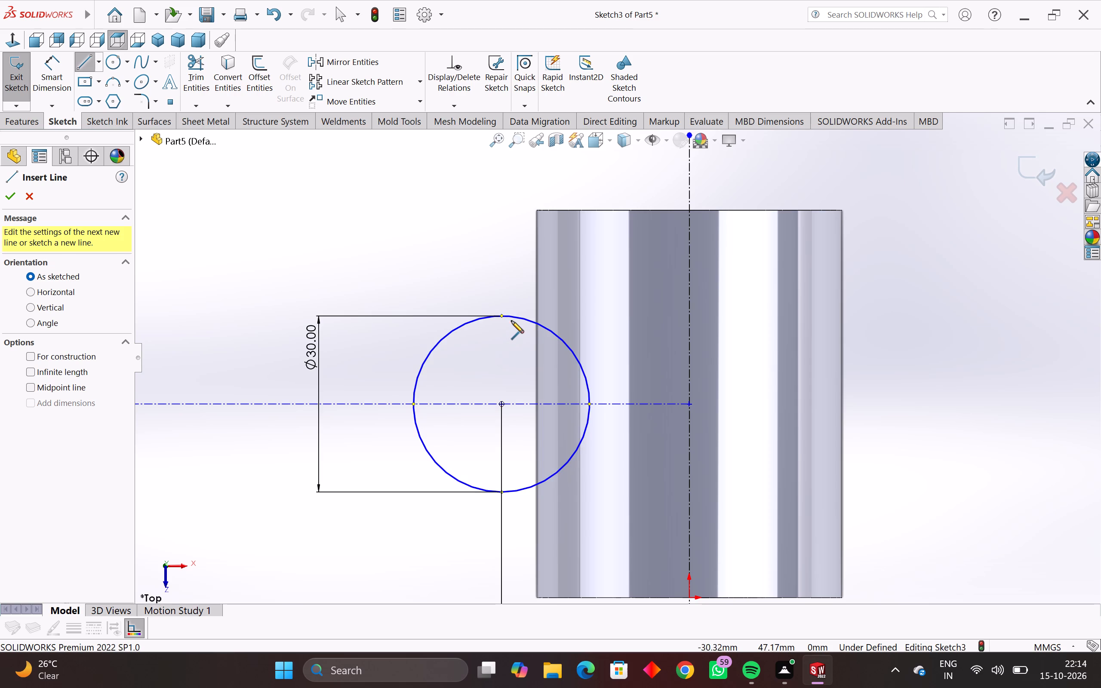
scroll(511, 321, "up", 3)
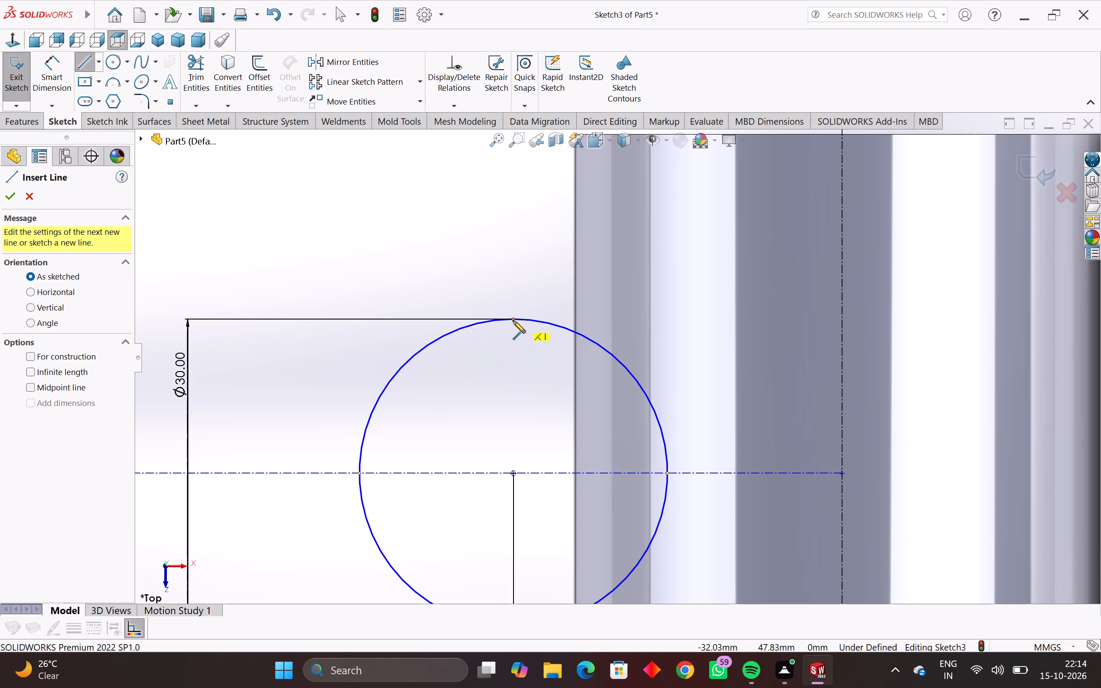
left_click(513, 321)
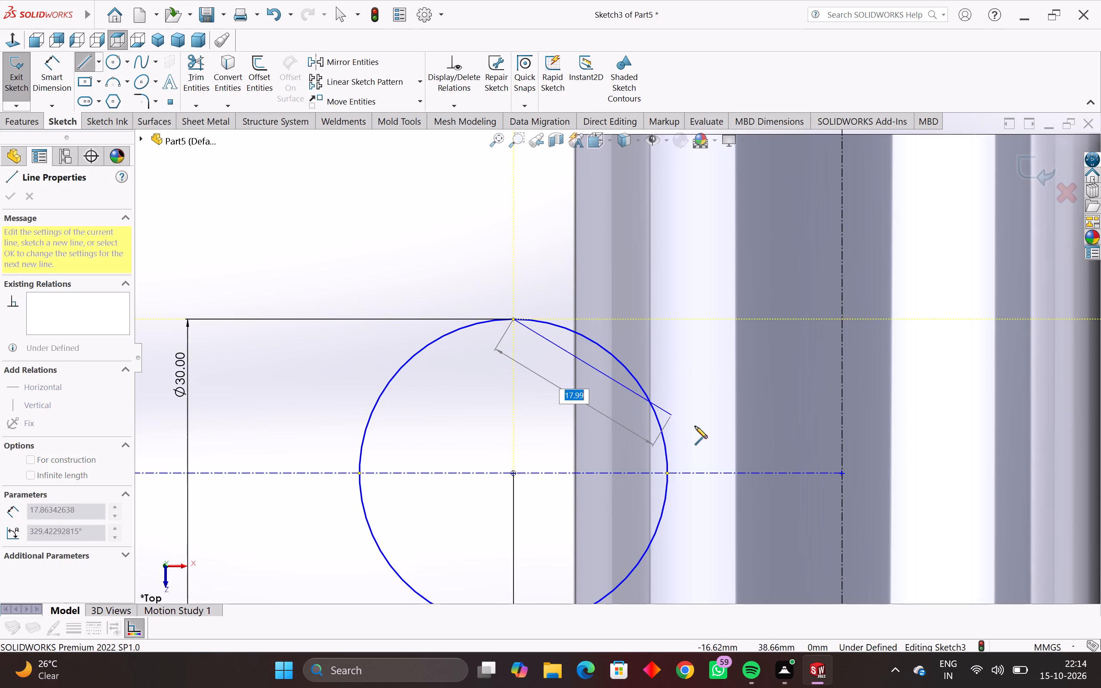
scroll(974, 357, "down", 3)
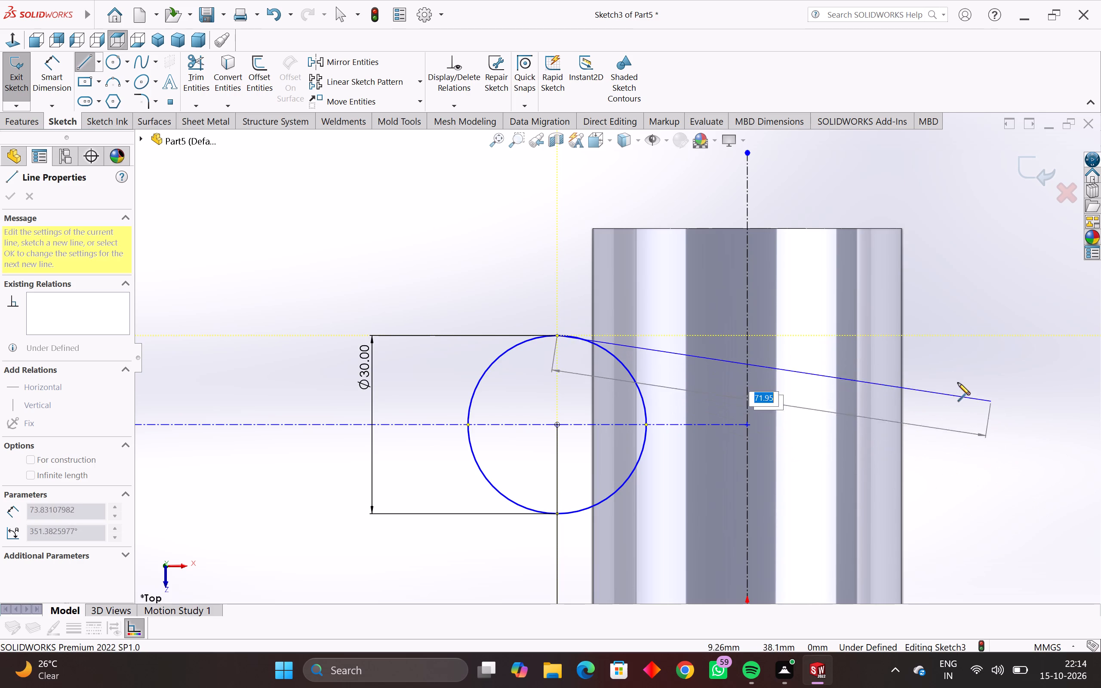
left_click(901, 336)
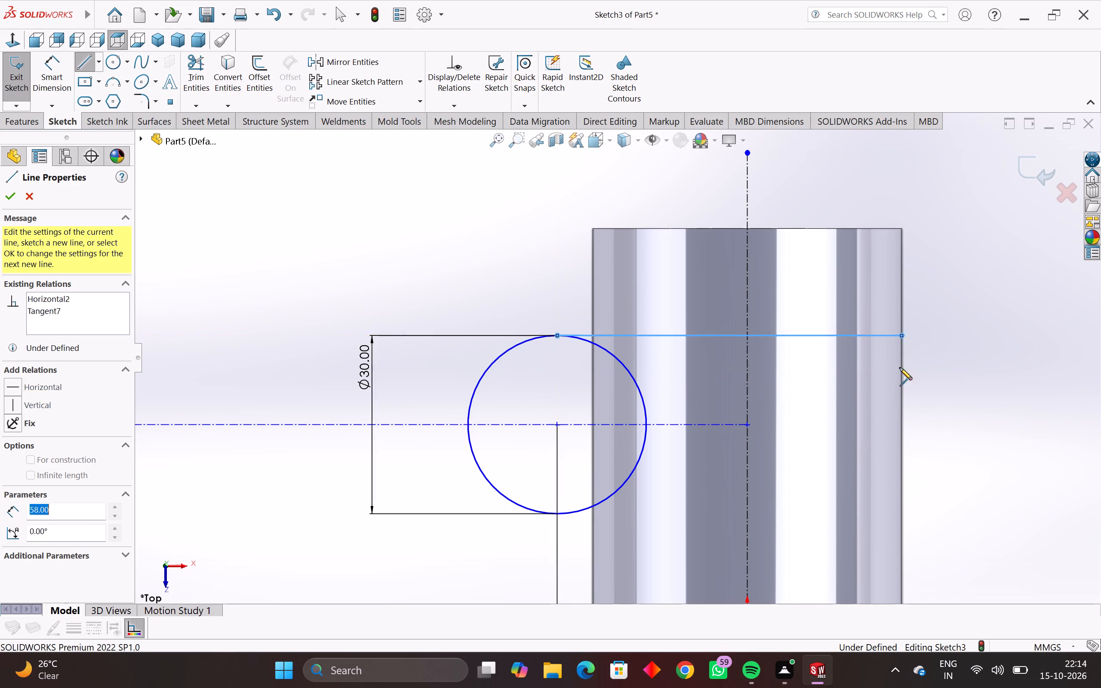
key("Escape")
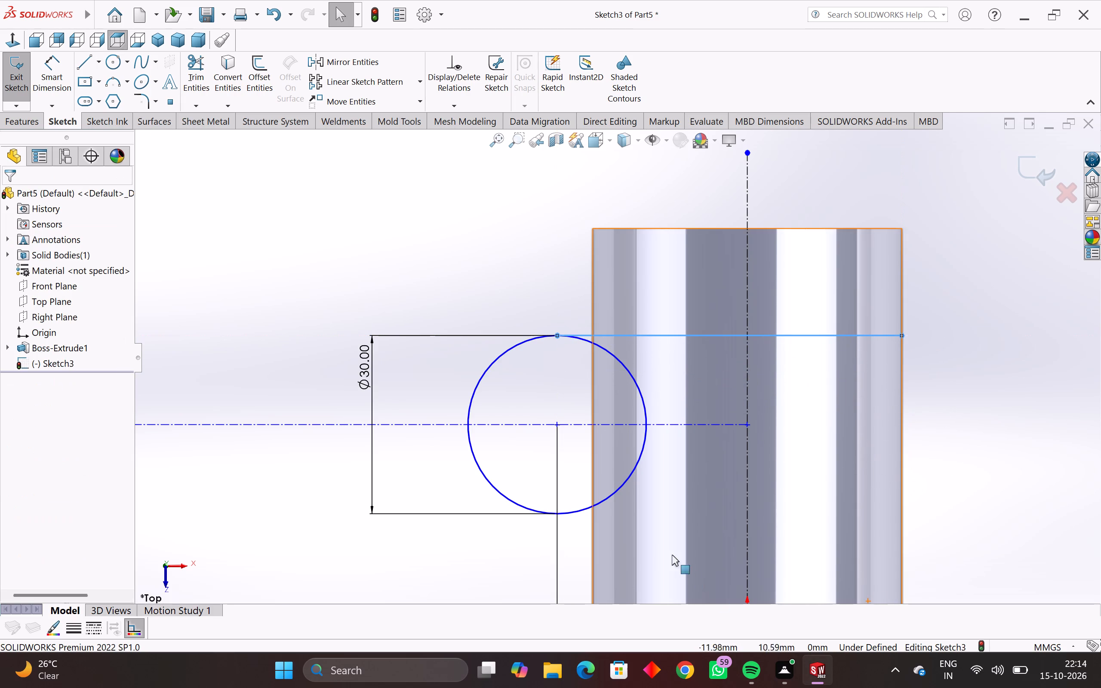
Draw a 58 mm horizontal line from the bottom of the 30 mm circle, tangent to it, to the cylinder's far edge.
scroll(647, 556, "down", 1)
scroll(630, 522, "up", 4)
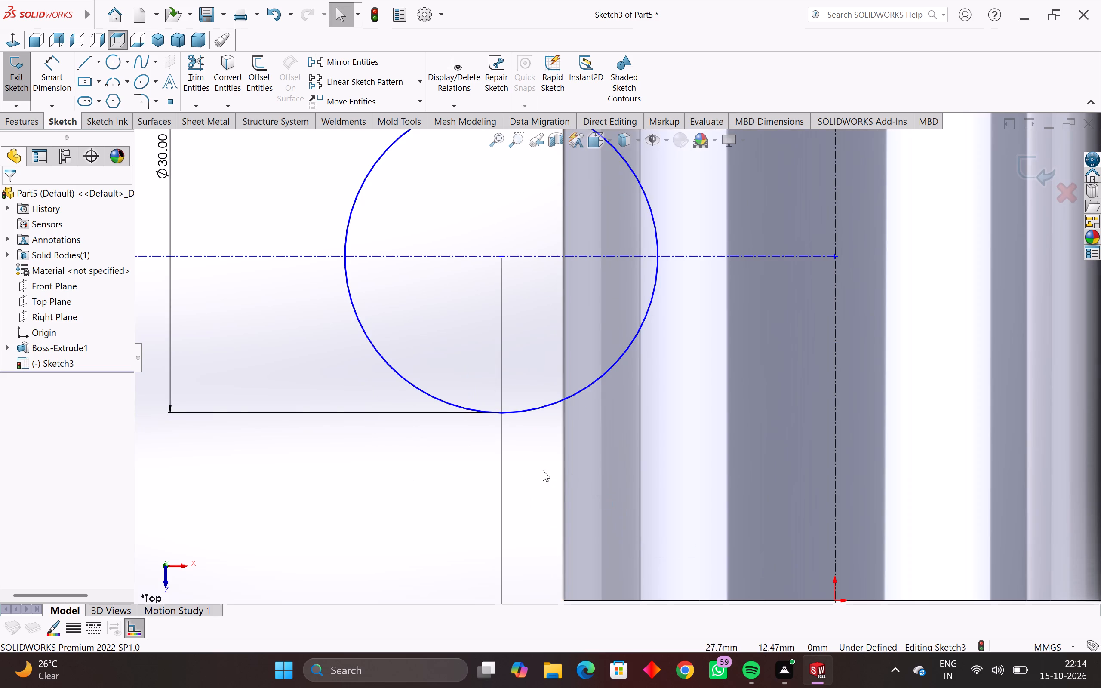
key("l")
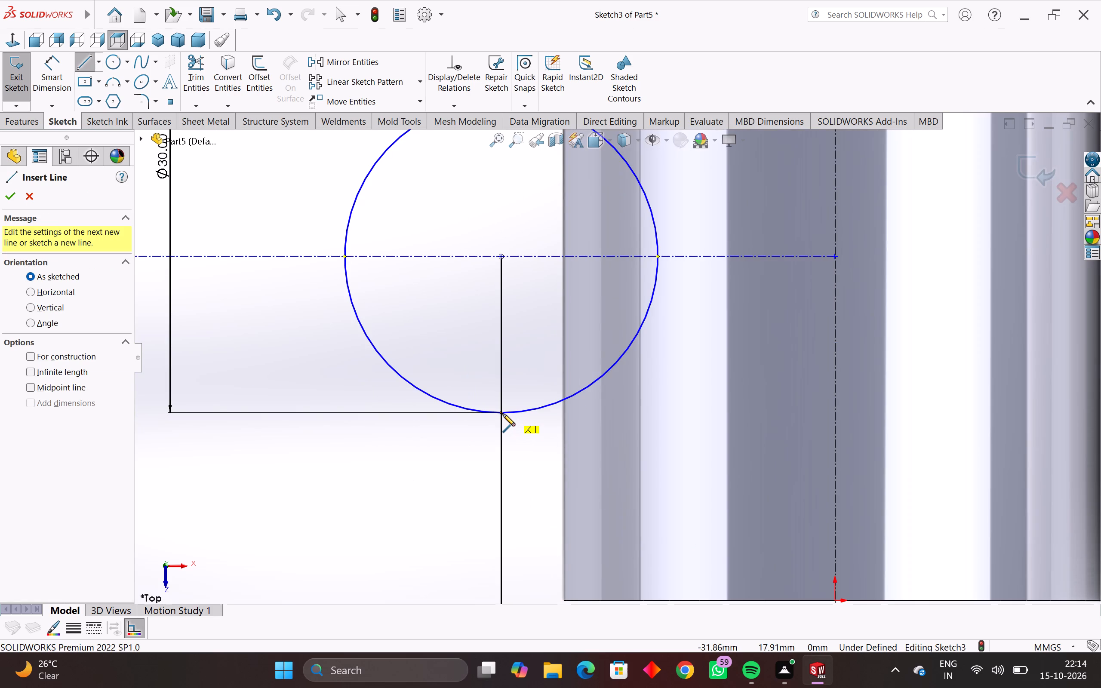
left_click(501, 414)
scroll(817, 408, "down", 2)
scroll(902, 410, "down", 2)
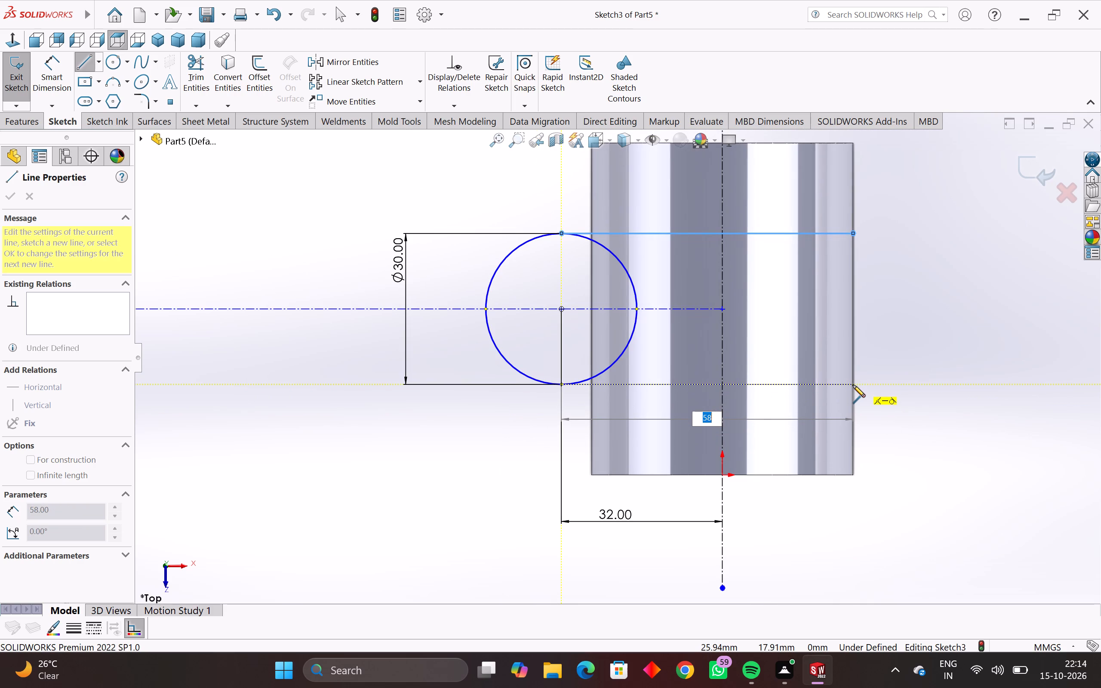
left_click(853, 385)
key("Escape")
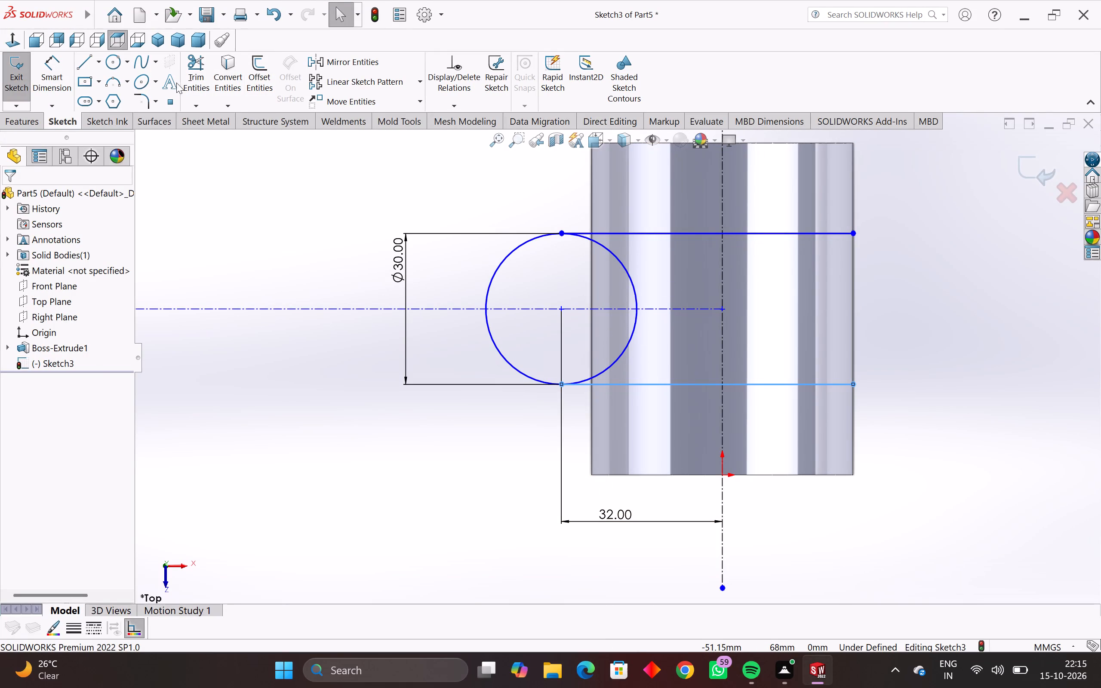
Trim the half of the 30 mm circle between the two tangent lines, on the side facing the vertical centerline.
left_click(197, 66)
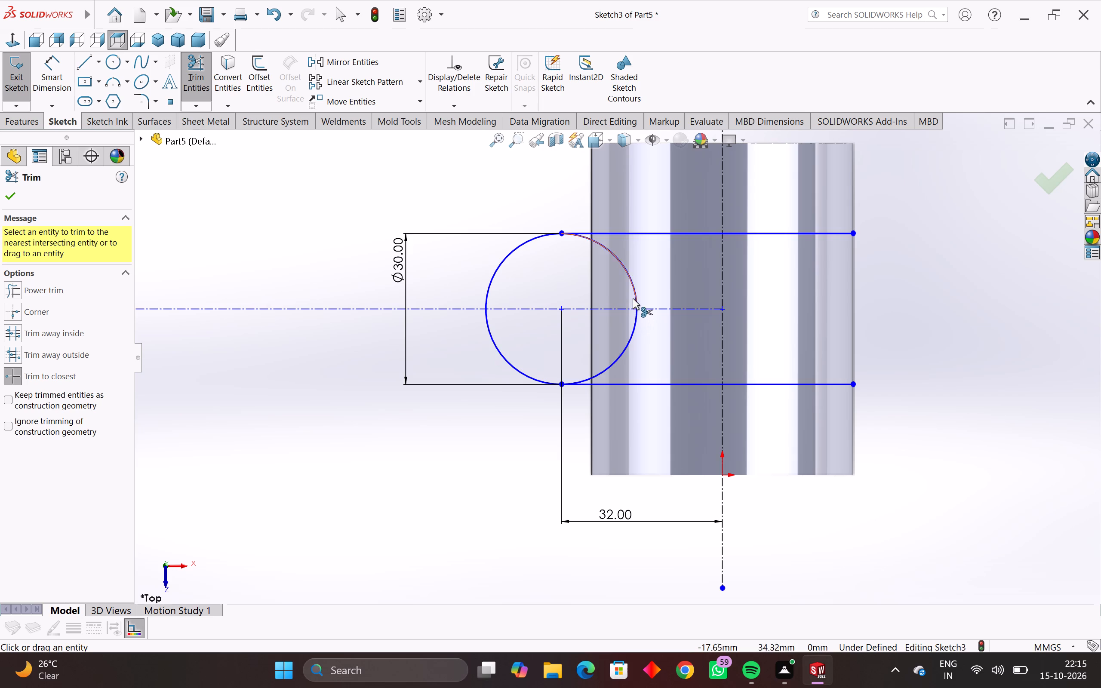
left_click(633, 291)
left_click(633, 333)
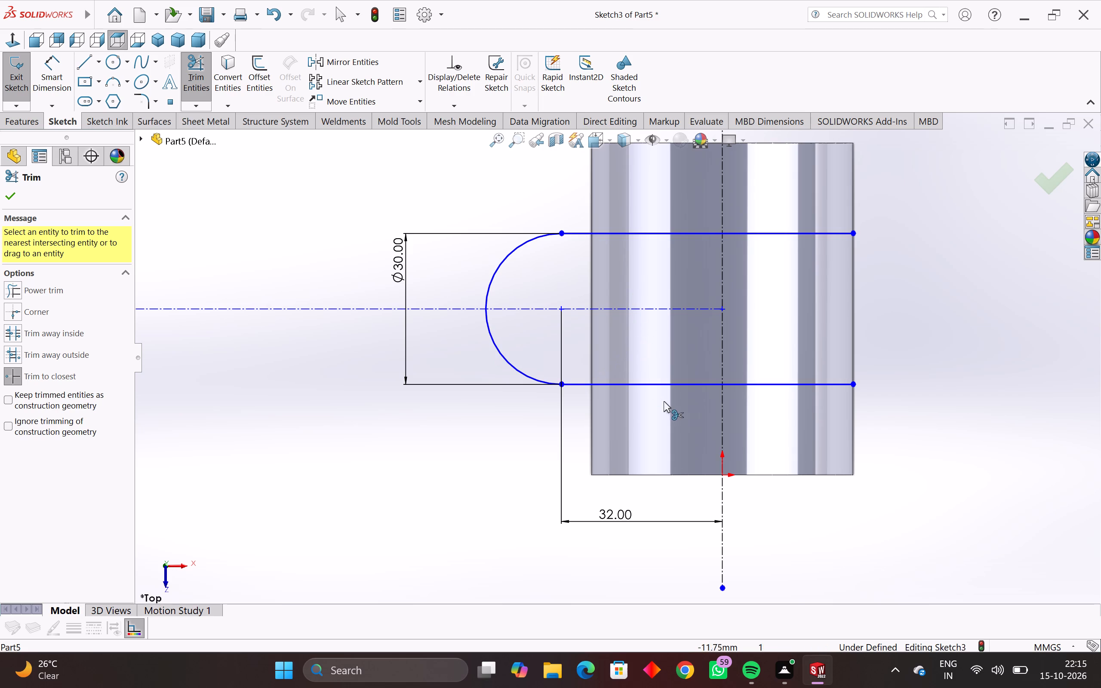
Close the profile with a 30 mm vertical line joining the free ends of the two horizontal lines.
scroll(664, 402, "down", 3)
middle_click_drag(658, 402, 664, 415)
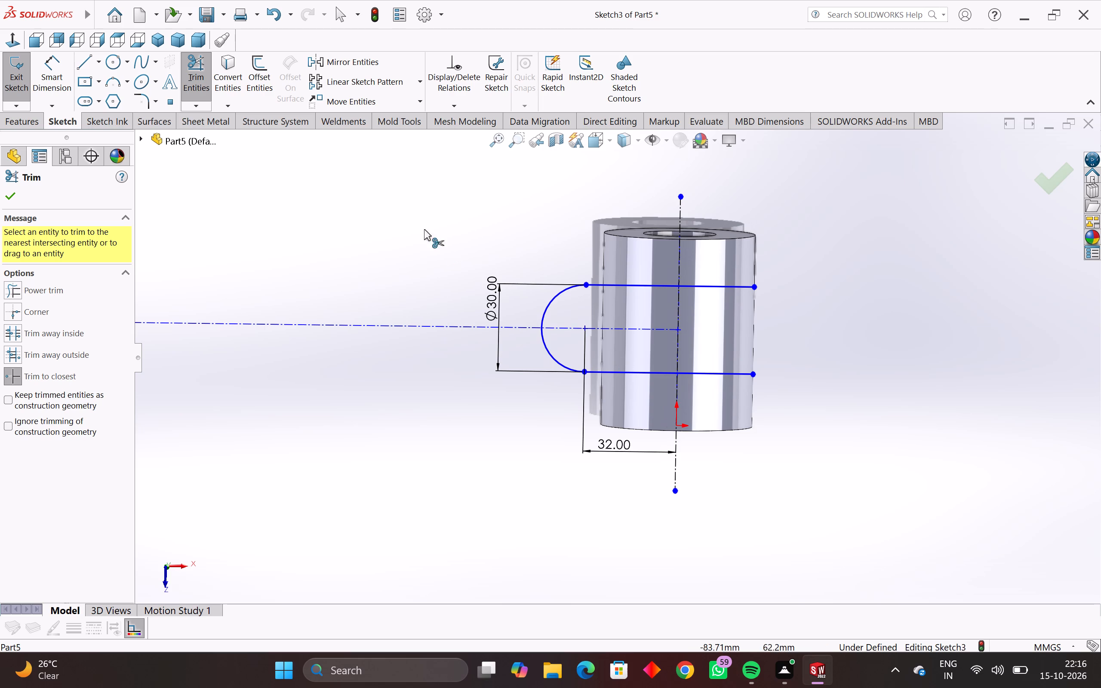
left_click(90, 65)
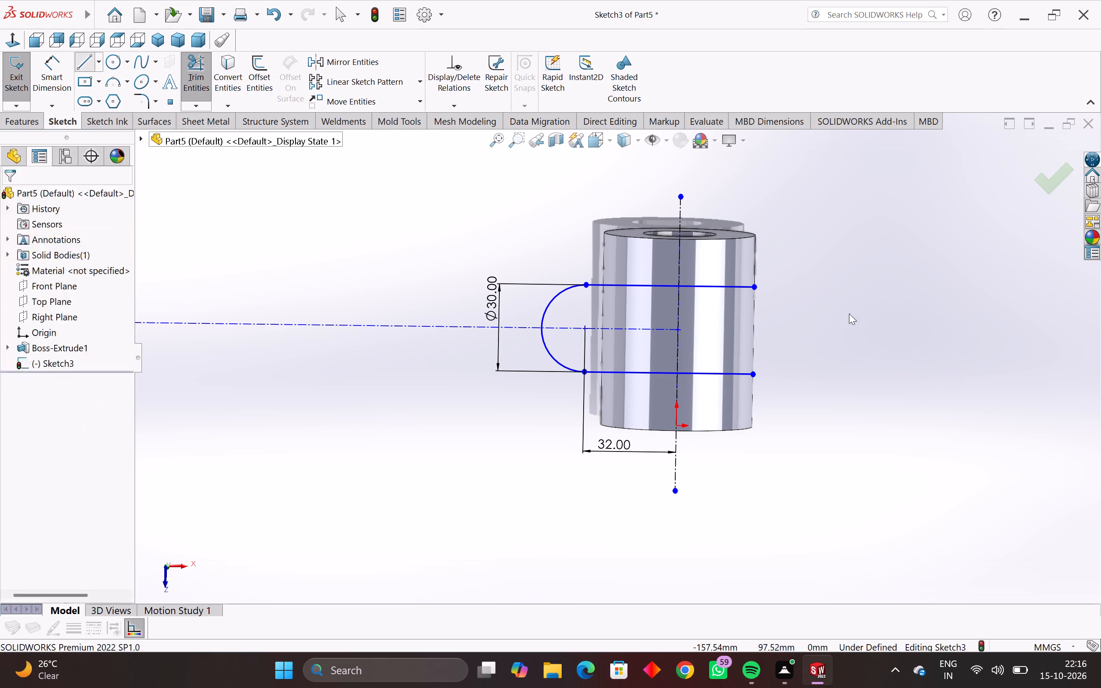
left_click(754, 287)
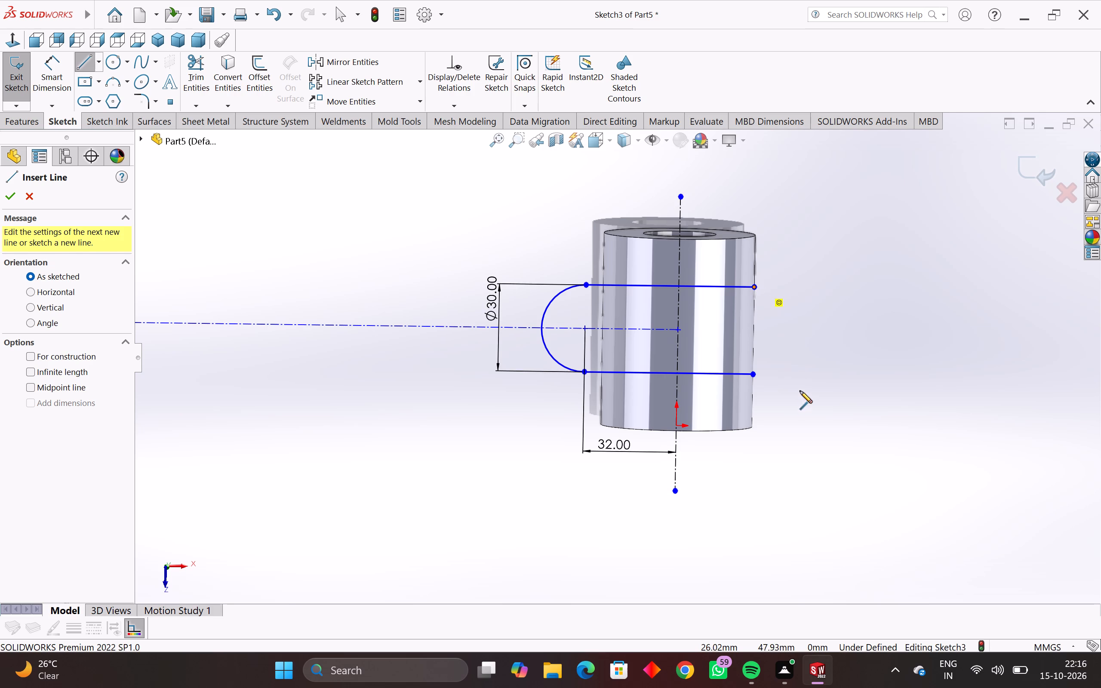
left_click(753, 375)
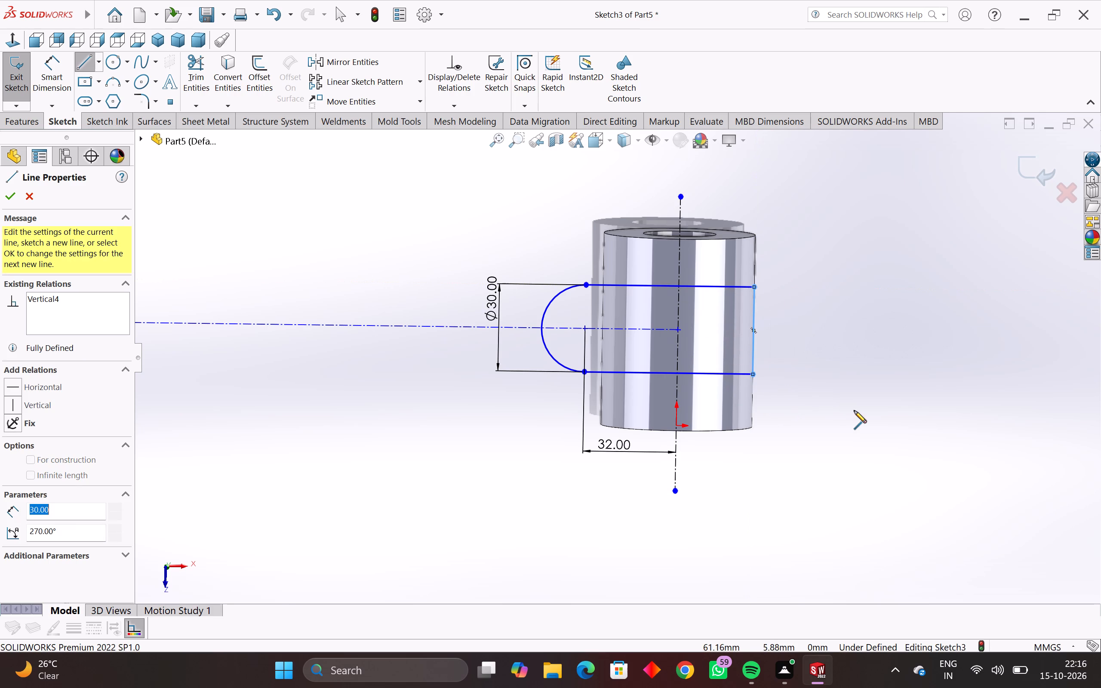
key("Escape")
key("Escape")
key("Escape")
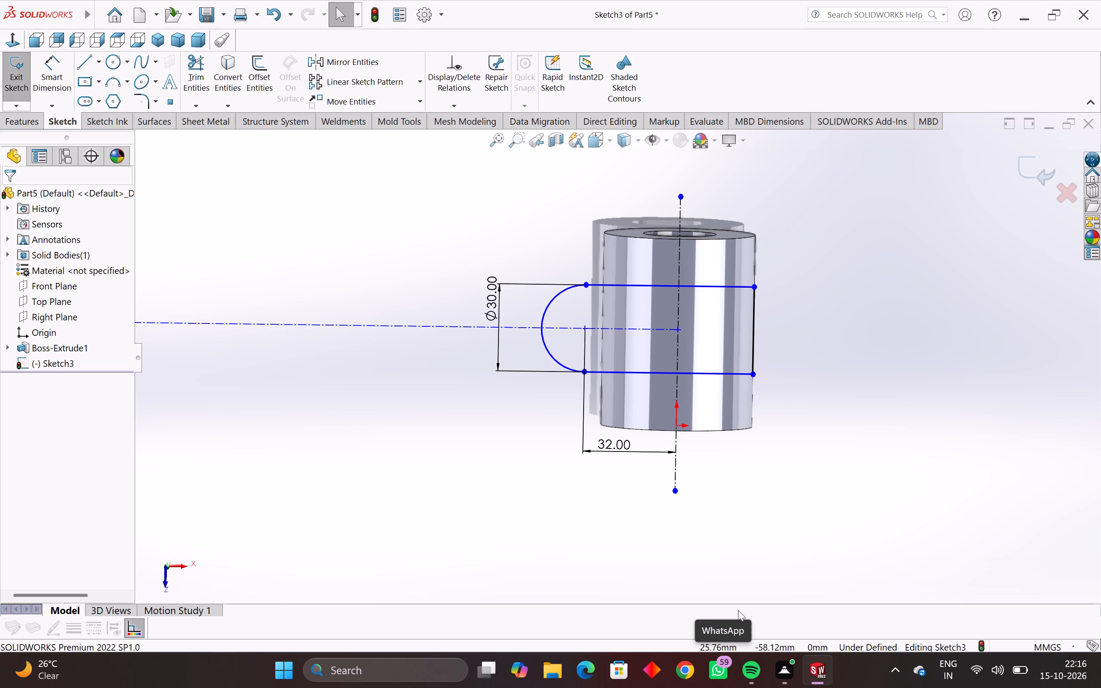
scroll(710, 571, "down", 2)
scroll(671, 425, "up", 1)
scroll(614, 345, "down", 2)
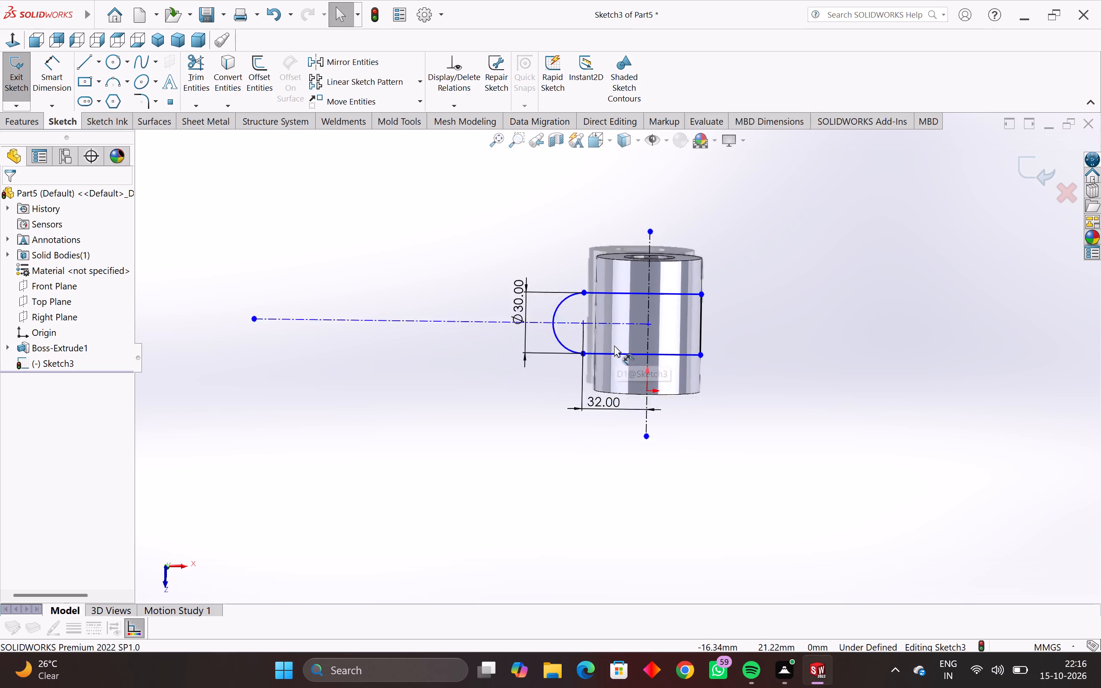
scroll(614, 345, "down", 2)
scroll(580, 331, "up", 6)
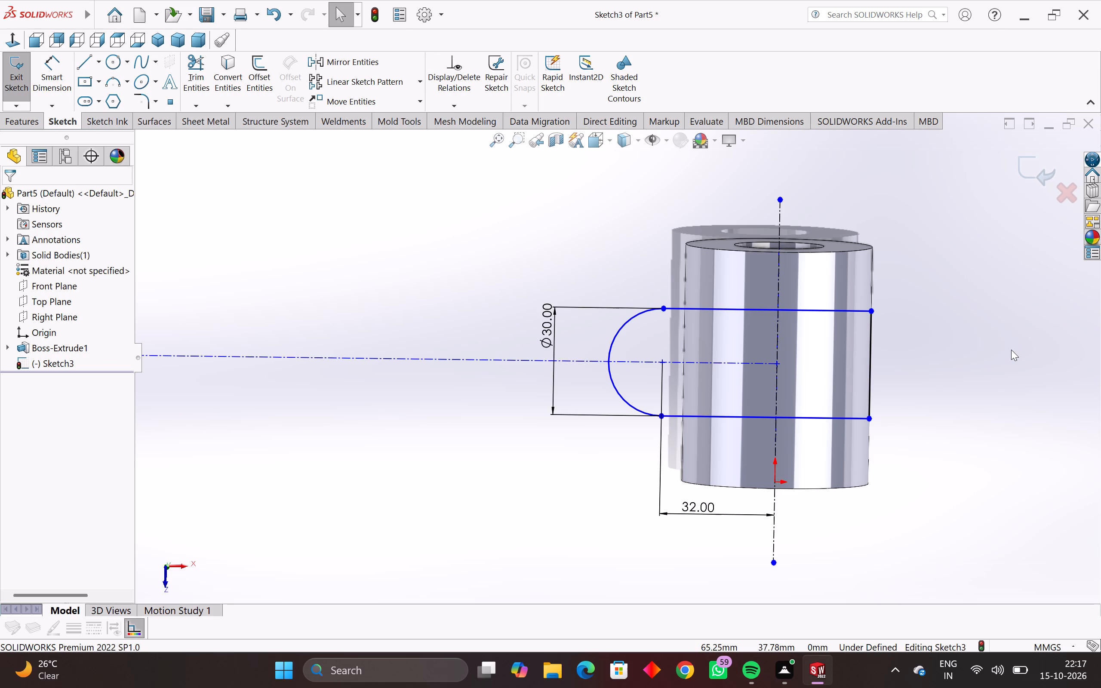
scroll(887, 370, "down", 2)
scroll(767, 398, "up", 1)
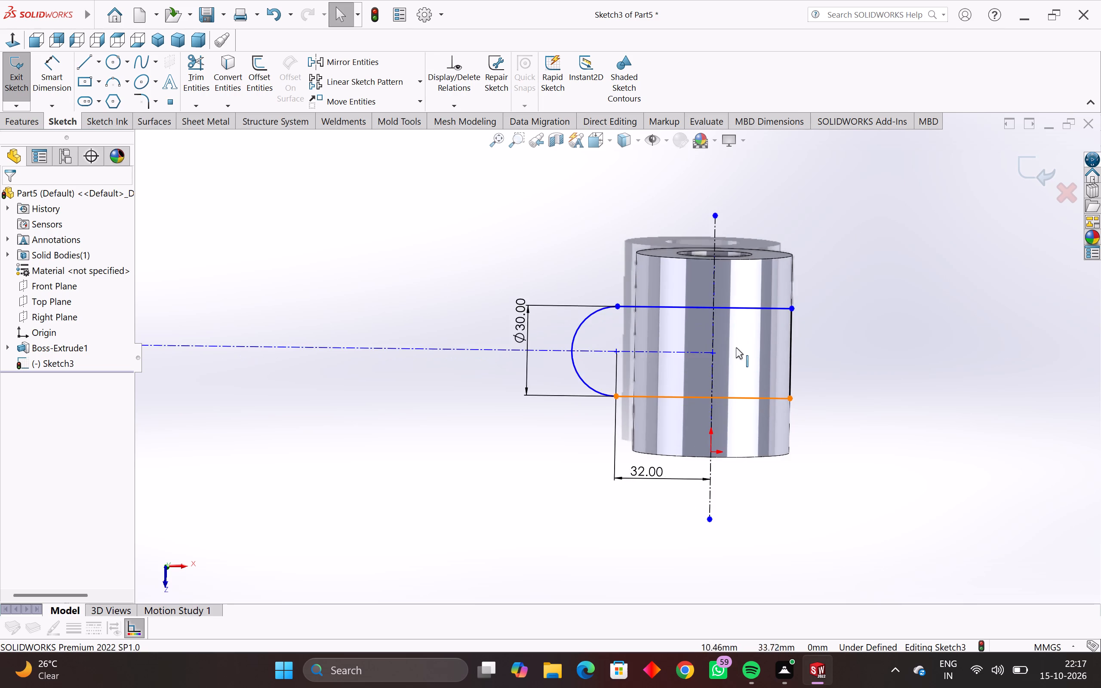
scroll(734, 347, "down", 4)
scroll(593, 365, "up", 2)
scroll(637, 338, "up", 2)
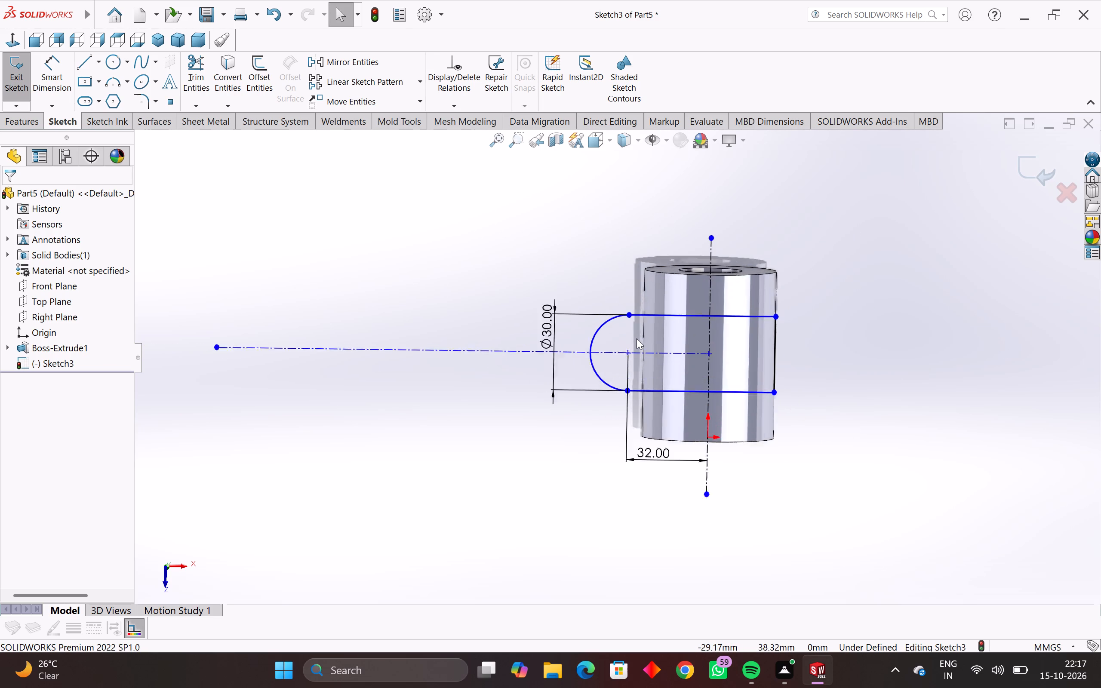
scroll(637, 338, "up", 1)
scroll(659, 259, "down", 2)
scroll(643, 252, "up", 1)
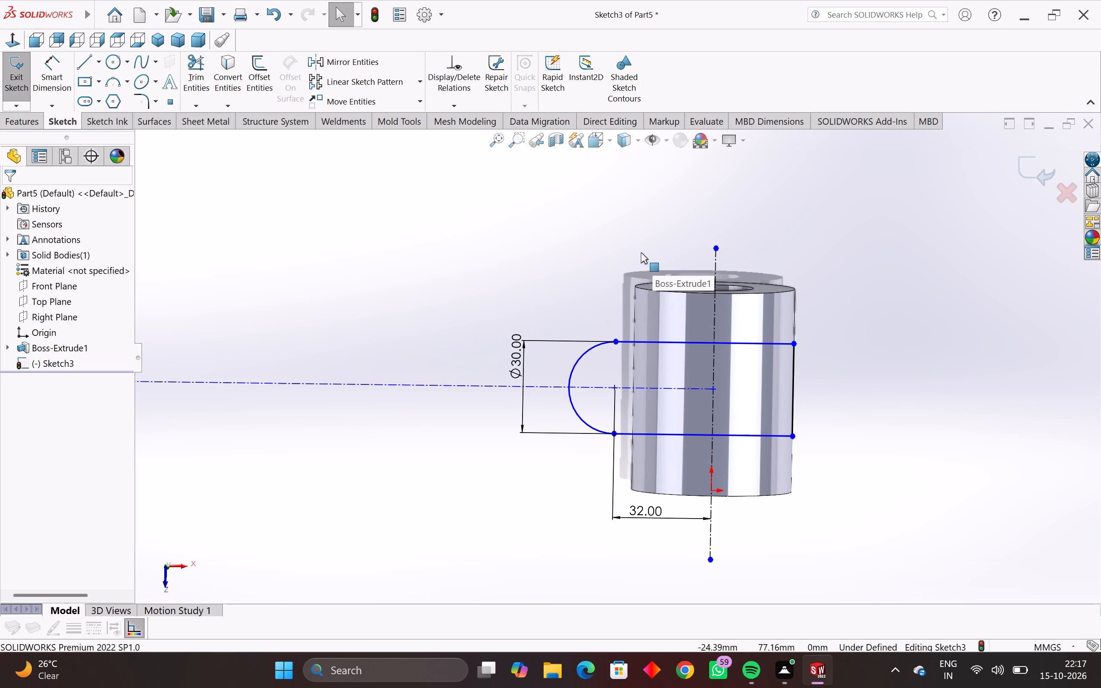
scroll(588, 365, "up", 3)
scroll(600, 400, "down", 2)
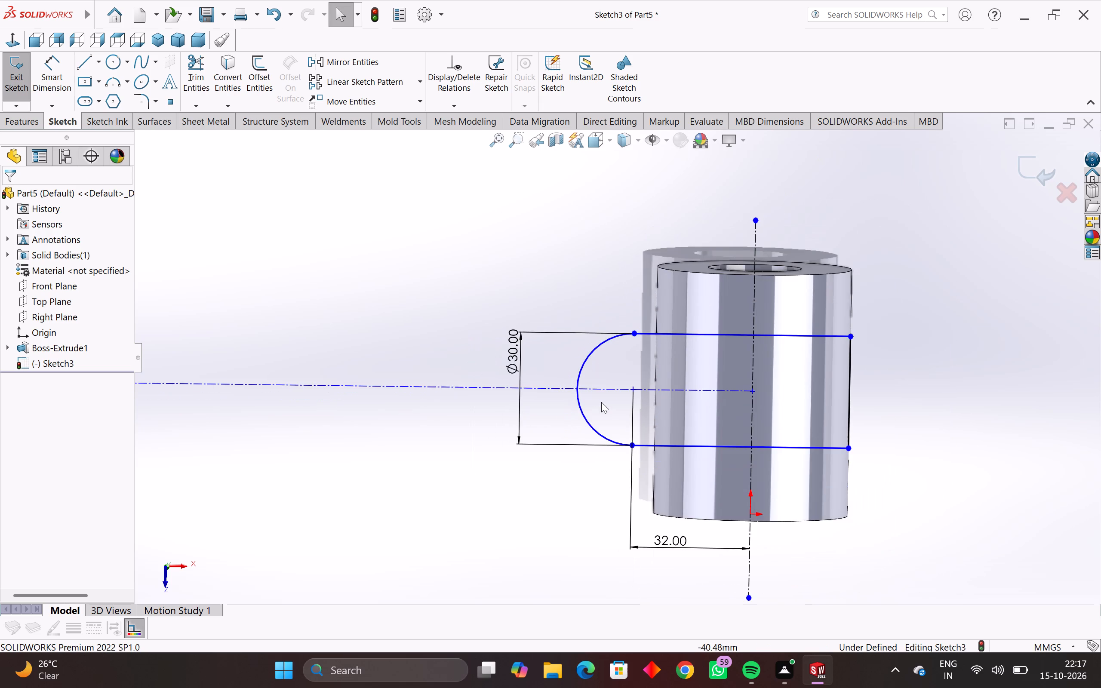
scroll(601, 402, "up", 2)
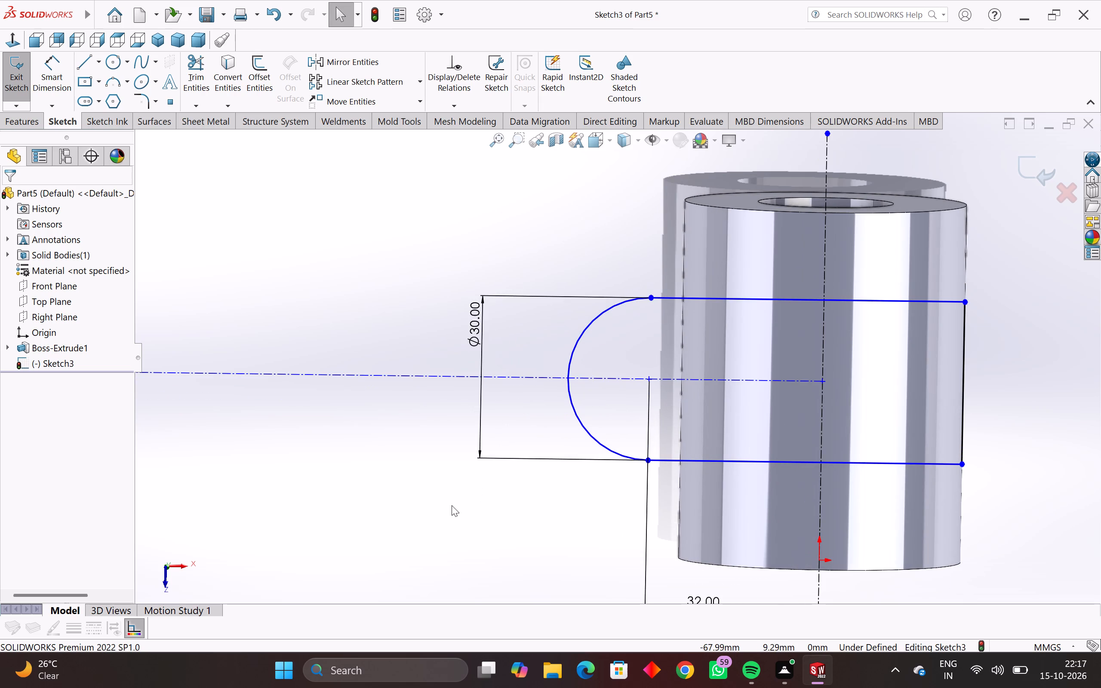
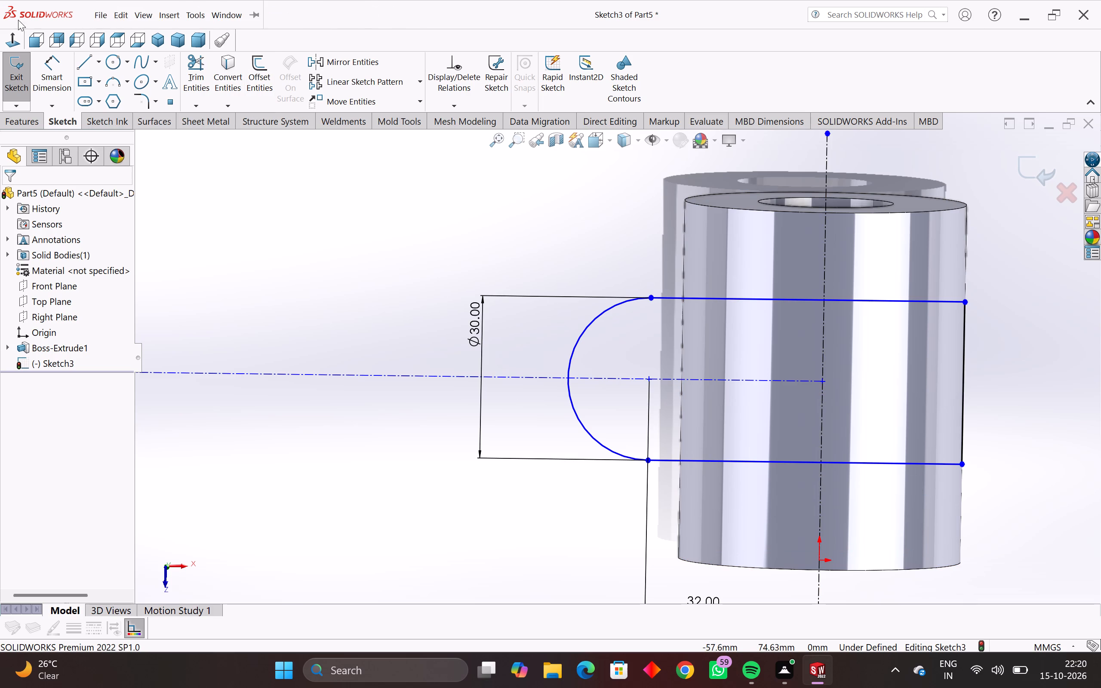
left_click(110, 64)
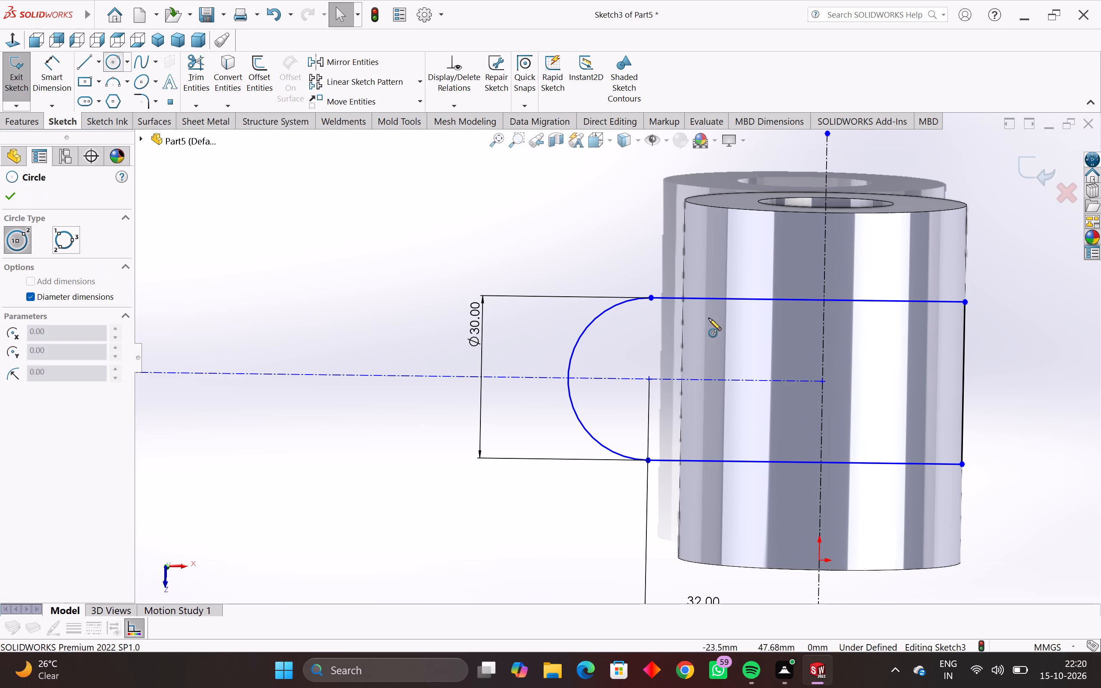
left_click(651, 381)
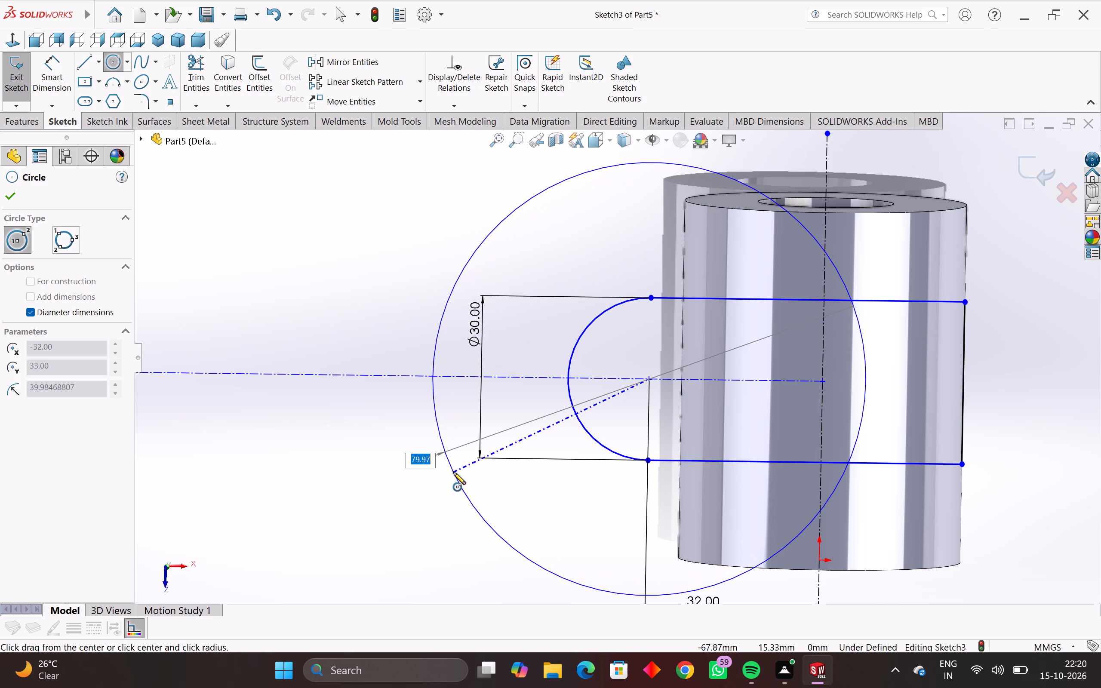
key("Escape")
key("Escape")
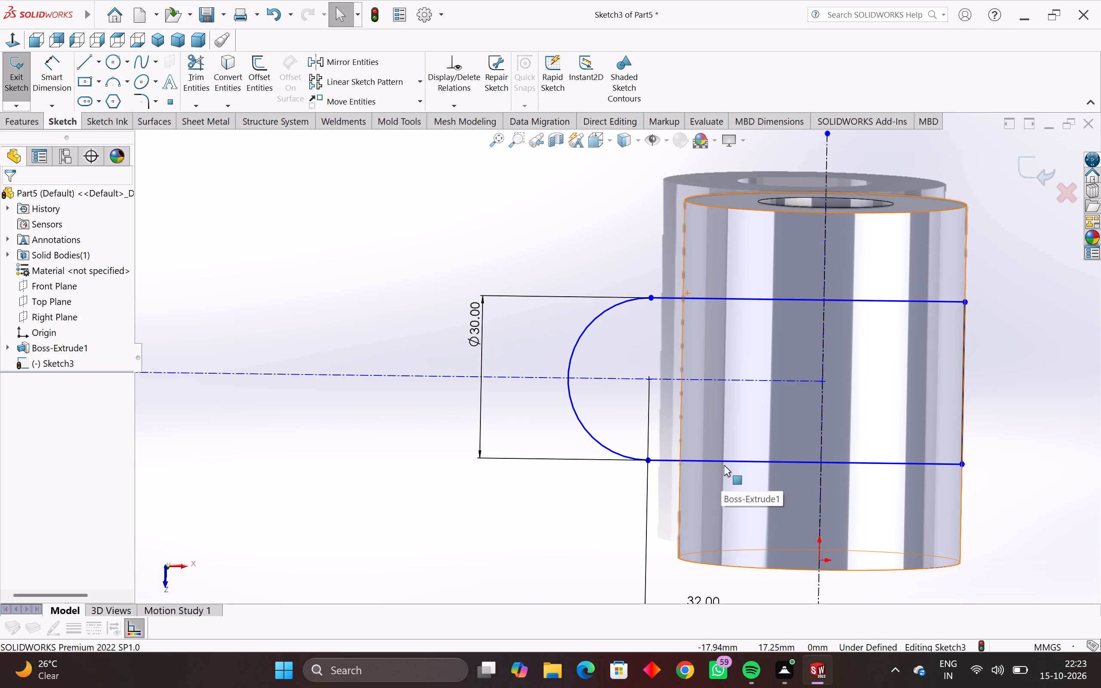
Inspect the round-ended profile's position across the hollow cylinder from several angles.
scroll(713, 448, "up", 1)
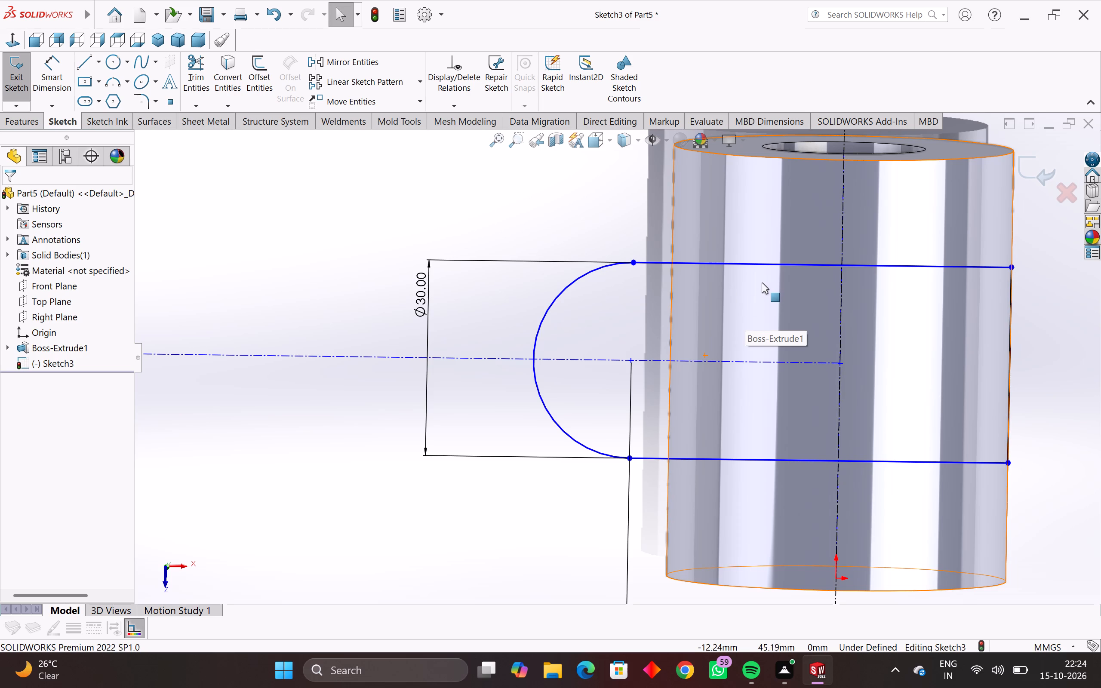
middle_click_drag(761, 280, 745, 462)
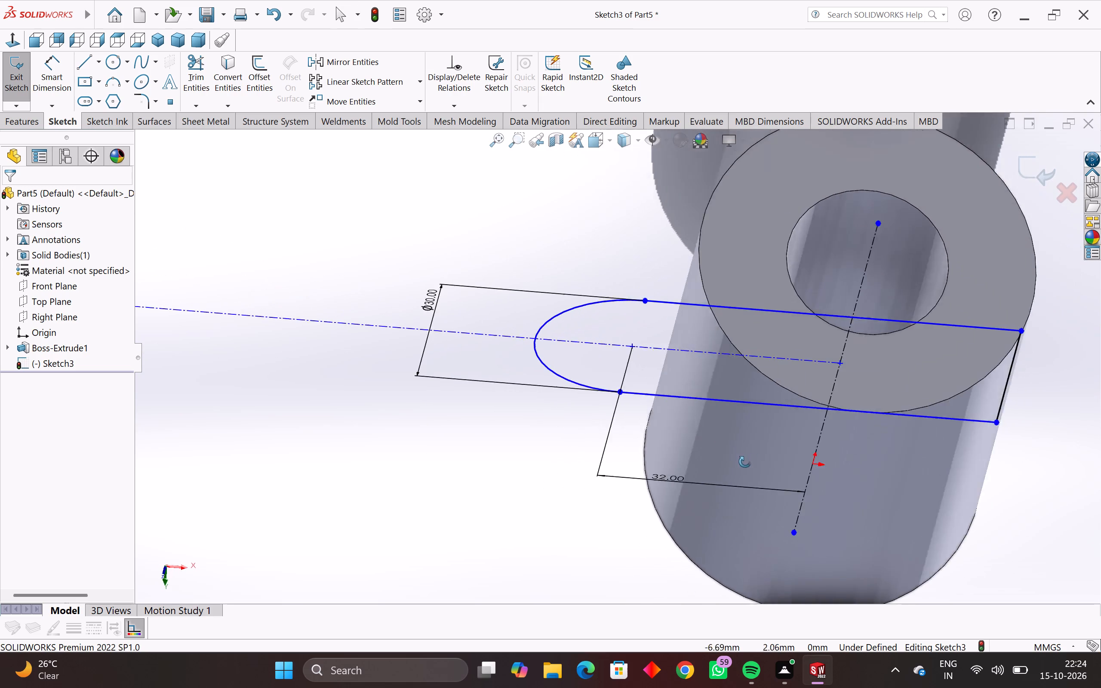
middle_click_drag(745, 462, 752, 357)
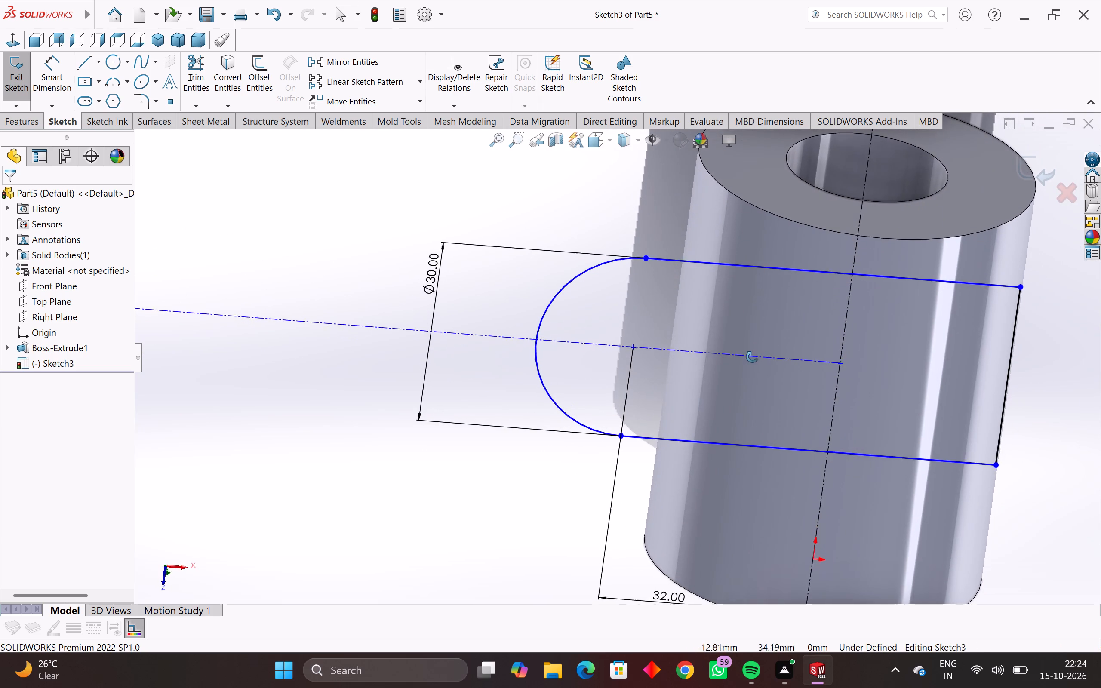
middle_click_drag(752, 357, 753, 350)
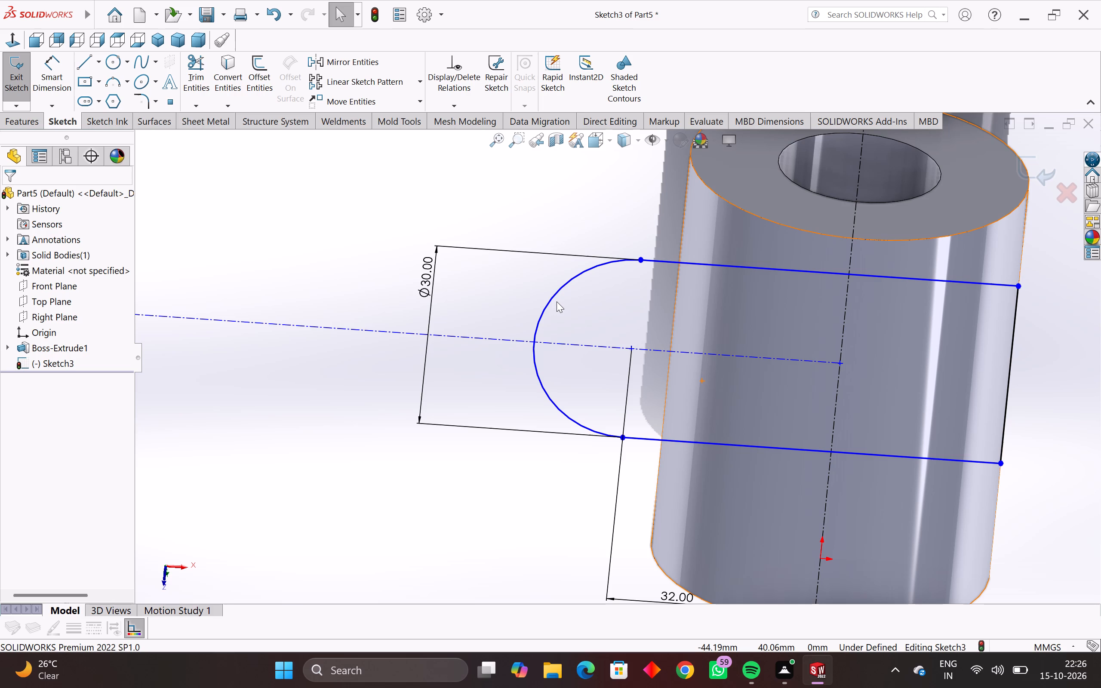
scroll(557, 301, "down", 1)
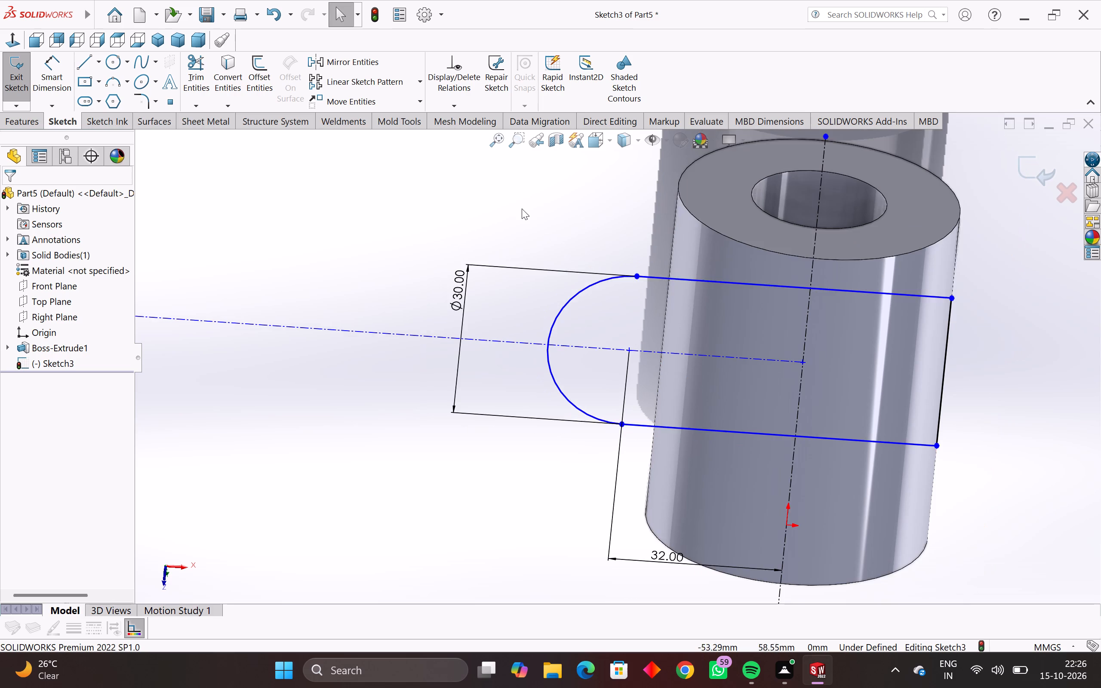
scroll(519, 205, "down", 3)
middle_click_drag(624, 352, 648, 333)
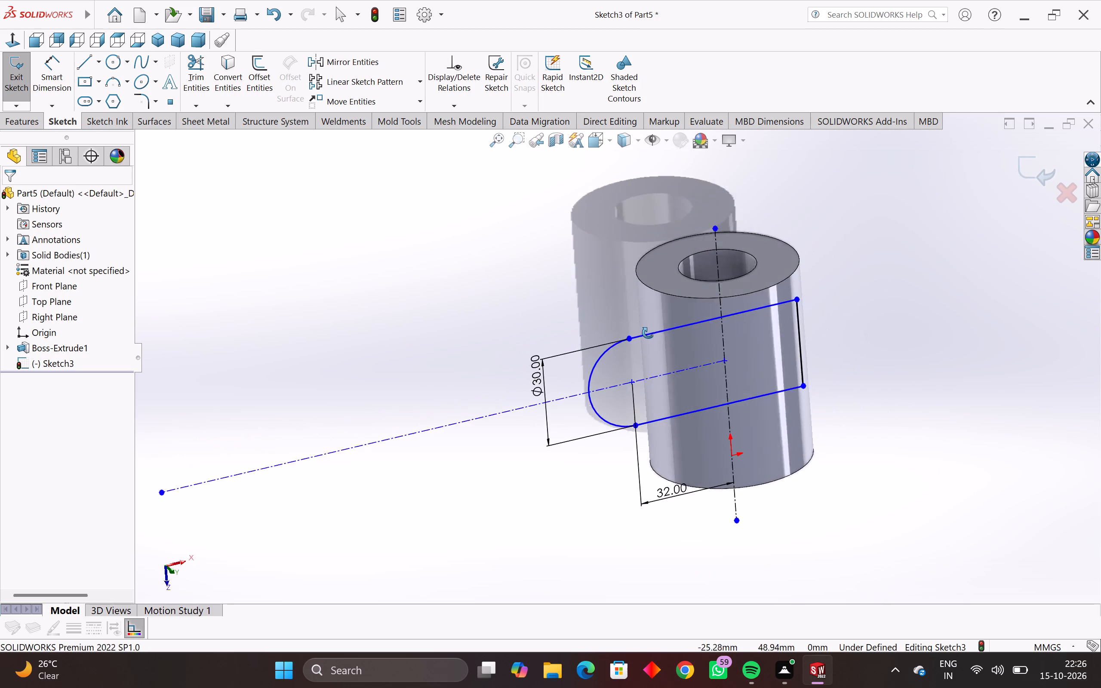
middle_click_drag(648, 333, 639, 338)
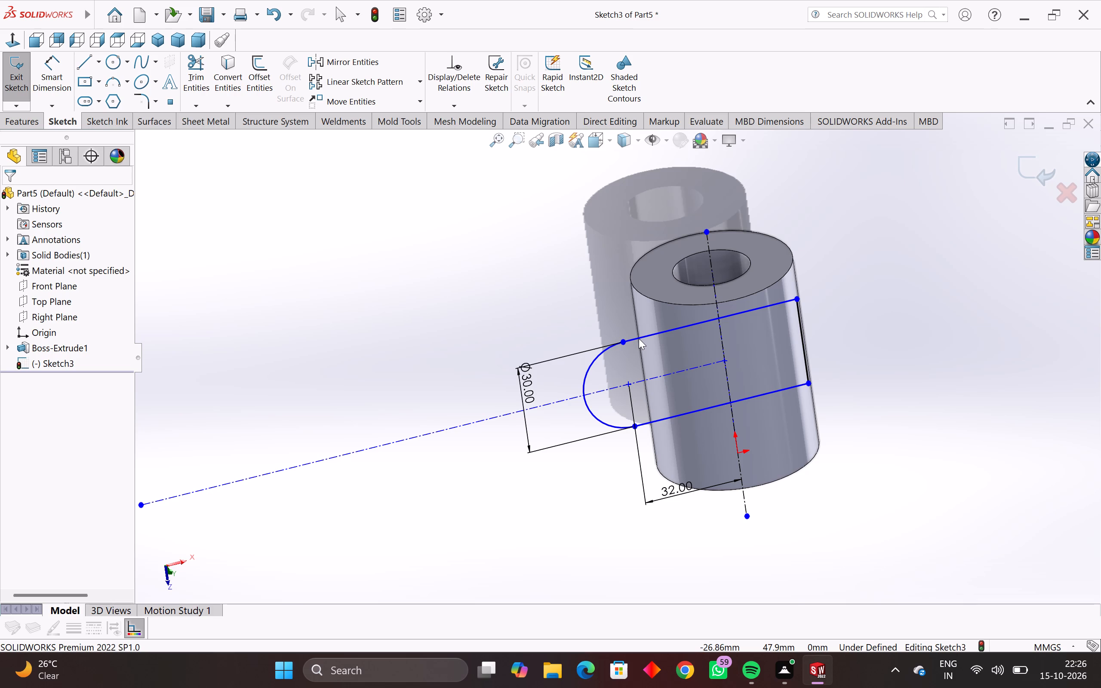
middle_click_drag(639, 338, 616, 319)
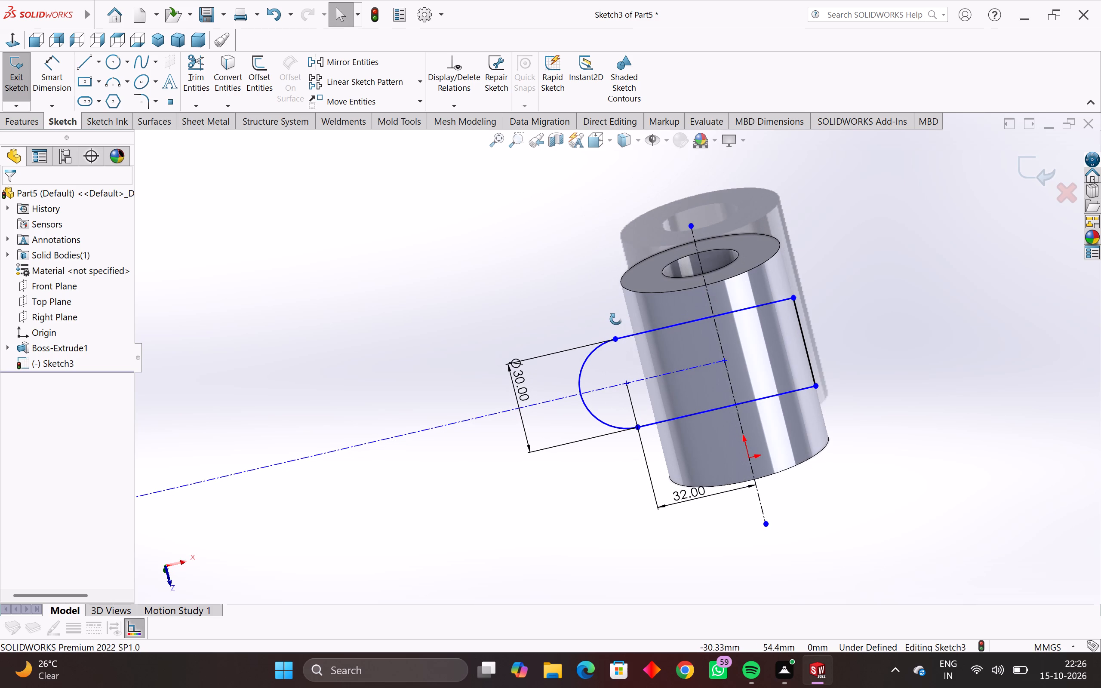
middle_click_drag(616, 319, 616, 319)
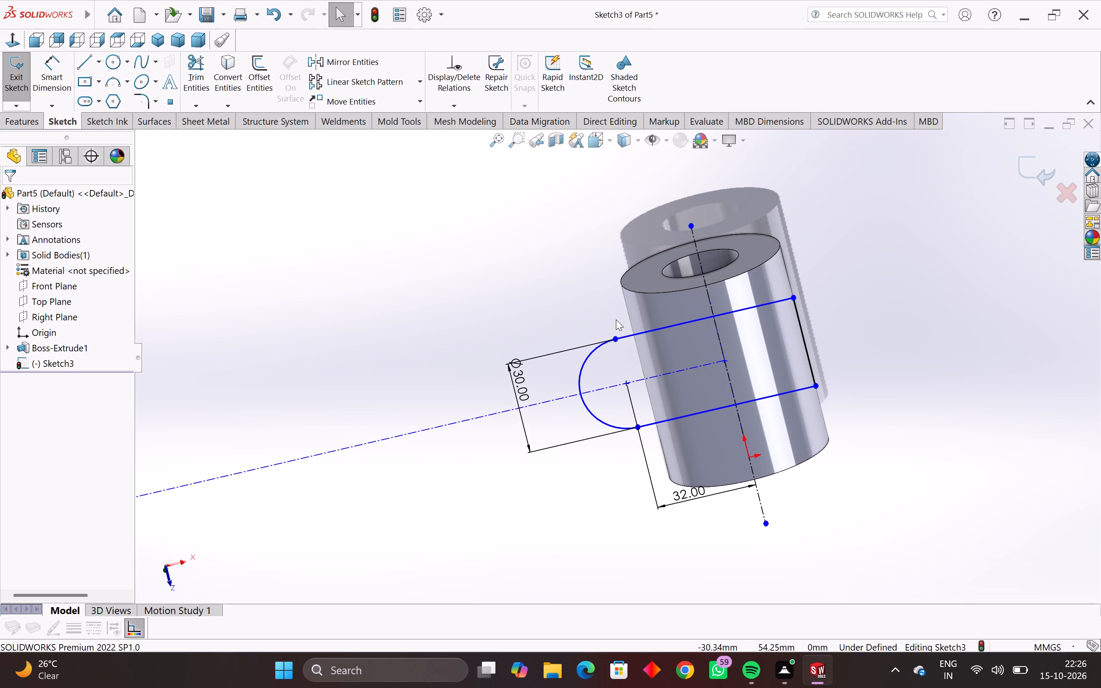
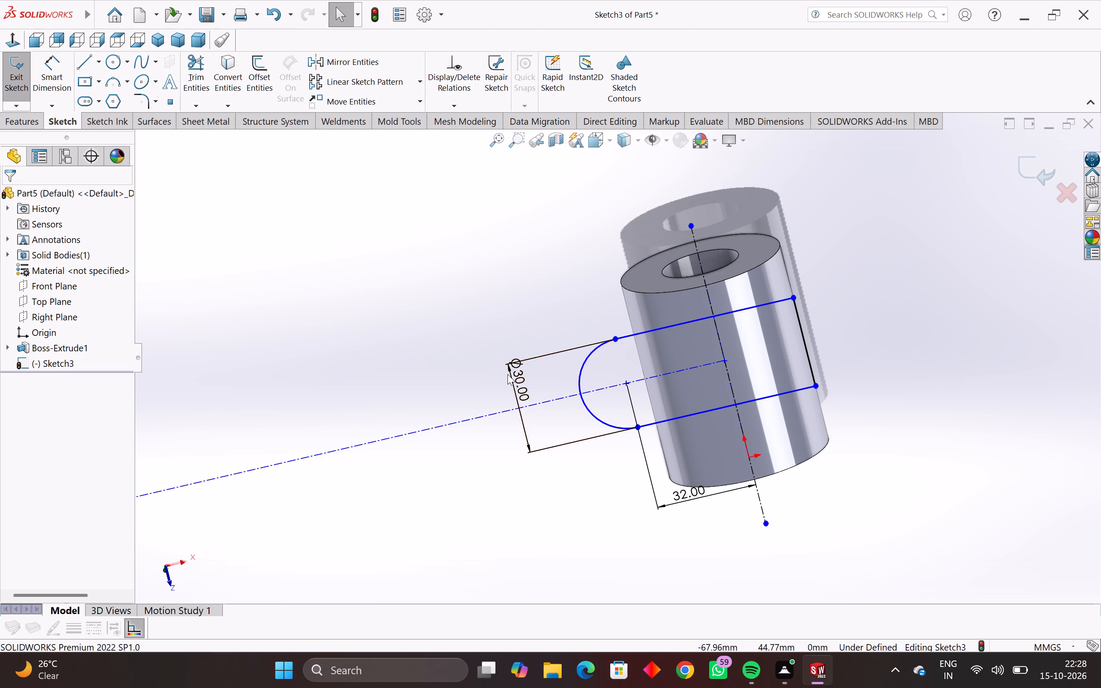
Examine the round-ended profile against the hollow cylinder from the side, from the end face and at an angle.
middle_click_drag(567, 399, 598, 416)
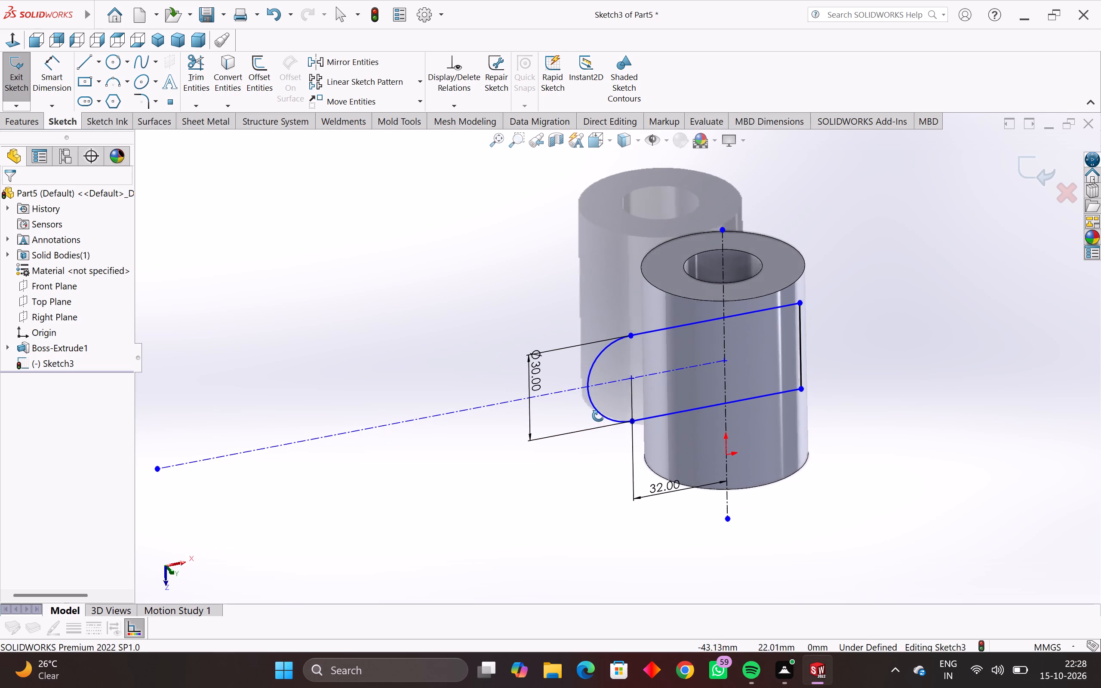
middle_click_drag(598, 416, 585, 406)
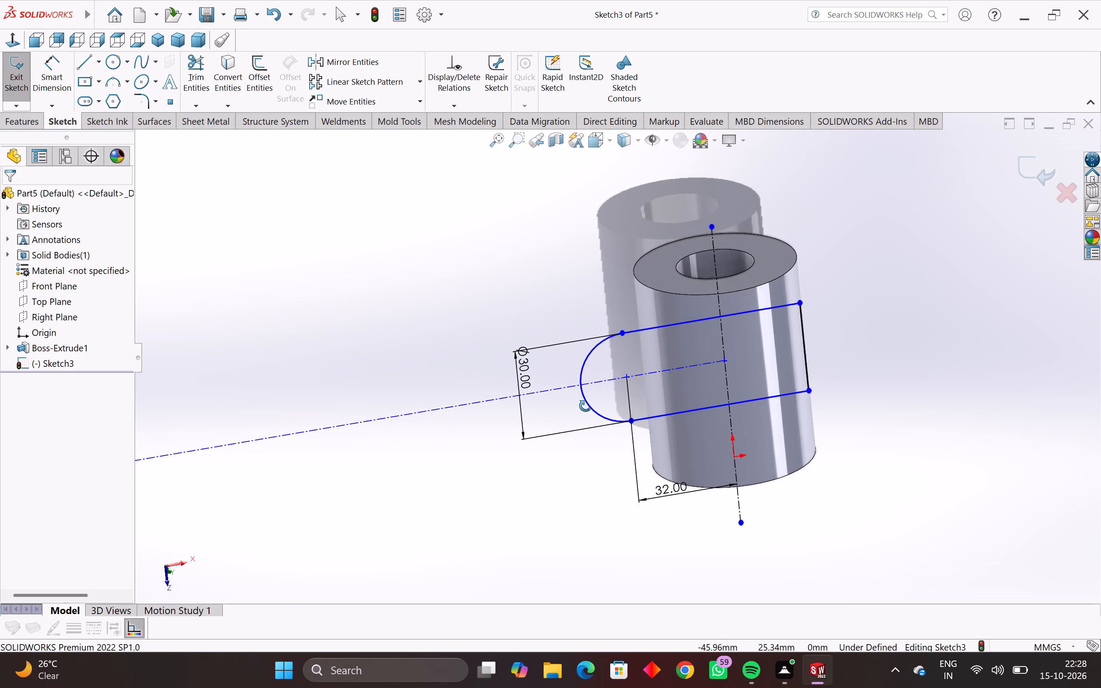
middle_click_drag(585, 406, 596, 431)
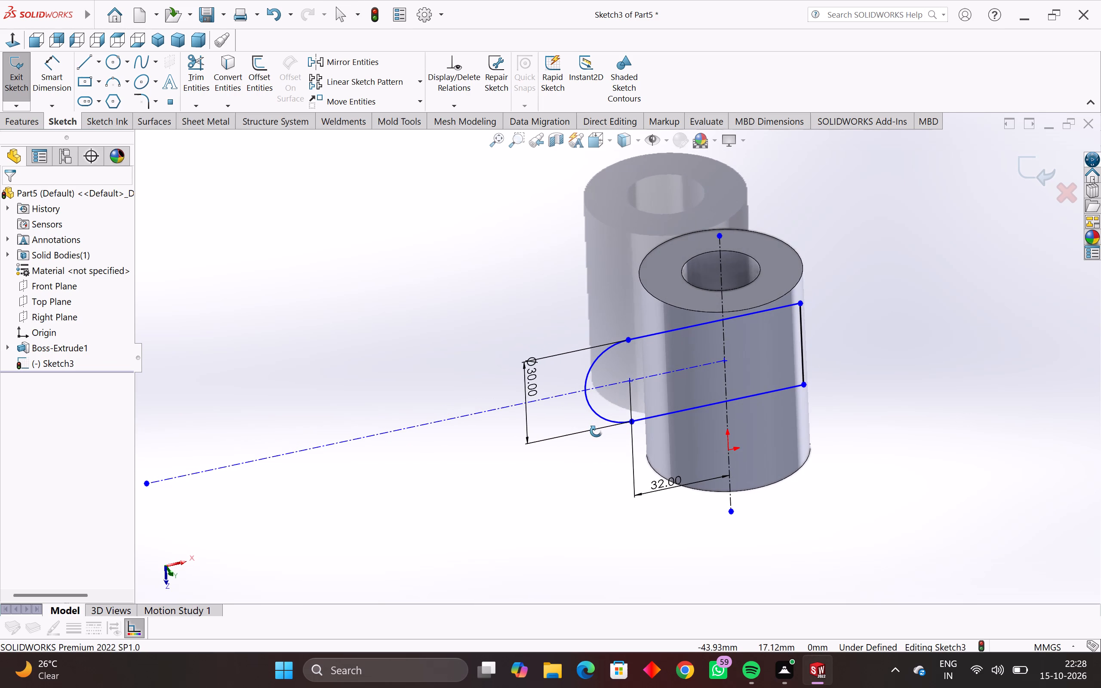
middle_click_drag(596, 431, 590, 430)
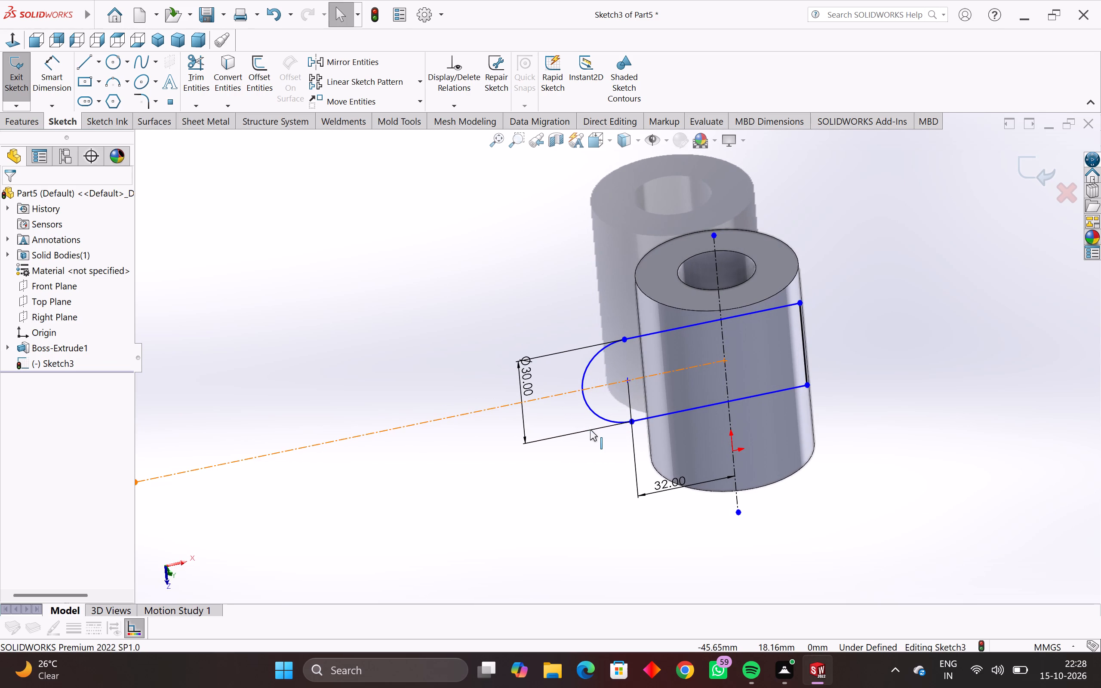
middle_click(590, 430)
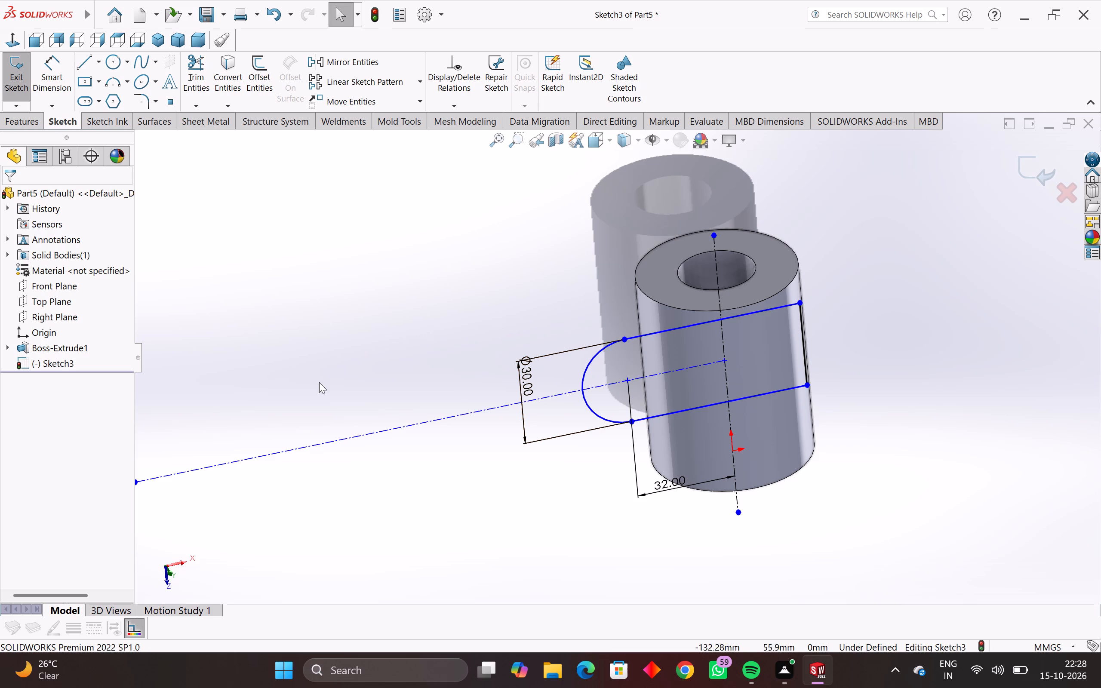
middle_click_drag(590, 356, 590, 468)
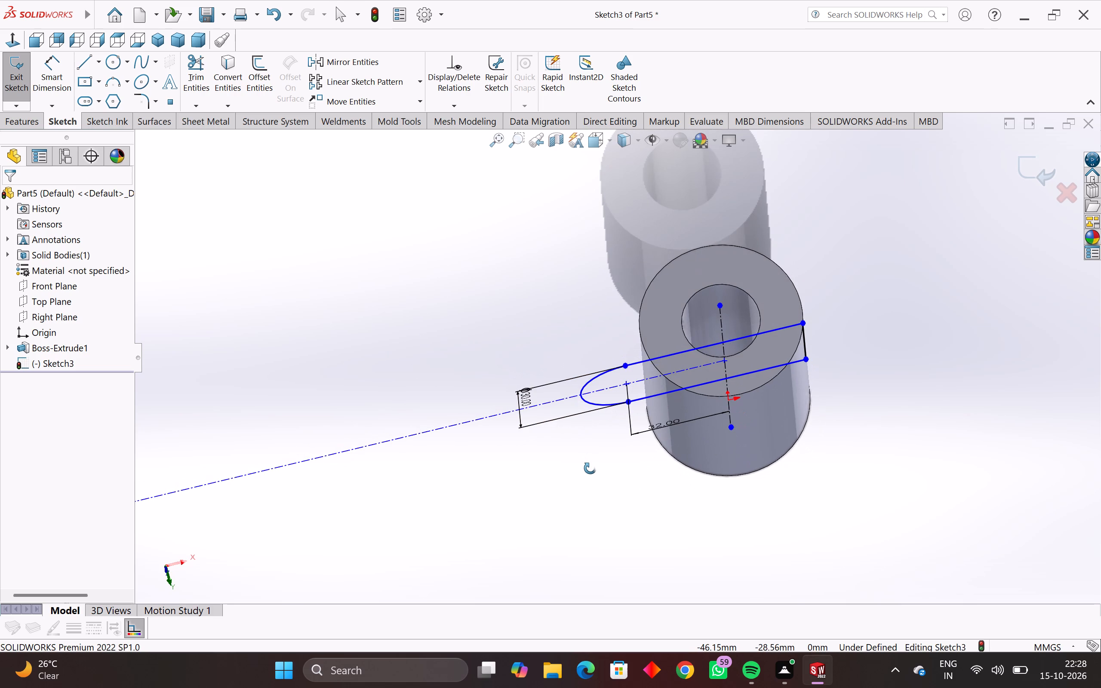
middle_click_drag(590, 468, 571, 523)
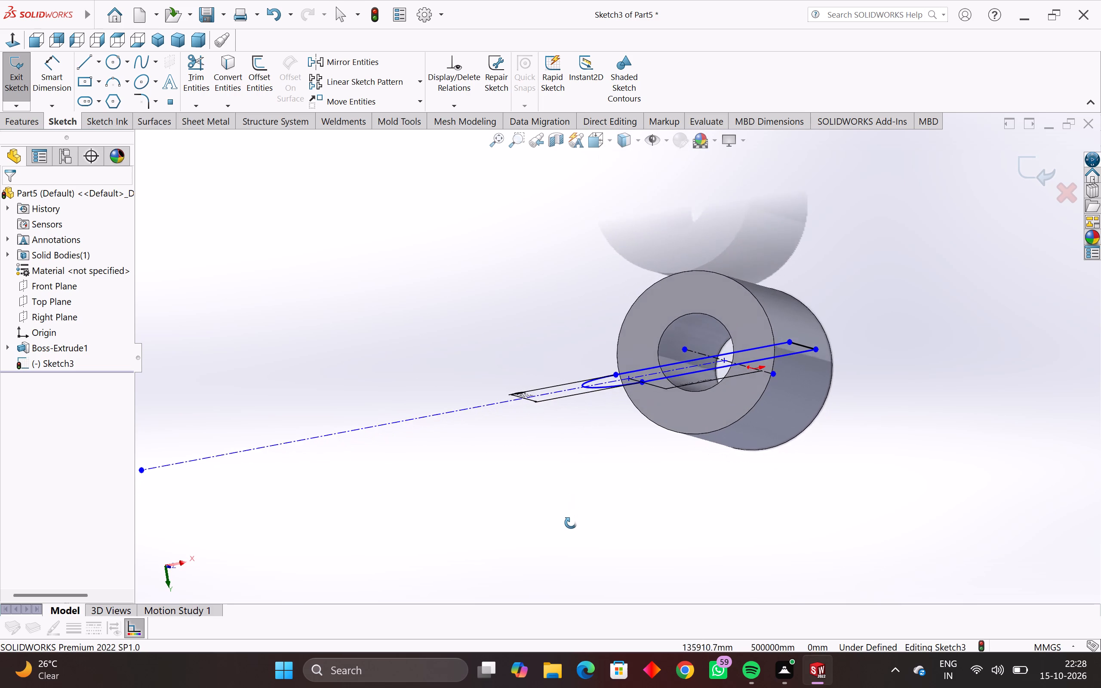
middle_click_drag(571, 523, 587, 526)
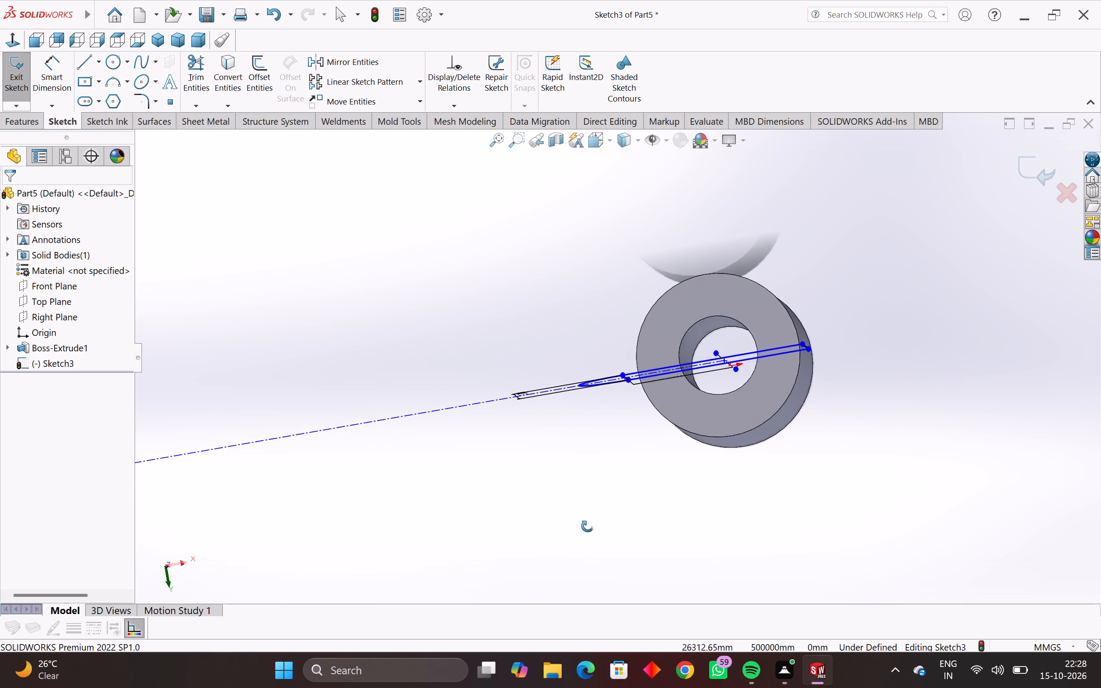
middle_click_drag(587, 526, 598, 516)
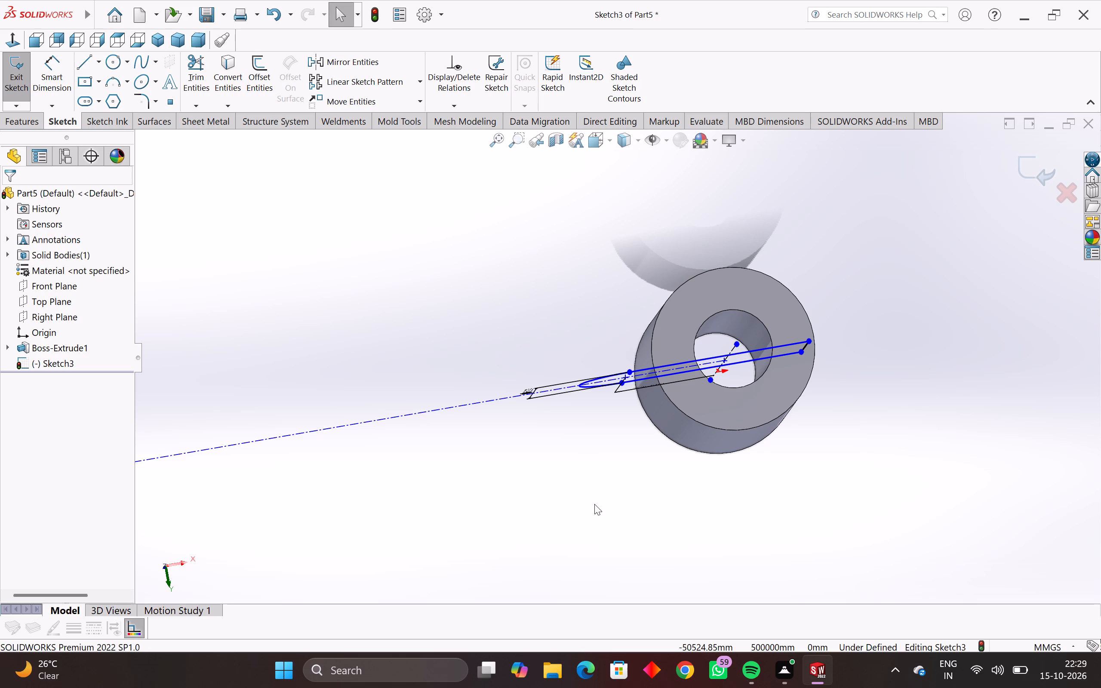
middle_click_drag(594, 504, 610, 357)
scroll(610, 357, "down", 1)
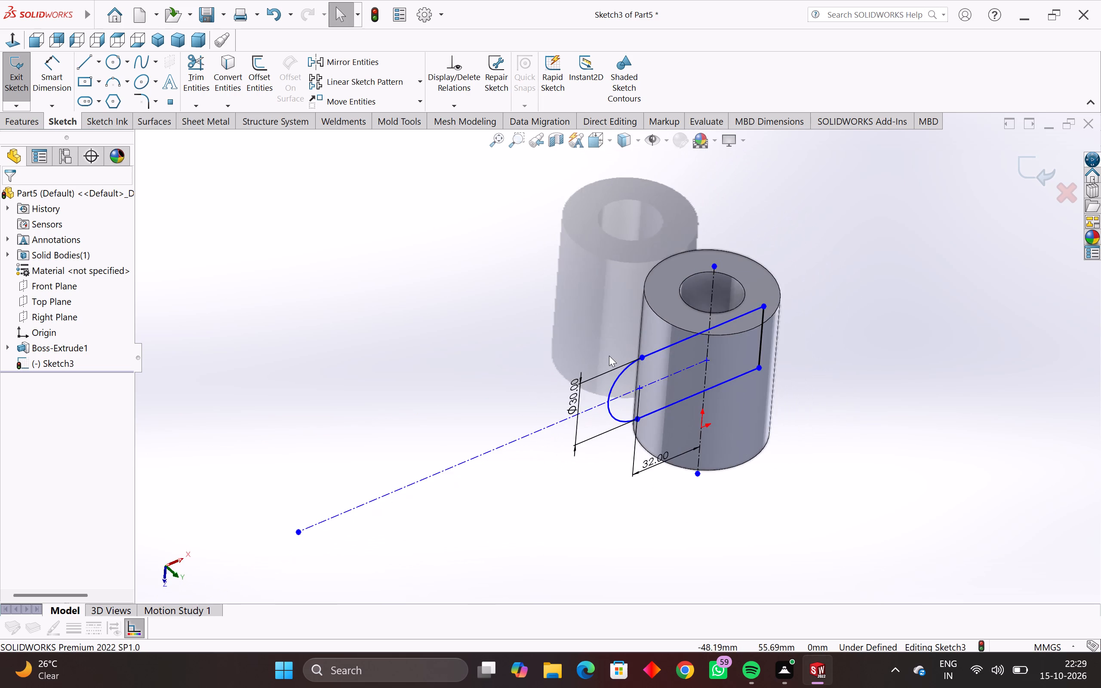
scroll(609, 356, "down", 3)
middle_click_drag(608, 358, 583, 351)
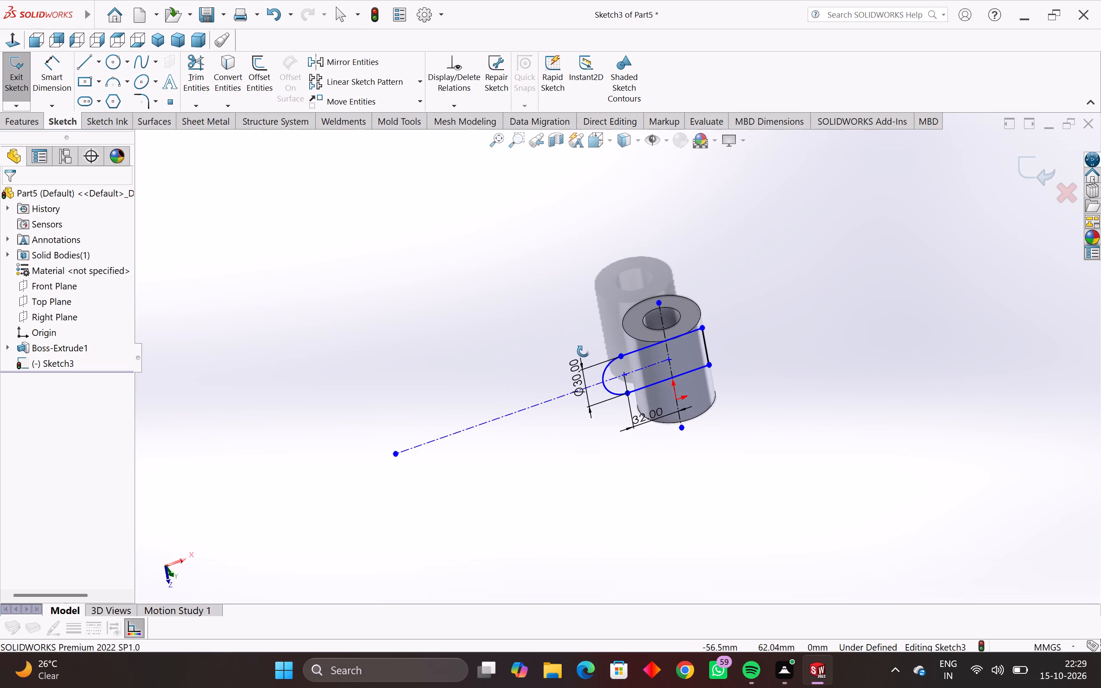
middle_click_drag(583, 351, 584, 354)
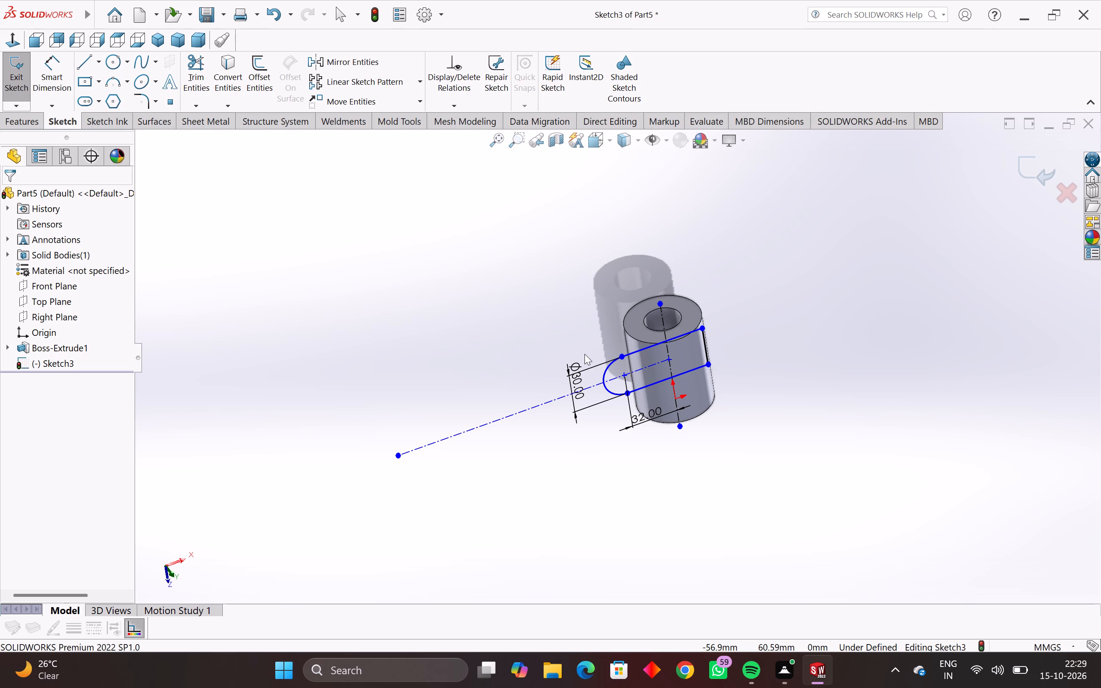
middle_click_drag(584, 353, 580, 338)
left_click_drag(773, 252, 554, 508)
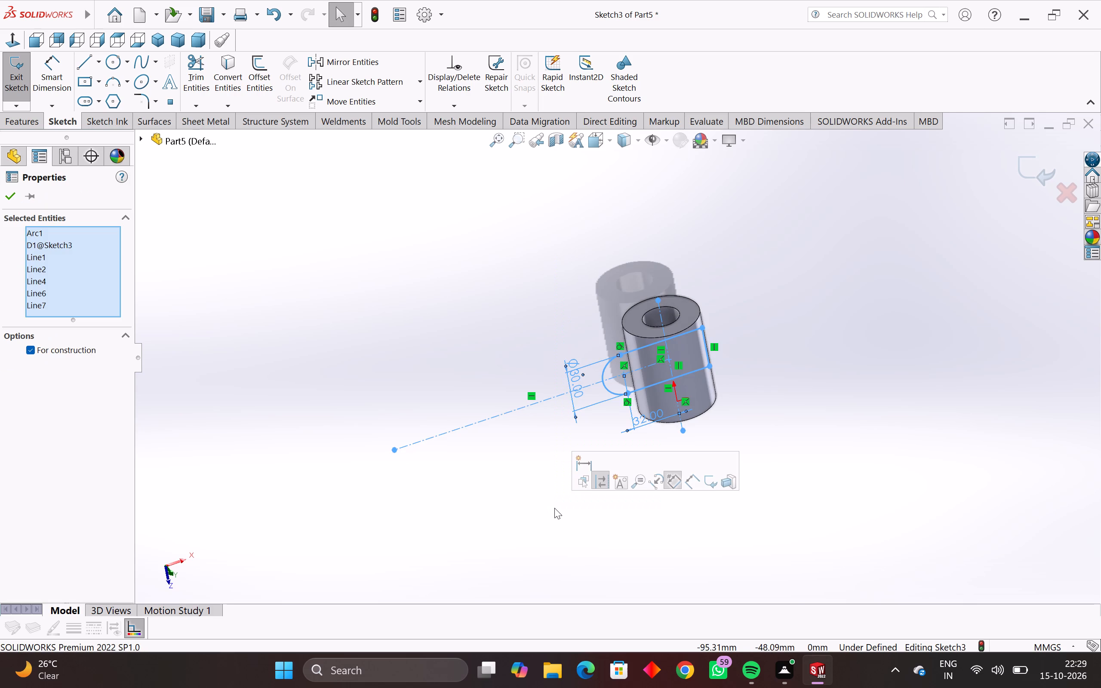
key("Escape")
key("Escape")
Undo the series of recent edits in the round-ended profile sketch across the hollow cylinder.
key("ctrl+z")
key("ctrl+z")
key("ctrl+z")
key("ctrl+z")
key("ctrl+z")
key("ctrl+z")
key("ctrl+z")
key("ctrl+z")
key("ctrl+z")
key("ctrl+z")
key("ctrl+z")
key("ctrl+z")
key("ctrl+z")
key("ctrl+z")
key("ctrl+z")
key("ctrl+z")
key("ctrl+z")
key("ctrl+z")
key("ctrl+z")
key("ctrl+z")
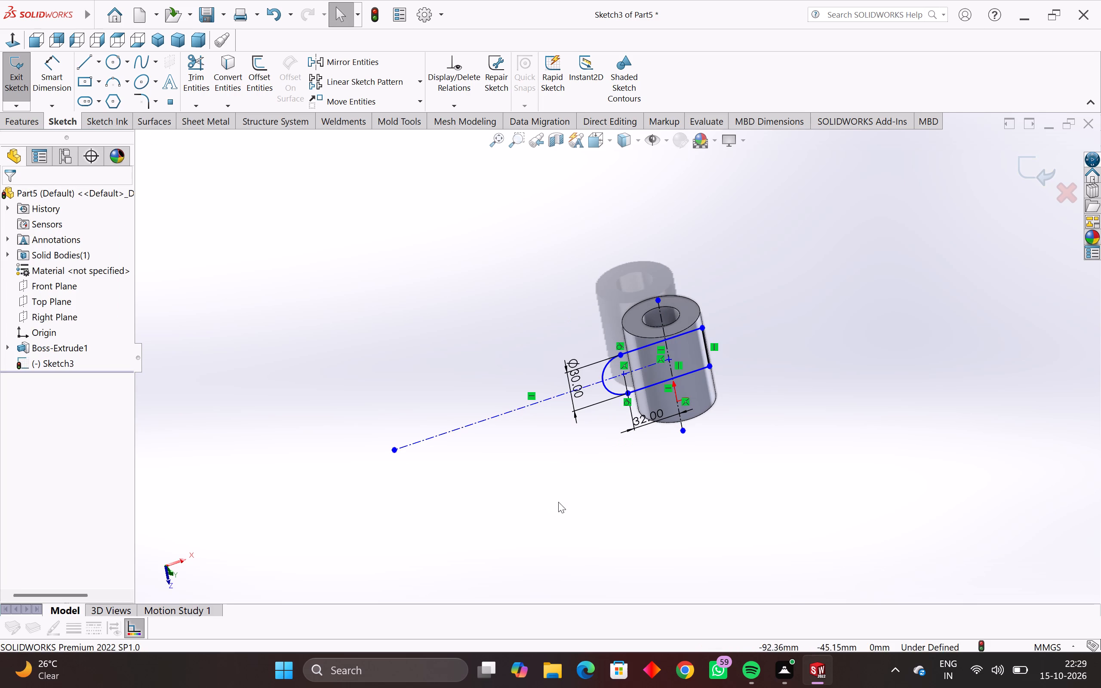
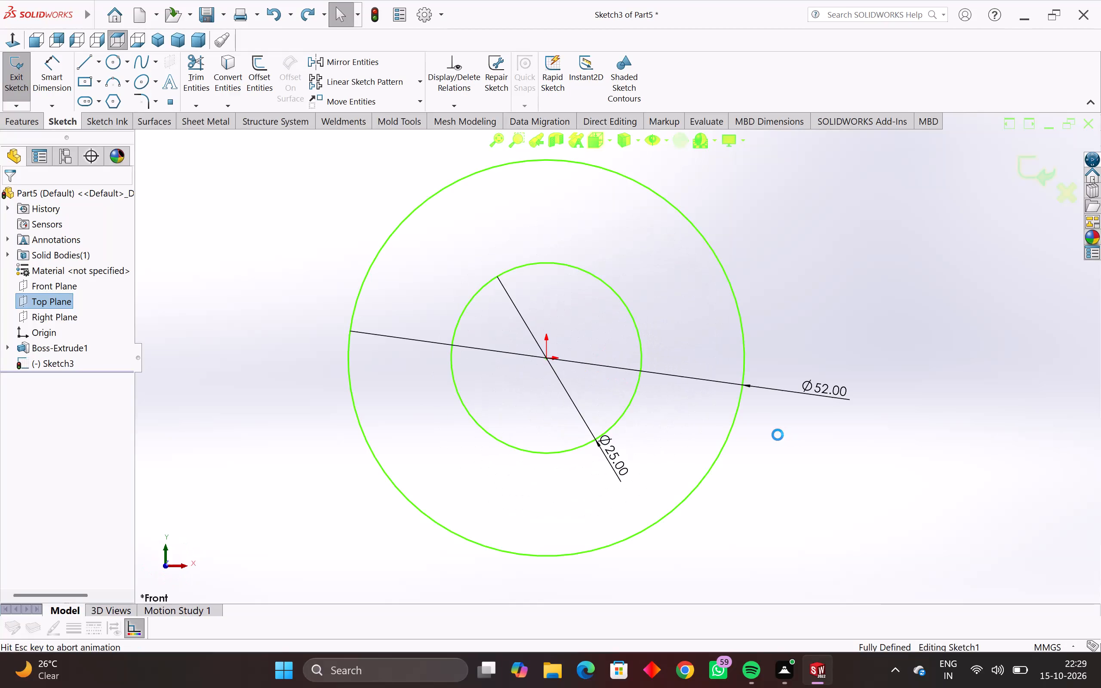
Undo all remaining edits in the part, including the hollow cylinder's extrusion and its base sketch of two concentric circles.
key("ctrl+z")
key("ctrl+z")
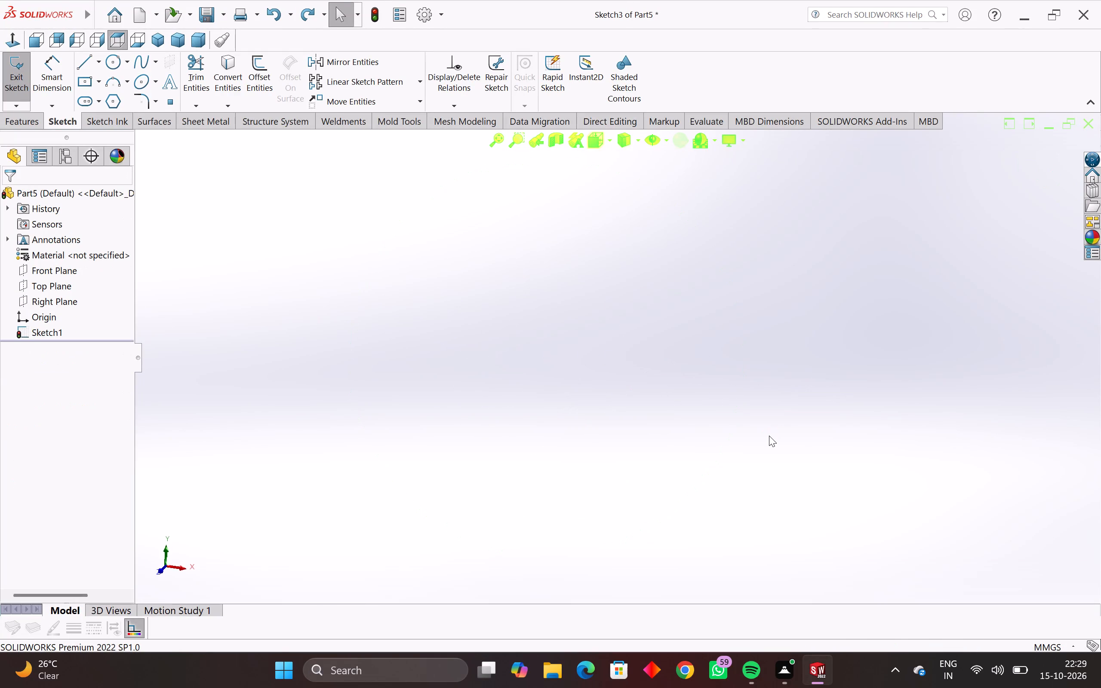
key("ctrl+z")
scroll(661, 438, "down", 4)
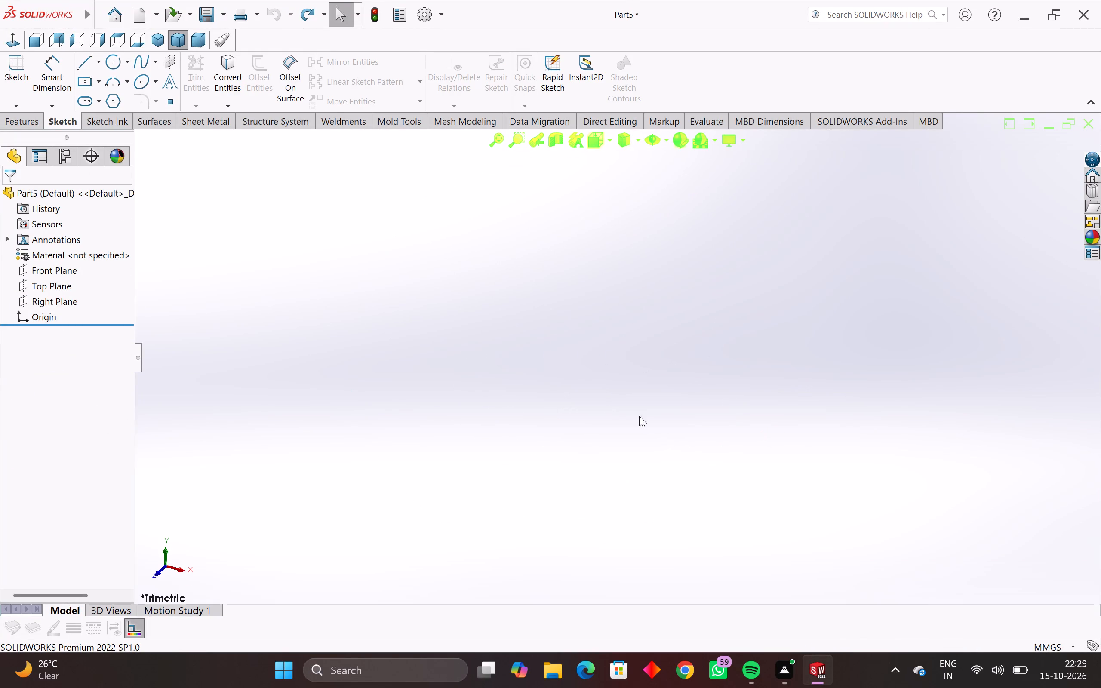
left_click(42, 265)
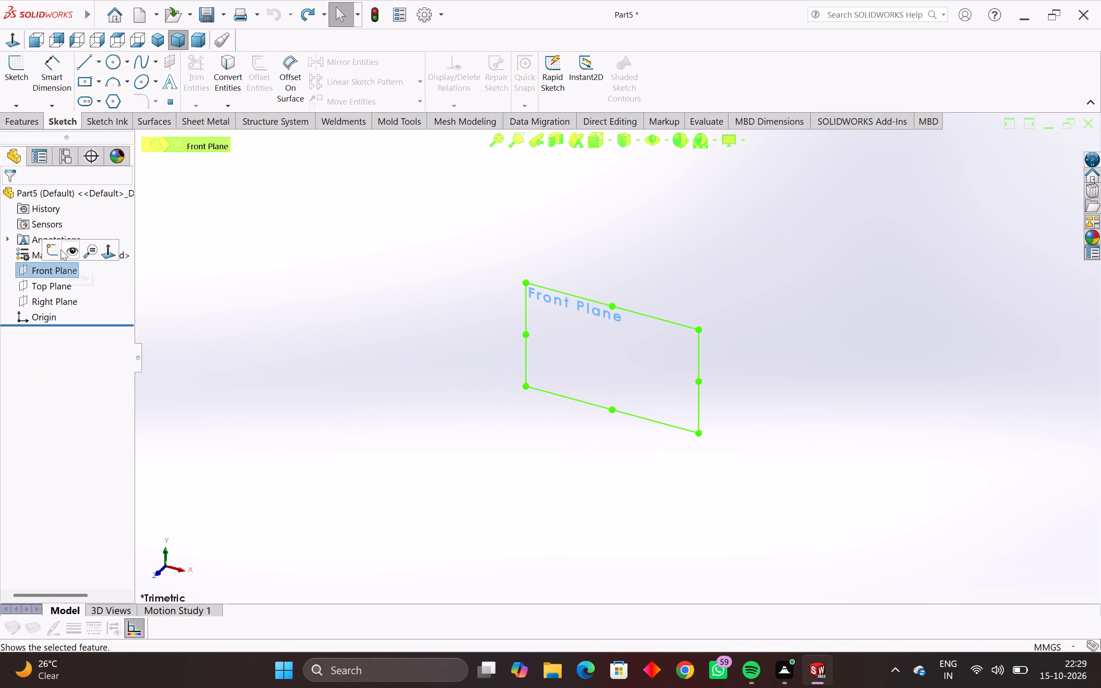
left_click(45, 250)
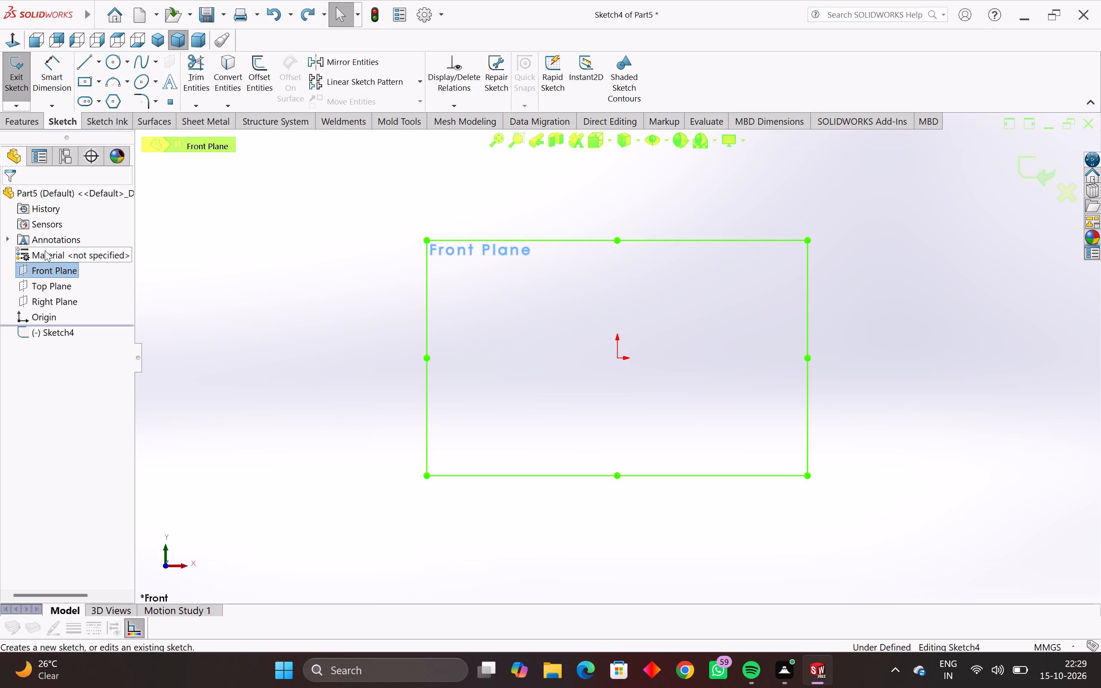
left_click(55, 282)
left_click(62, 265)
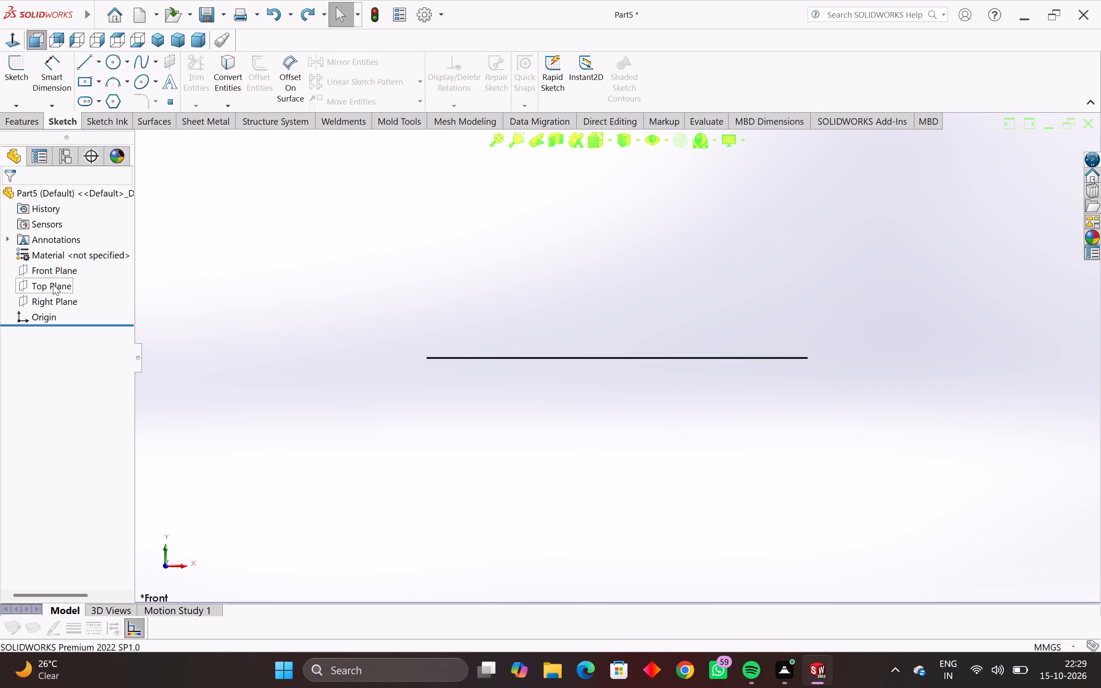
Start a new sketch on the Top Plane.
left_click(52, 284)
left_click(62, 270)
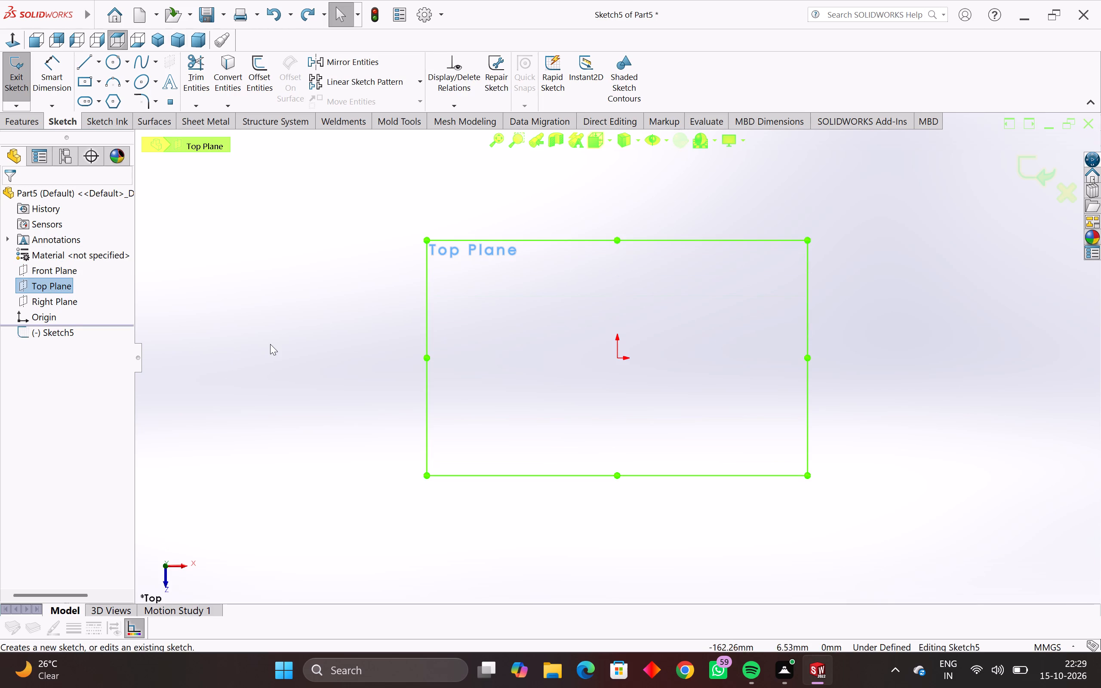
left_click(270, 344)
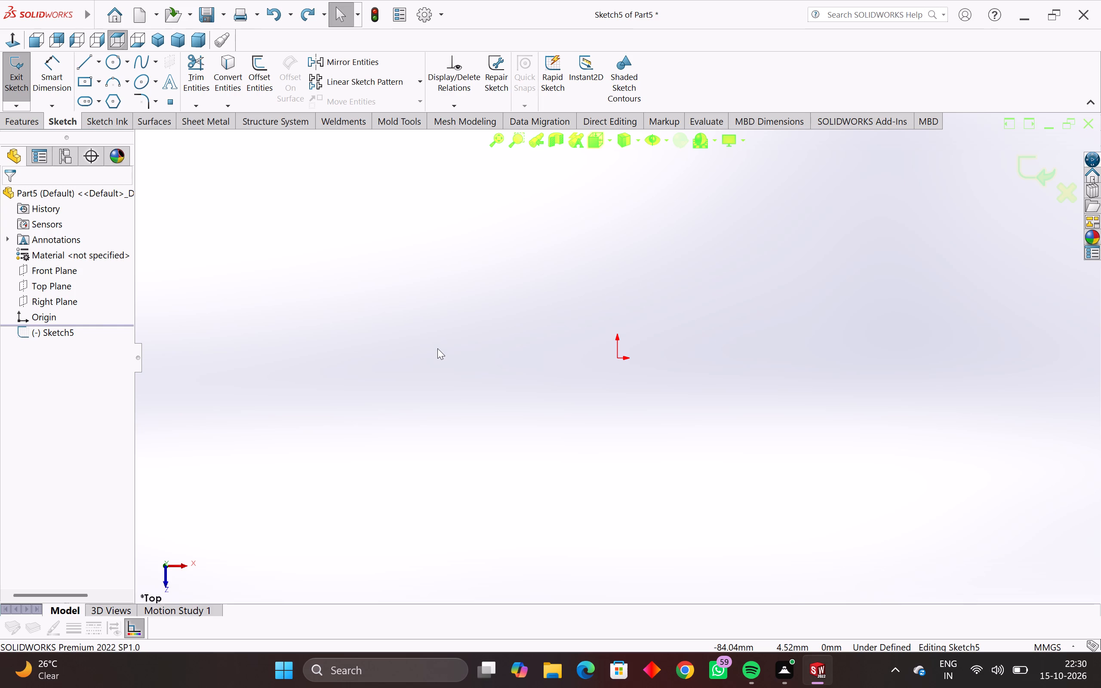
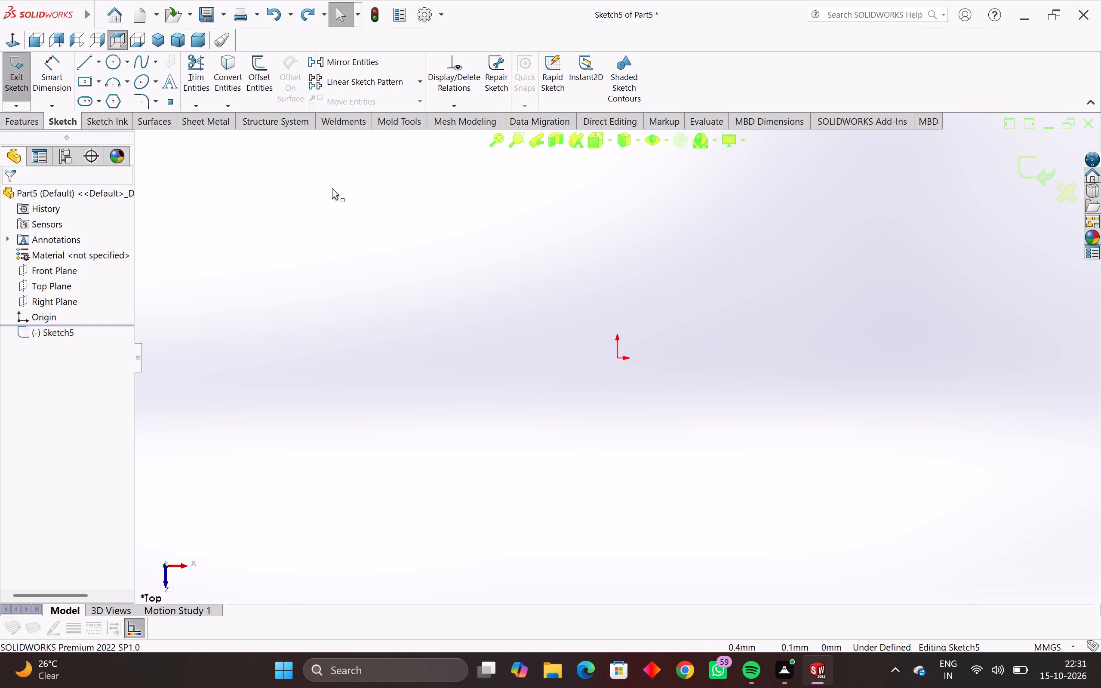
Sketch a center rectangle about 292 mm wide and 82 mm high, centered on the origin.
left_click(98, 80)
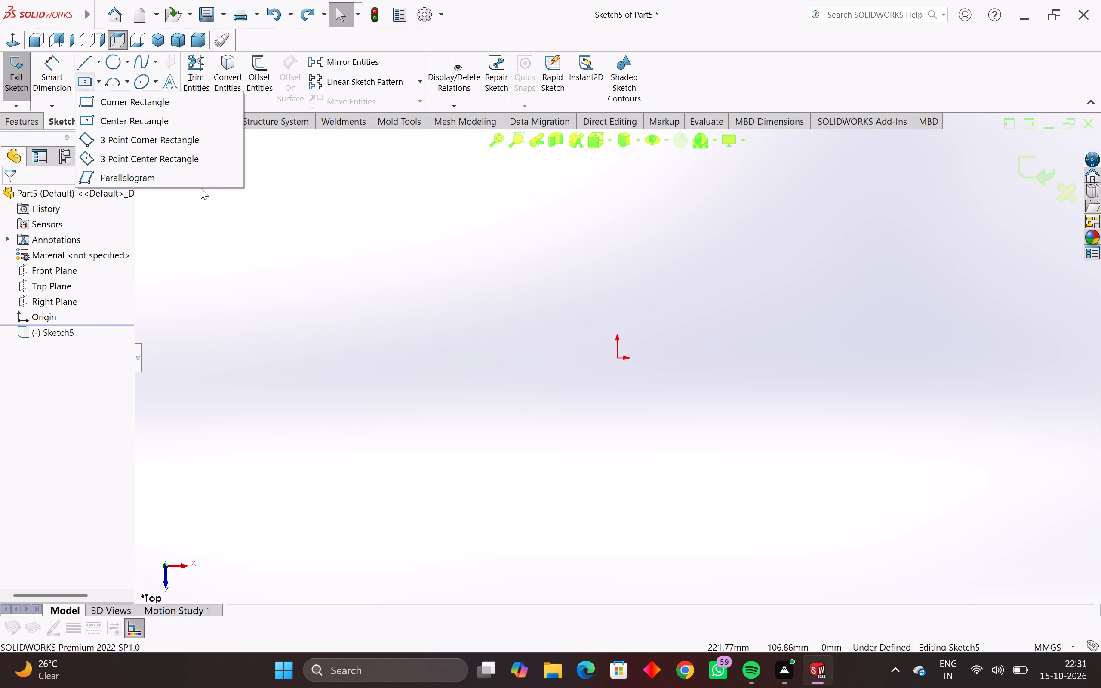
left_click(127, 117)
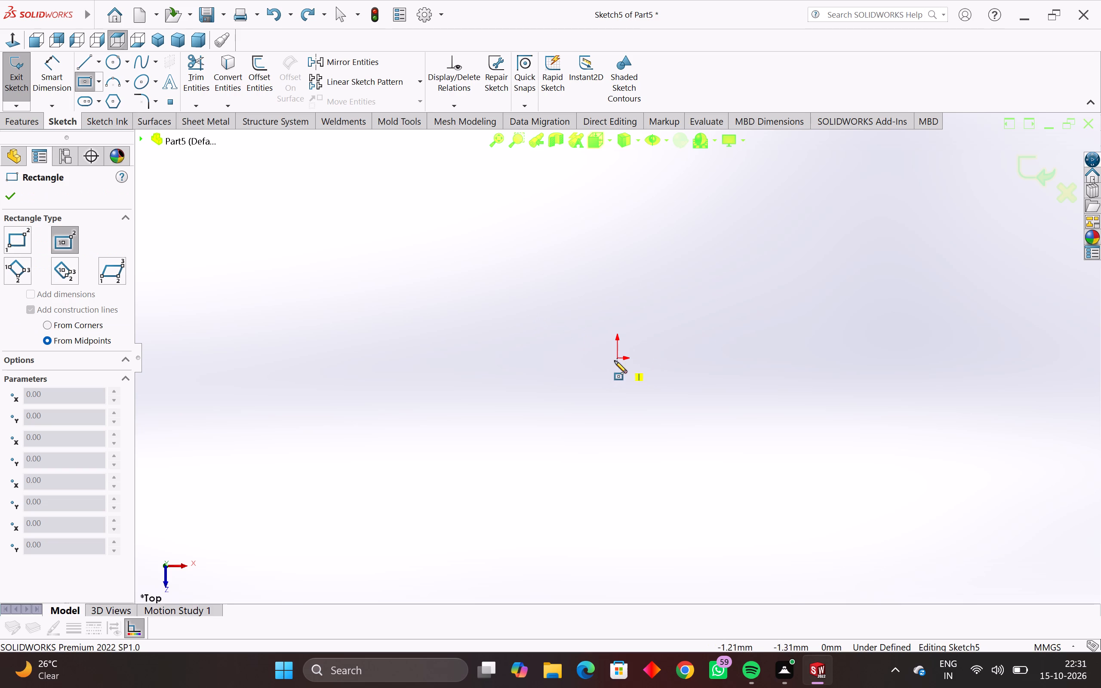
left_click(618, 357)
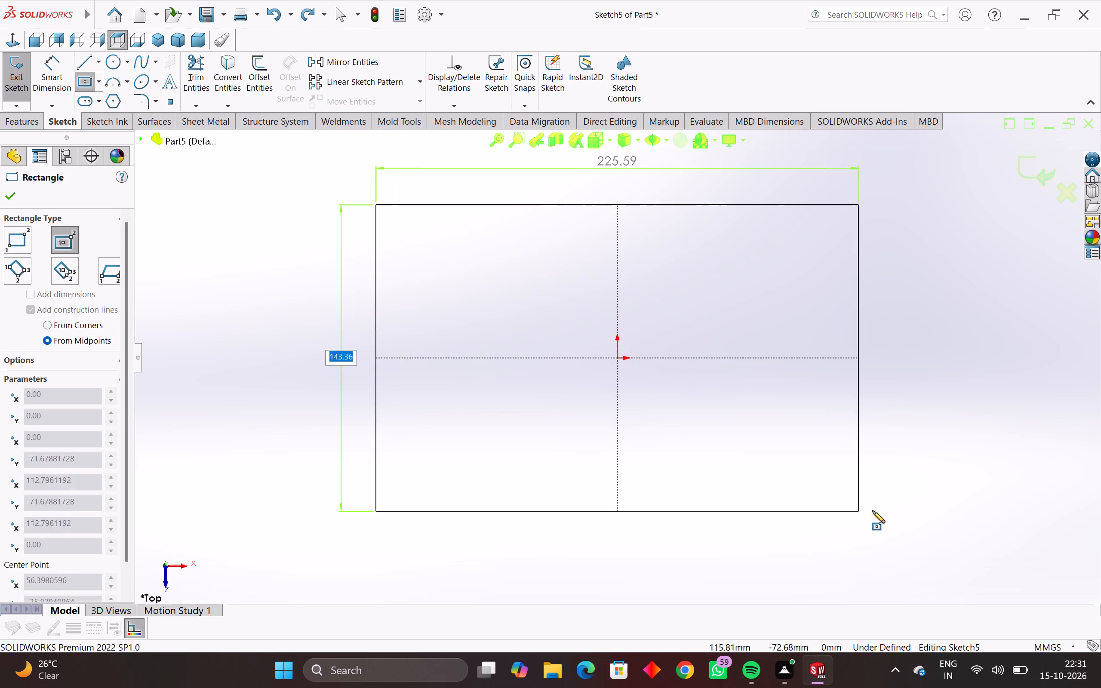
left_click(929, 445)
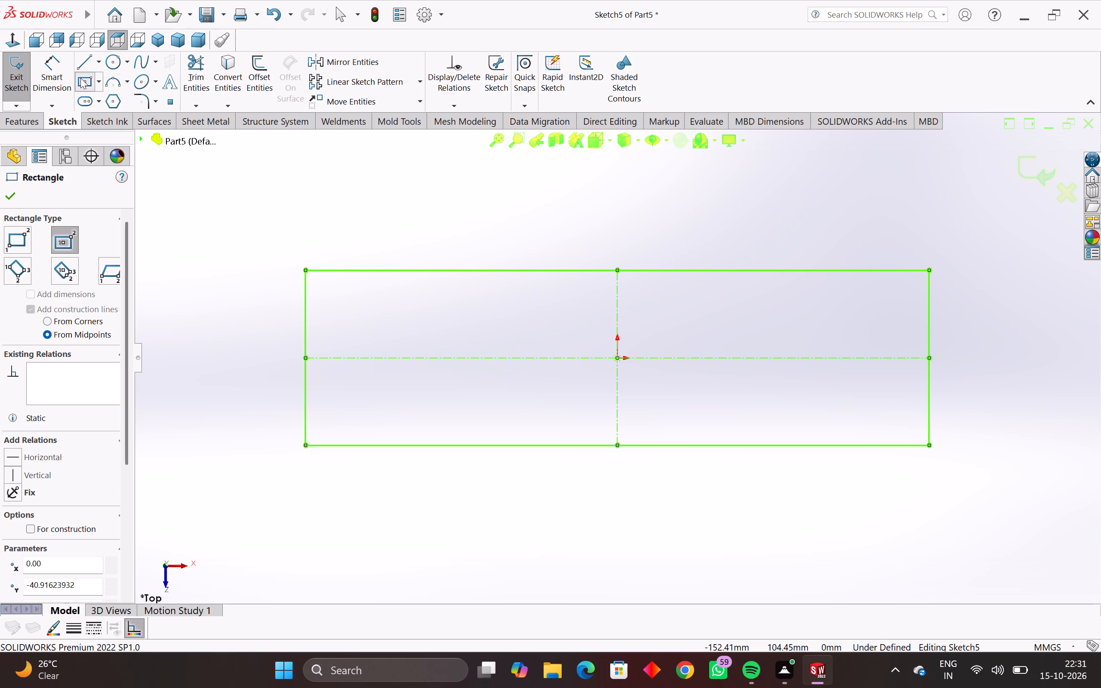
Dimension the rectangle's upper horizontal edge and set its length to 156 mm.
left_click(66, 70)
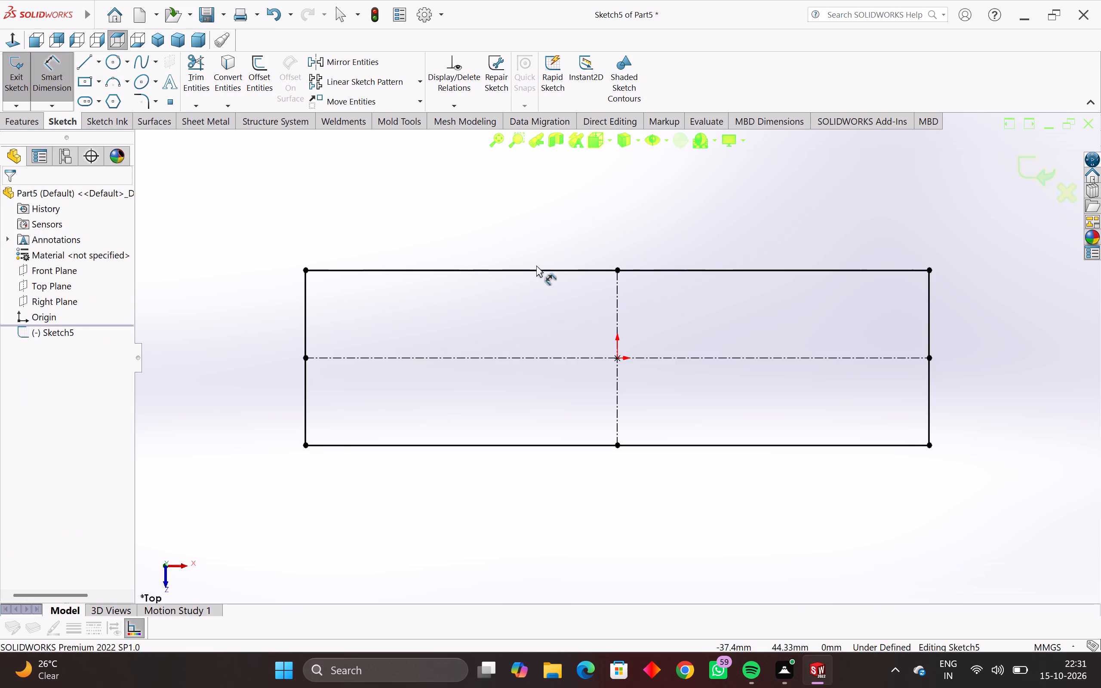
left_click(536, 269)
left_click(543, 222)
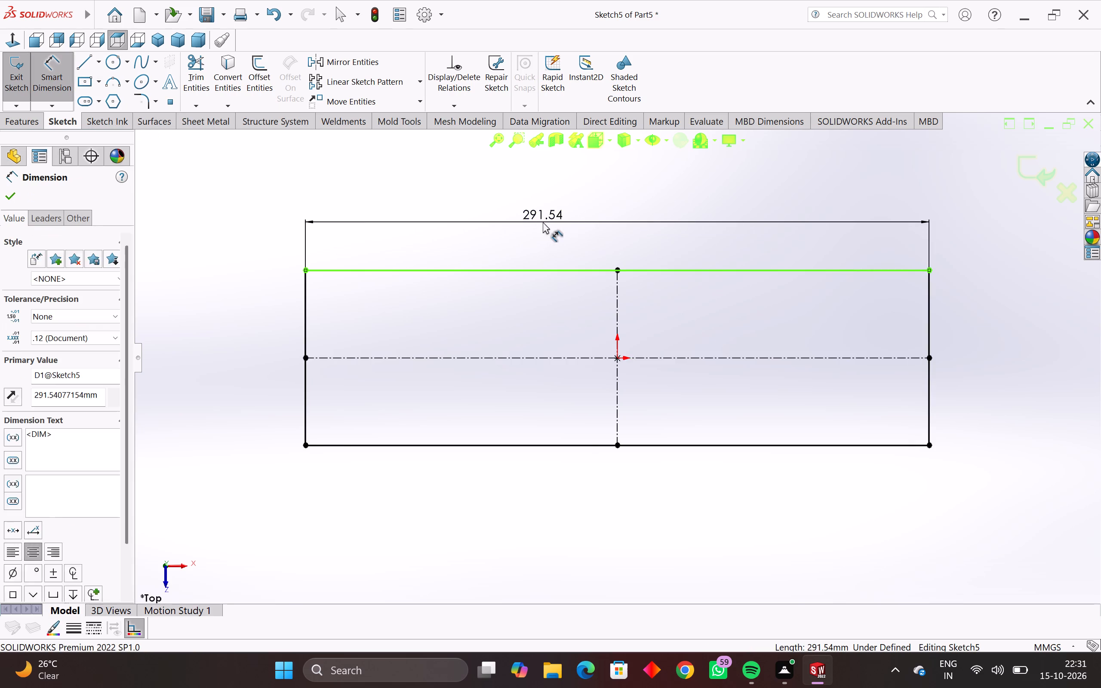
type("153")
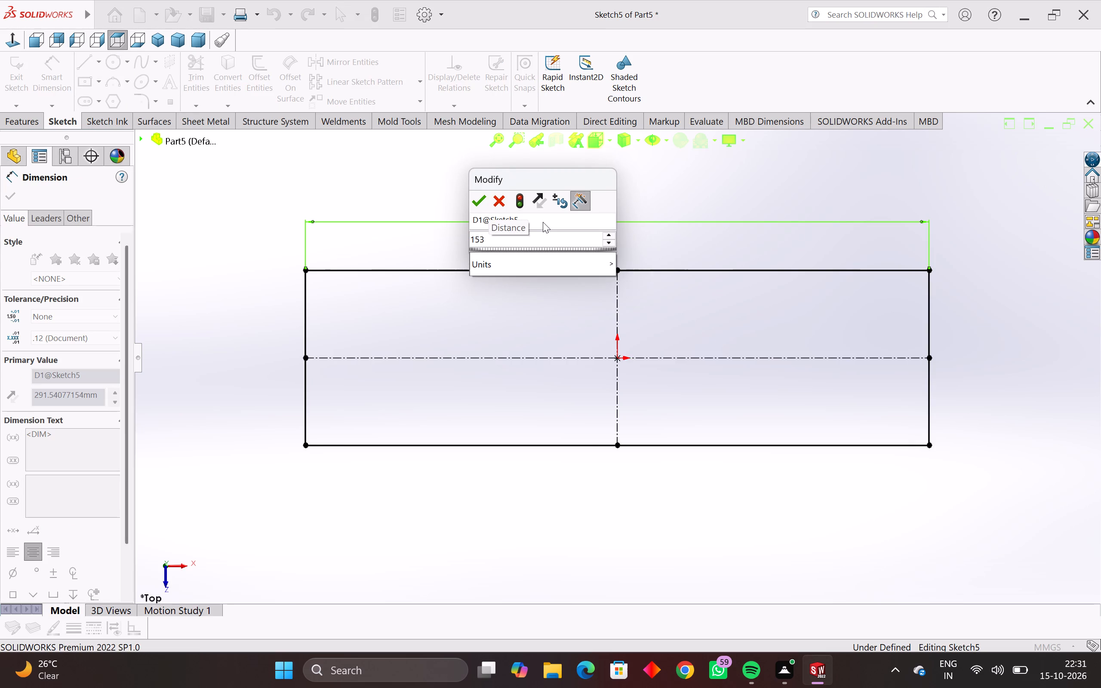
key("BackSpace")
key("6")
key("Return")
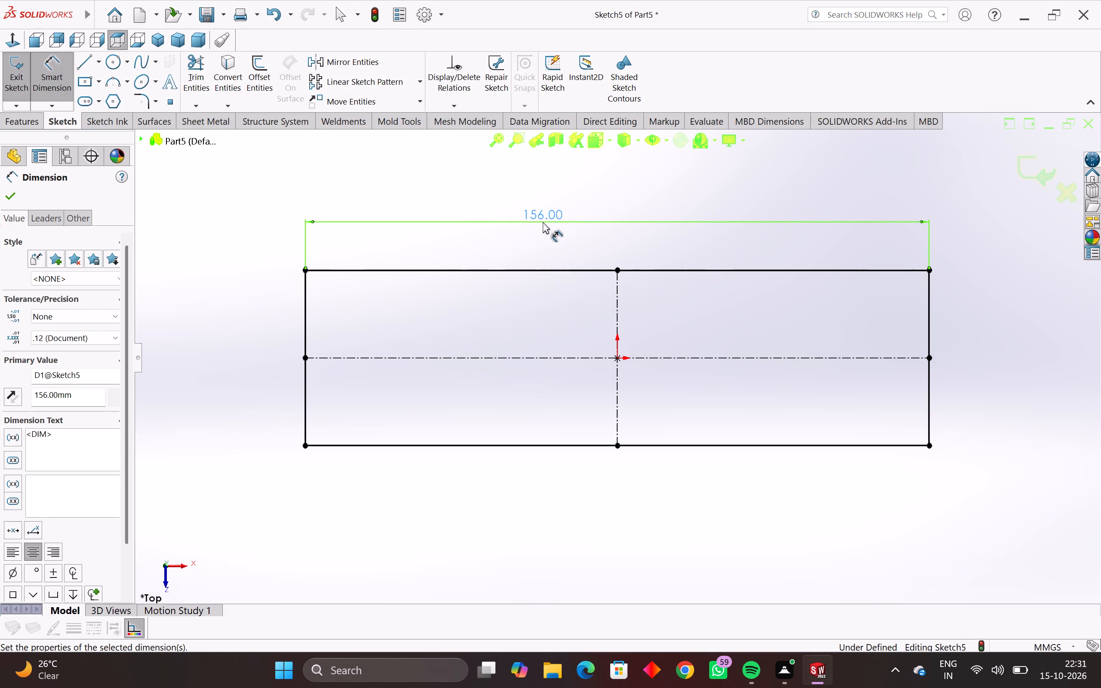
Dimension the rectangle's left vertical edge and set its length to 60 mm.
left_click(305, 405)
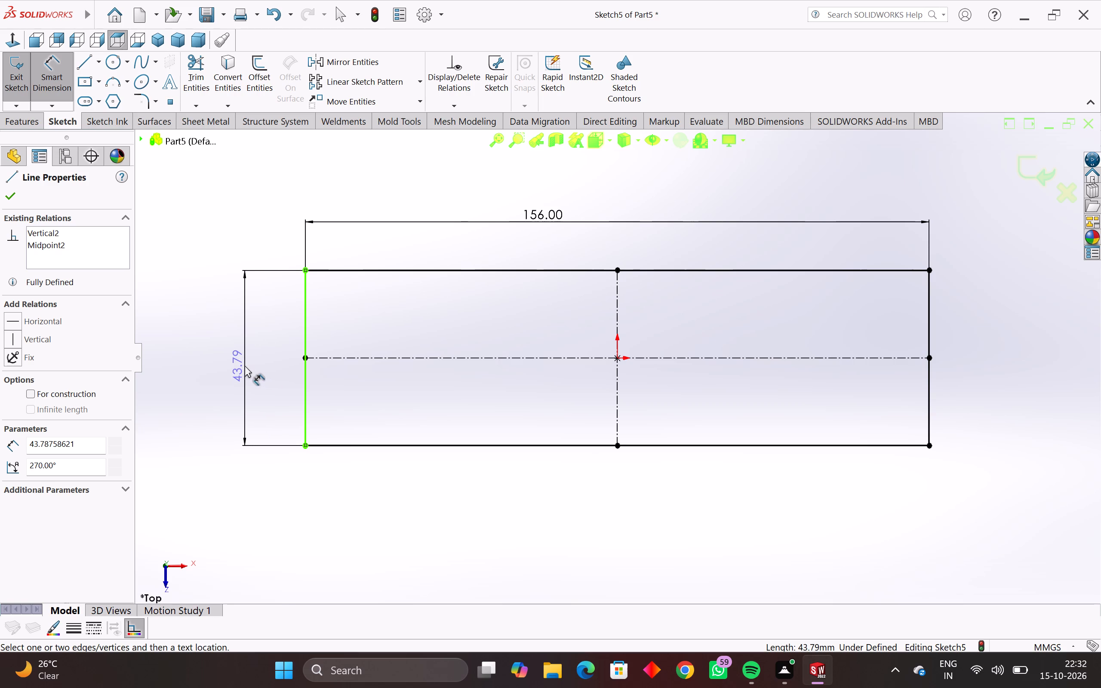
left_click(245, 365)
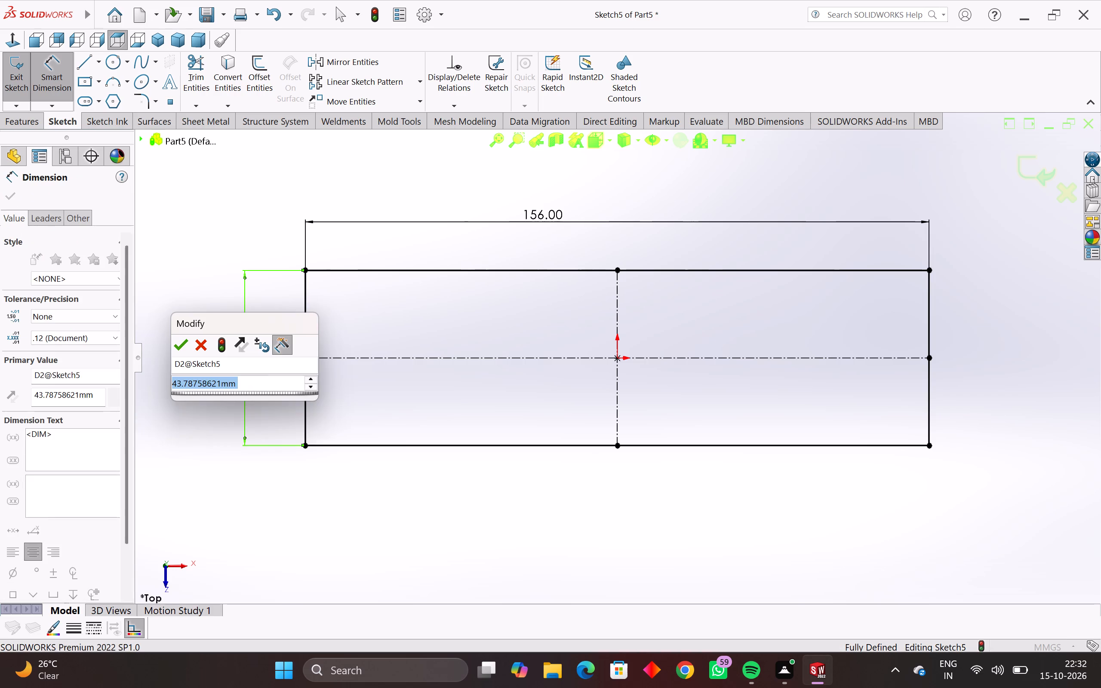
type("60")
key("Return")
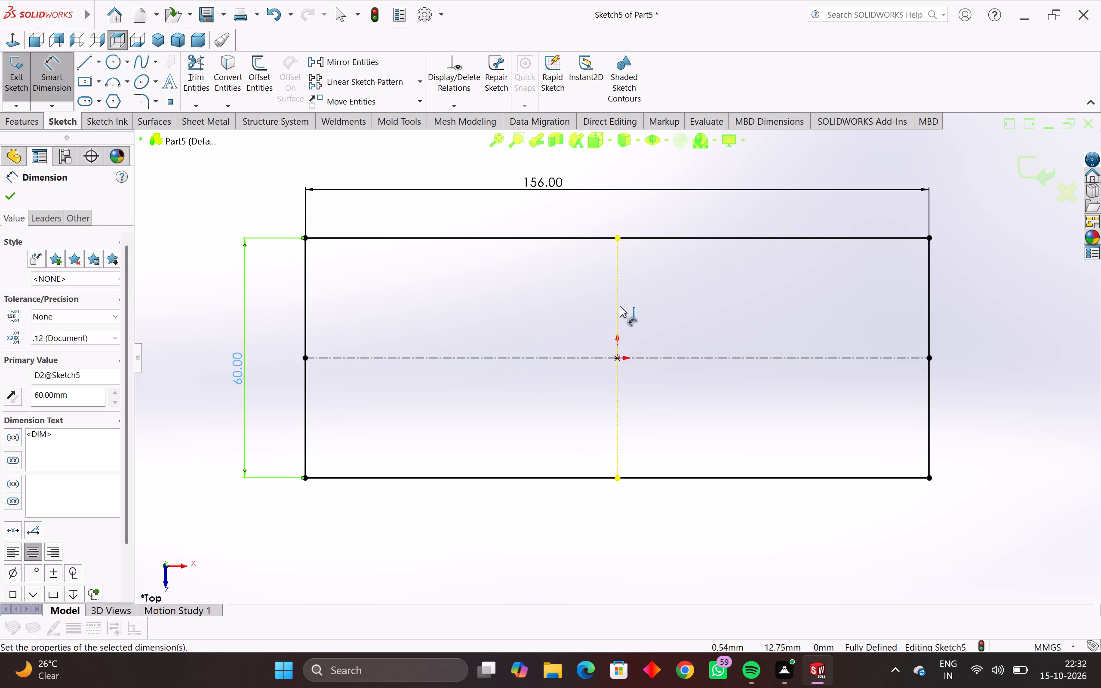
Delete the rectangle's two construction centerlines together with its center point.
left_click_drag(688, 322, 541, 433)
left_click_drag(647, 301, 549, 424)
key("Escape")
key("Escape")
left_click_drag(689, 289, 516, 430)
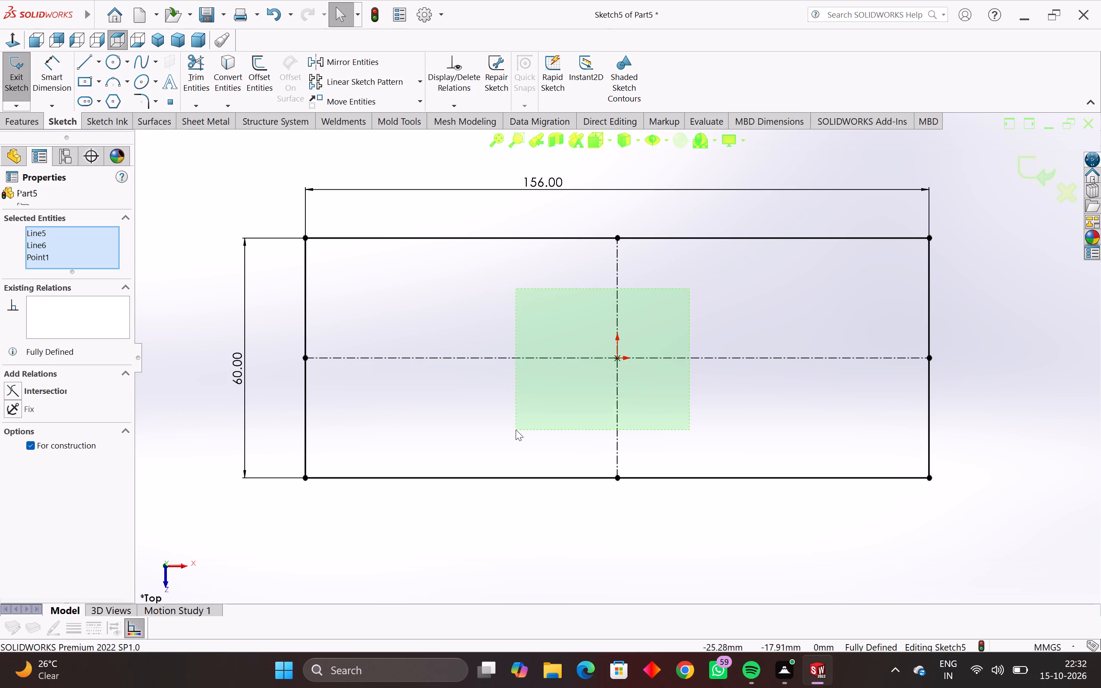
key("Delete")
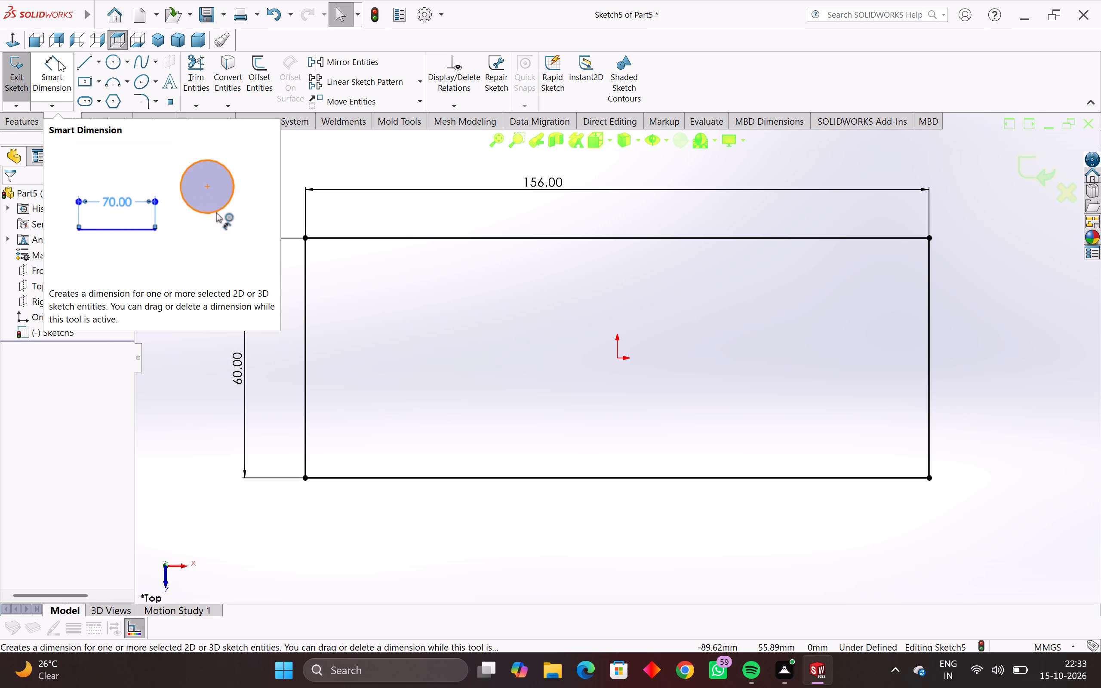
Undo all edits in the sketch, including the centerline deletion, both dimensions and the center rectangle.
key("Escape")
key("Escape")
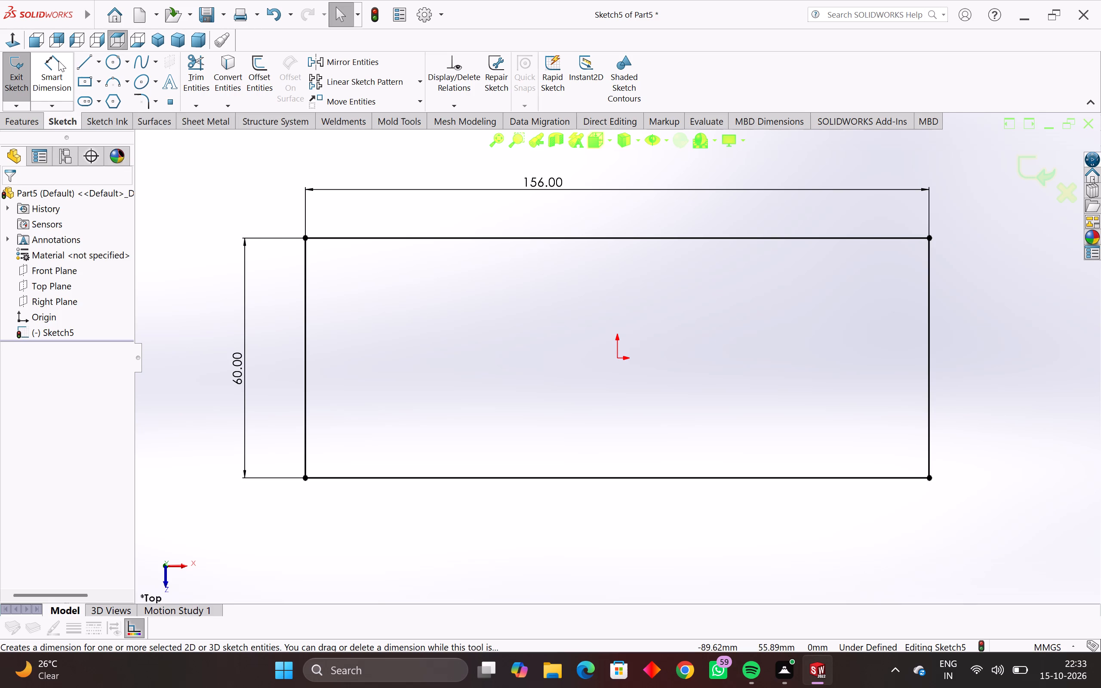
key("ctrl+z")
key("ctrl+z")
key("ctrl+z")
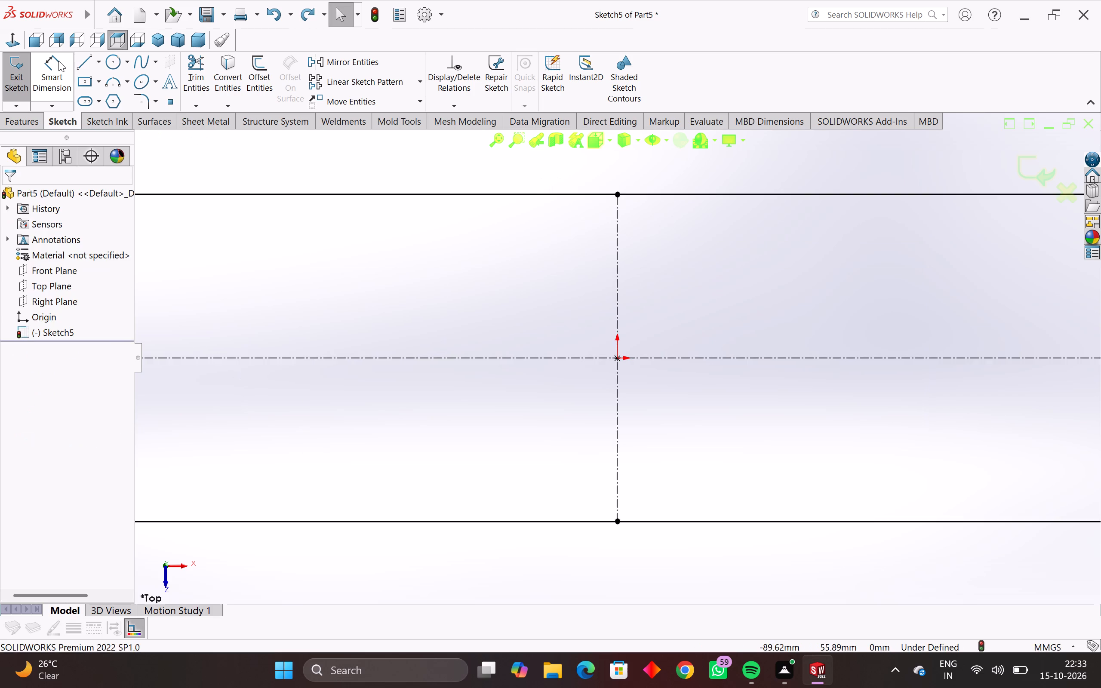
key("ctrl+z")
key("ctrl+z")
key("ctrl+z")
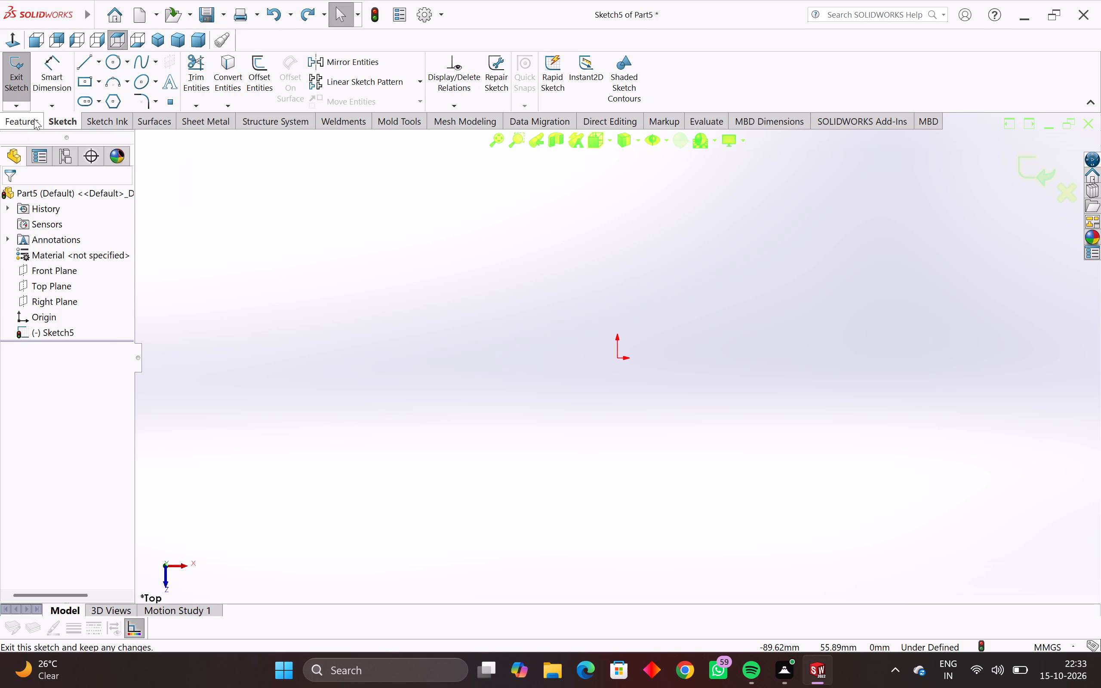
Sketch a corner rectangle from the origin, up and to the right, about 335 mm wide and 494 mm high.
left_click(87, 86)
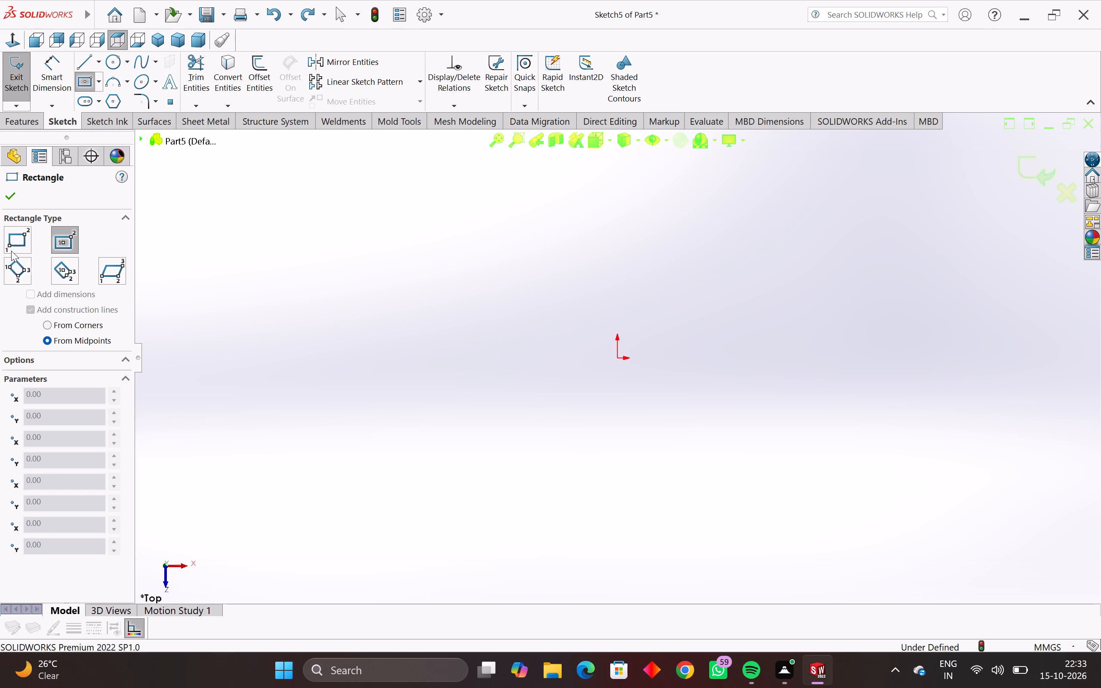
left_click(15, 243)
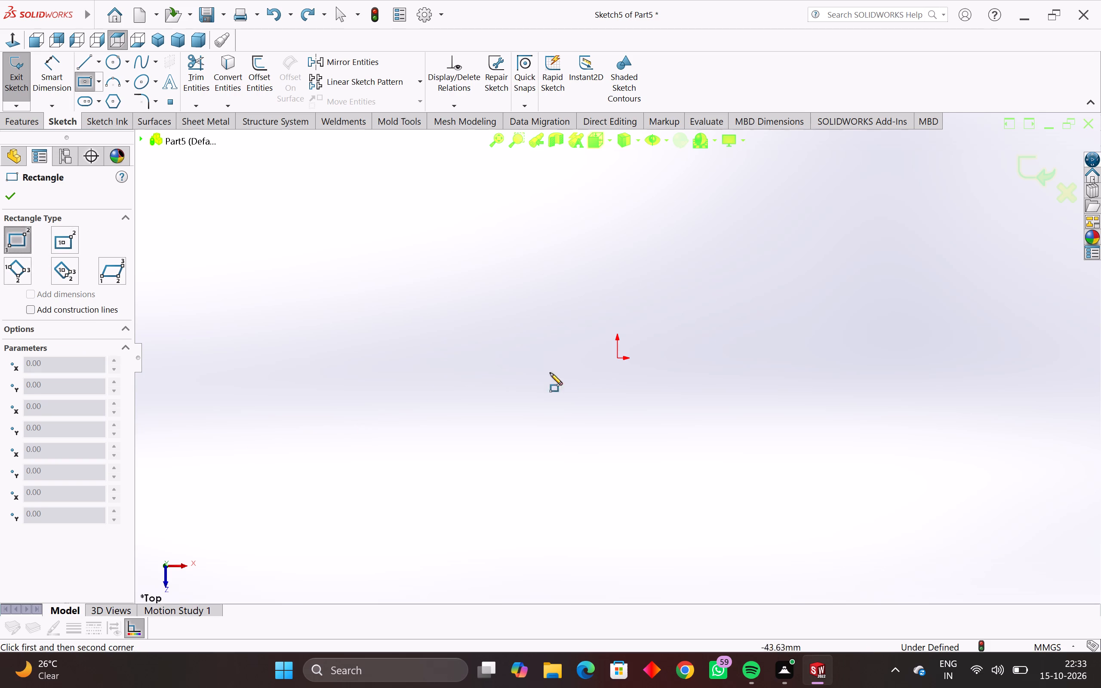
scroll(632, 350, "down", 7)
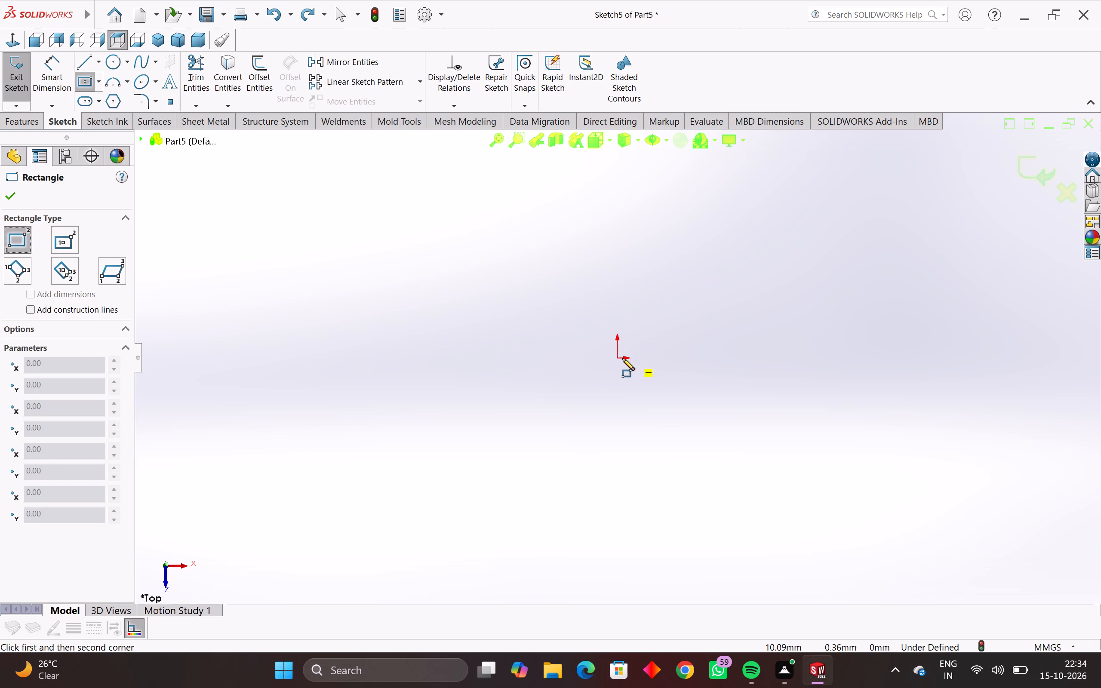
left_click(618, 359)
scroll(661, 267, "down", 8)
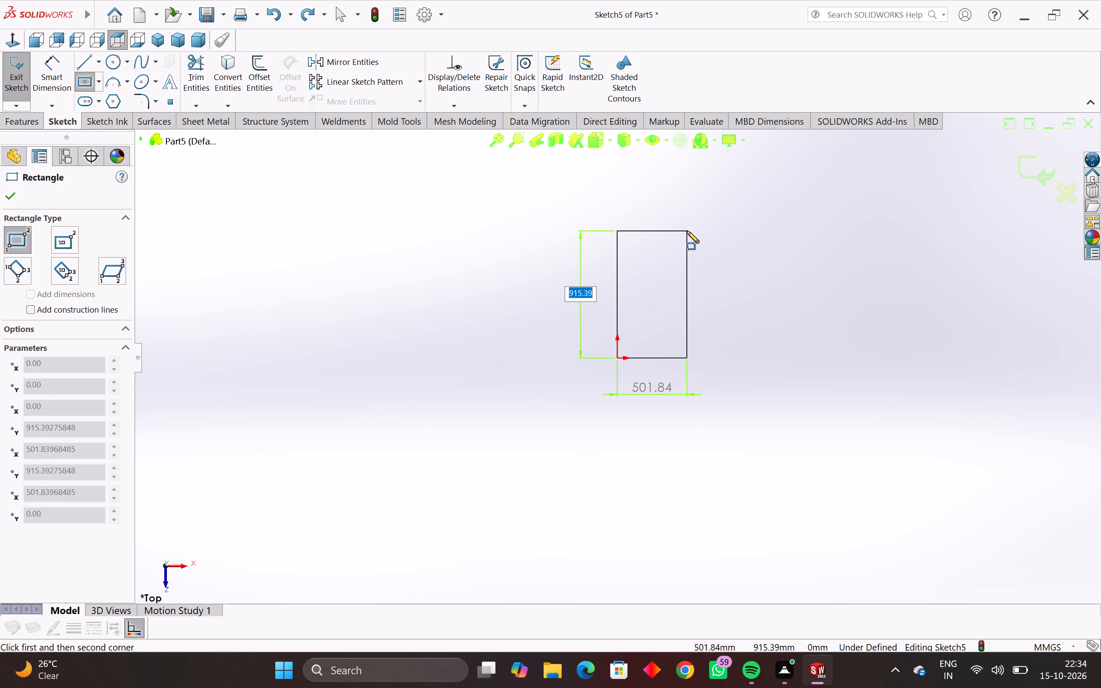
left_click(664, 289)
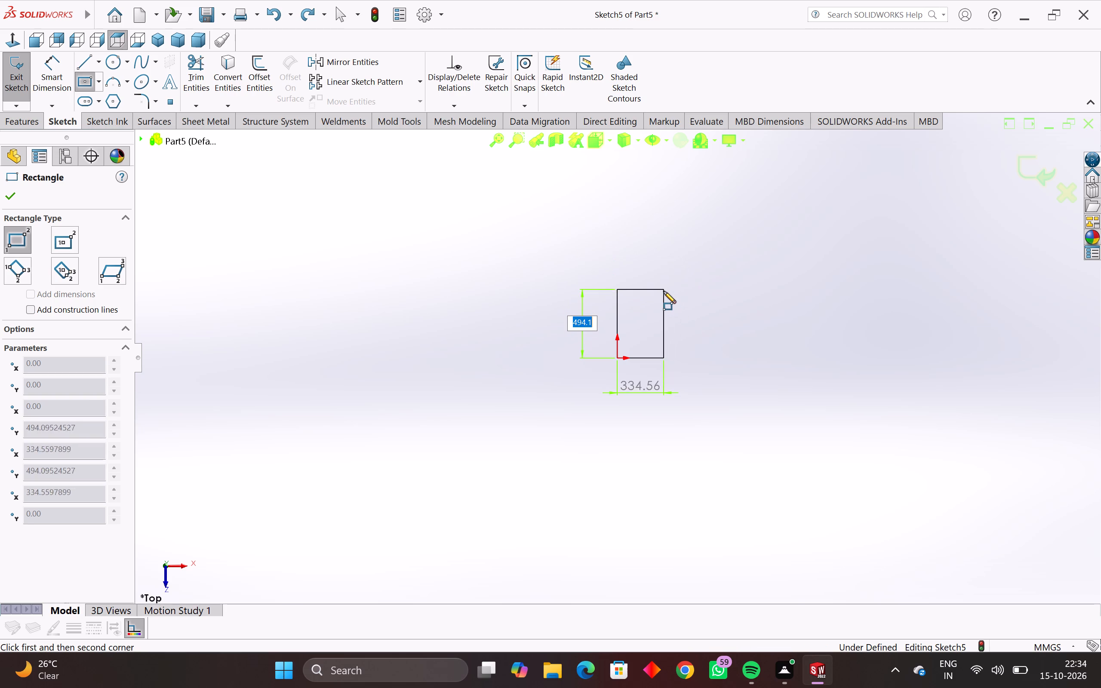
Dimension the rectangle's right vertical edge and set its length to 156 mm.
scroll(646, 315, "up", 4)
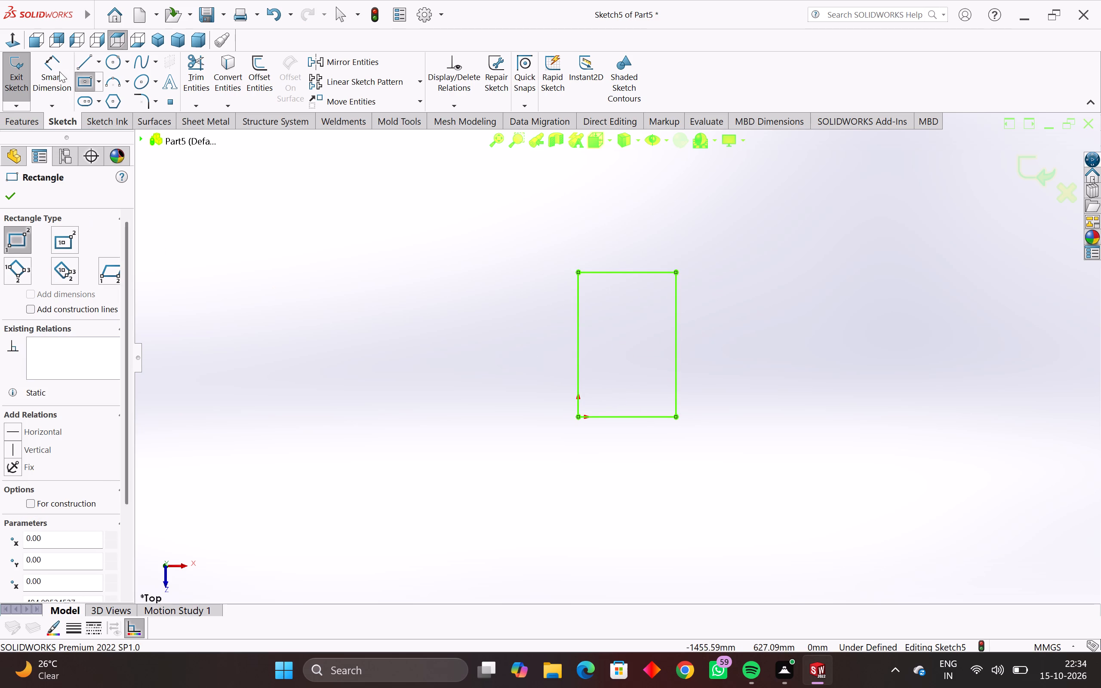
left_click(58, 71)
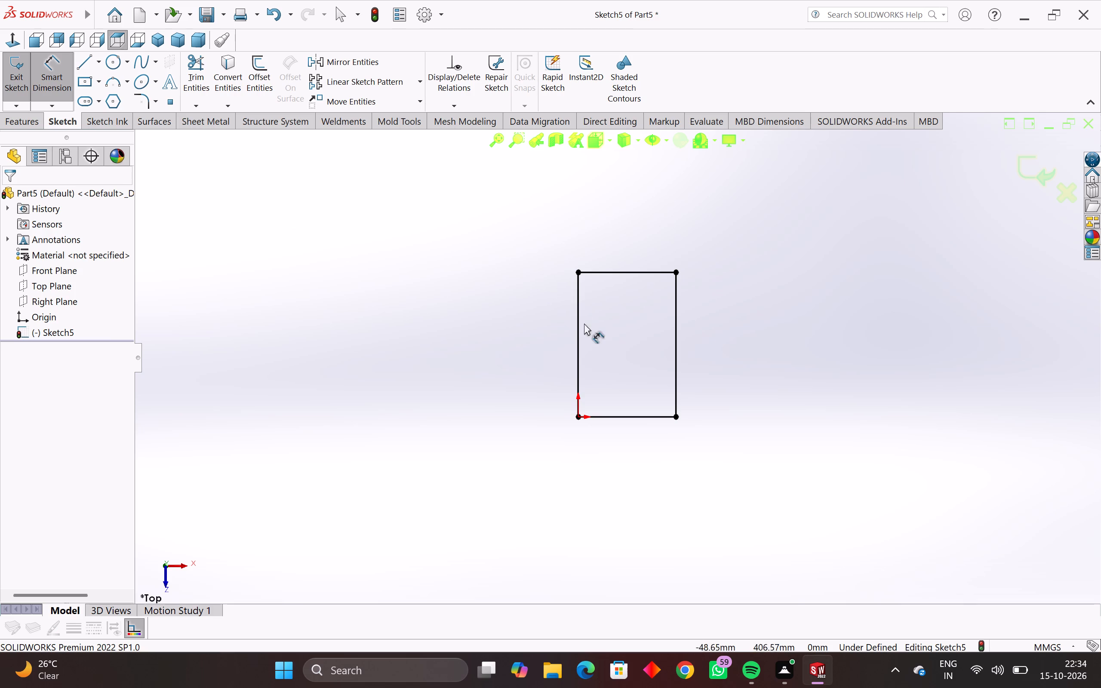
middle_click_drag(584, 363, 604, 386)
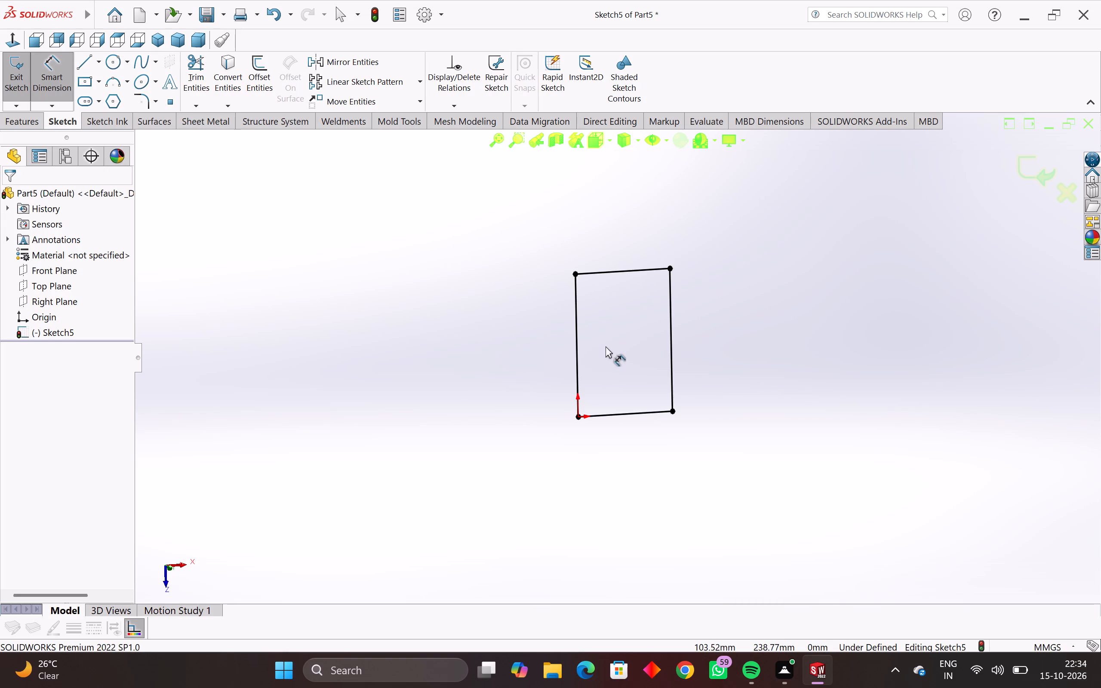
left_click(671, 335)
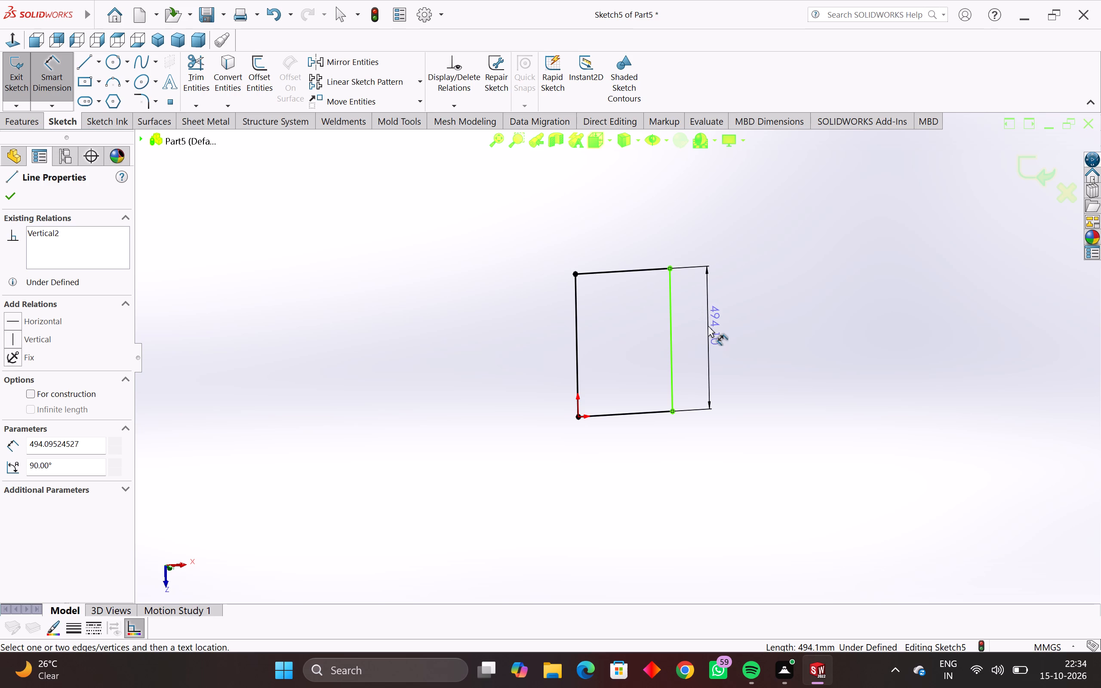
left_click(708, 326)
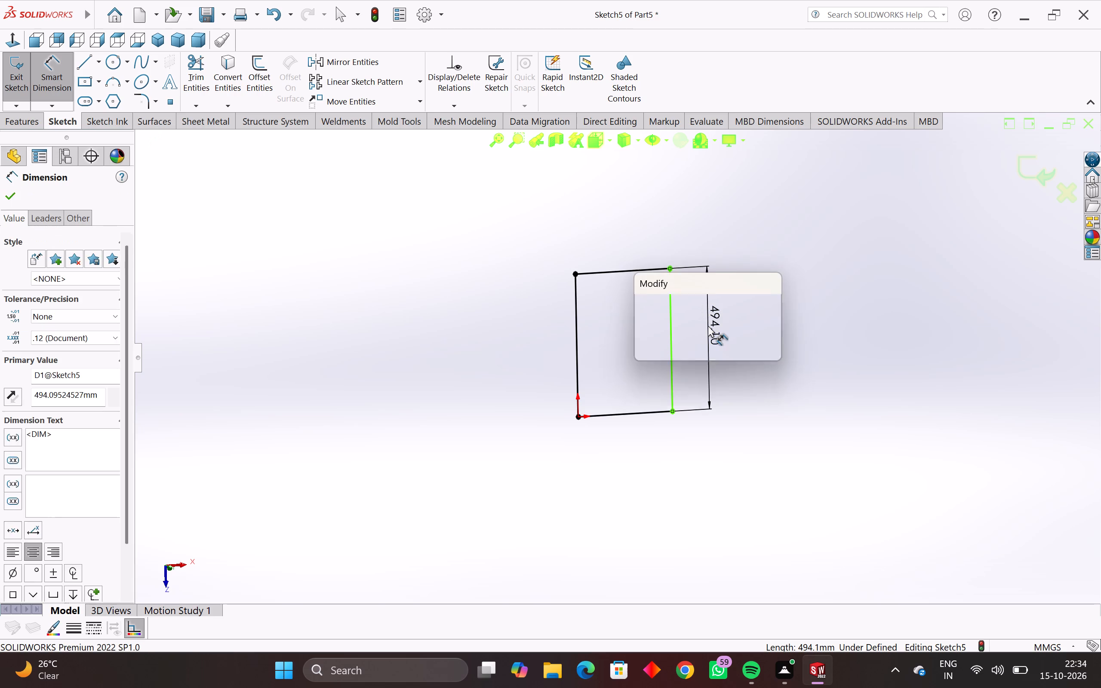
type("156")
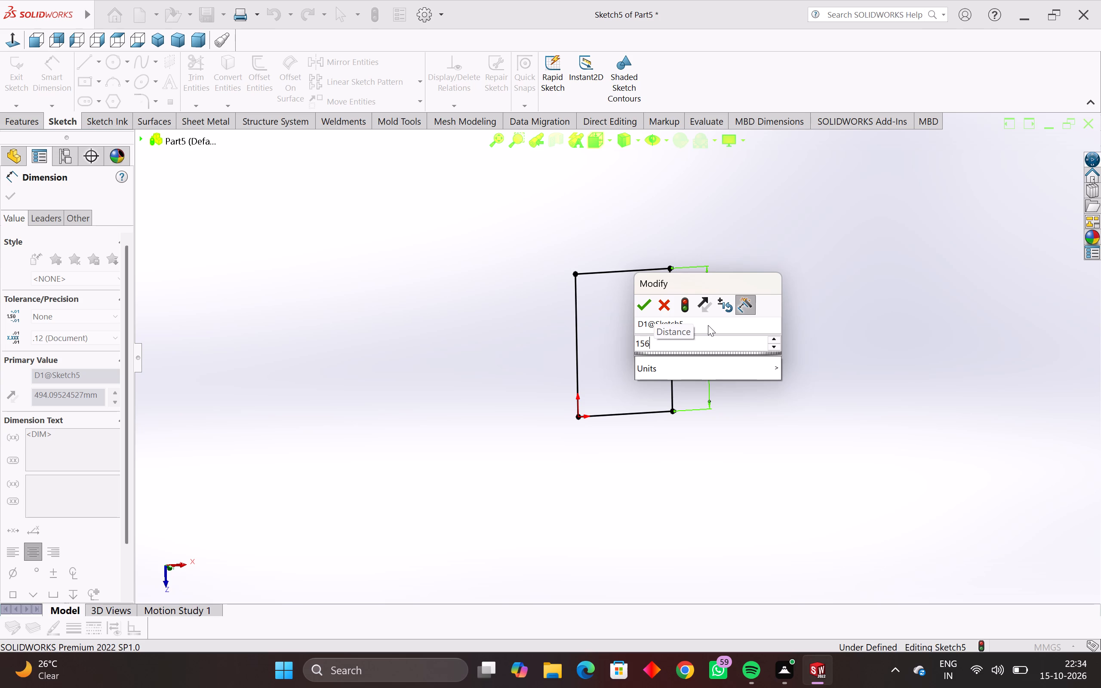
key("Return")
Dimension the rectangle's upper horizontal edge and set its length to 70 mm.
scroll(634, 310, "up", 3)
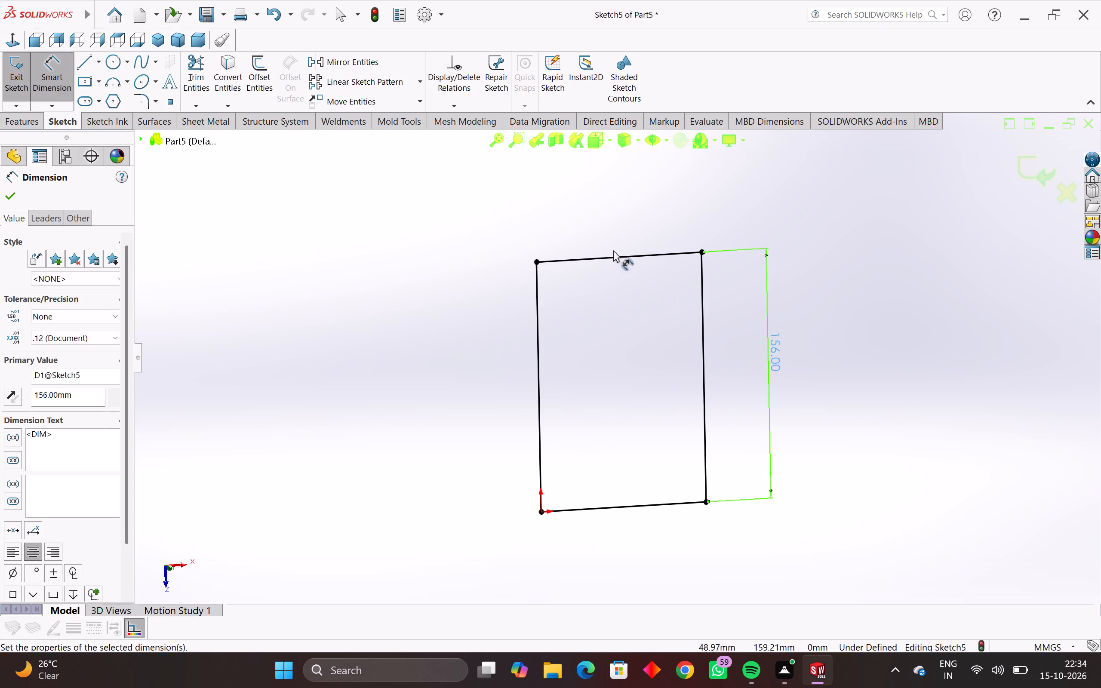
left_click(623, 257)
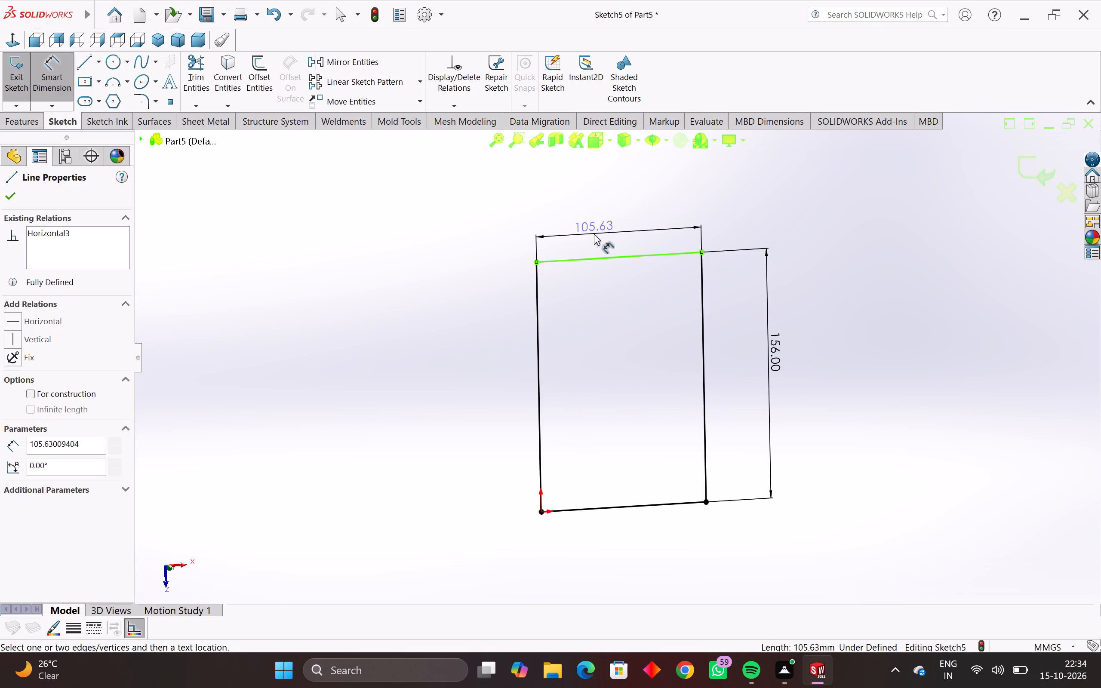
type("75")
key("Return")
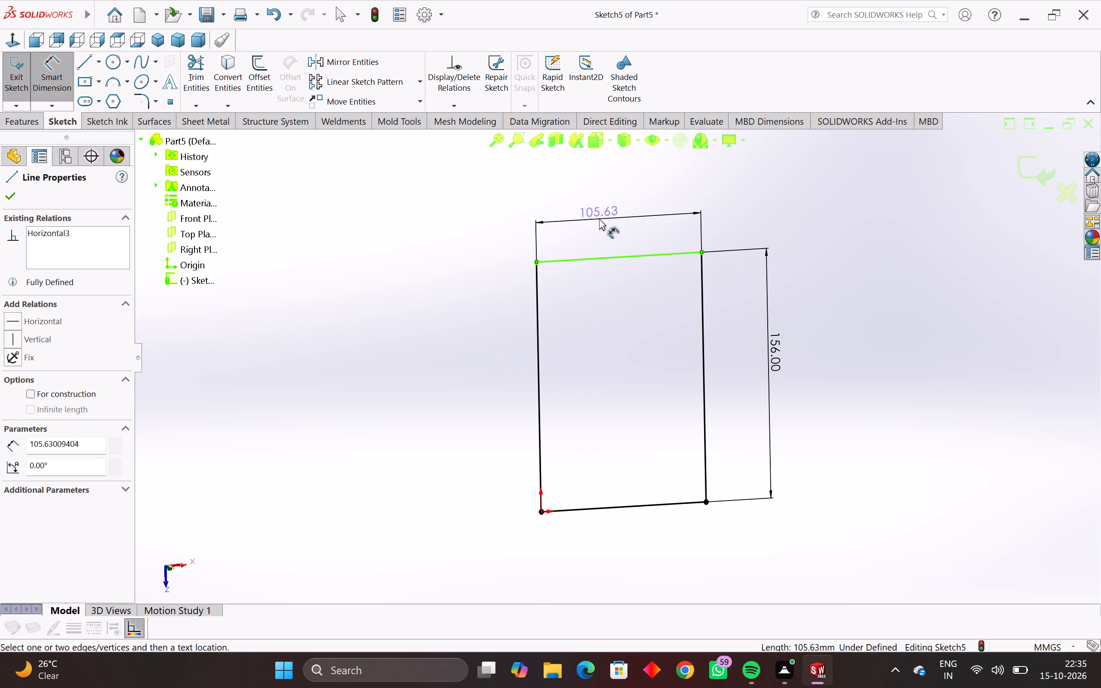
left_click(599, 218)
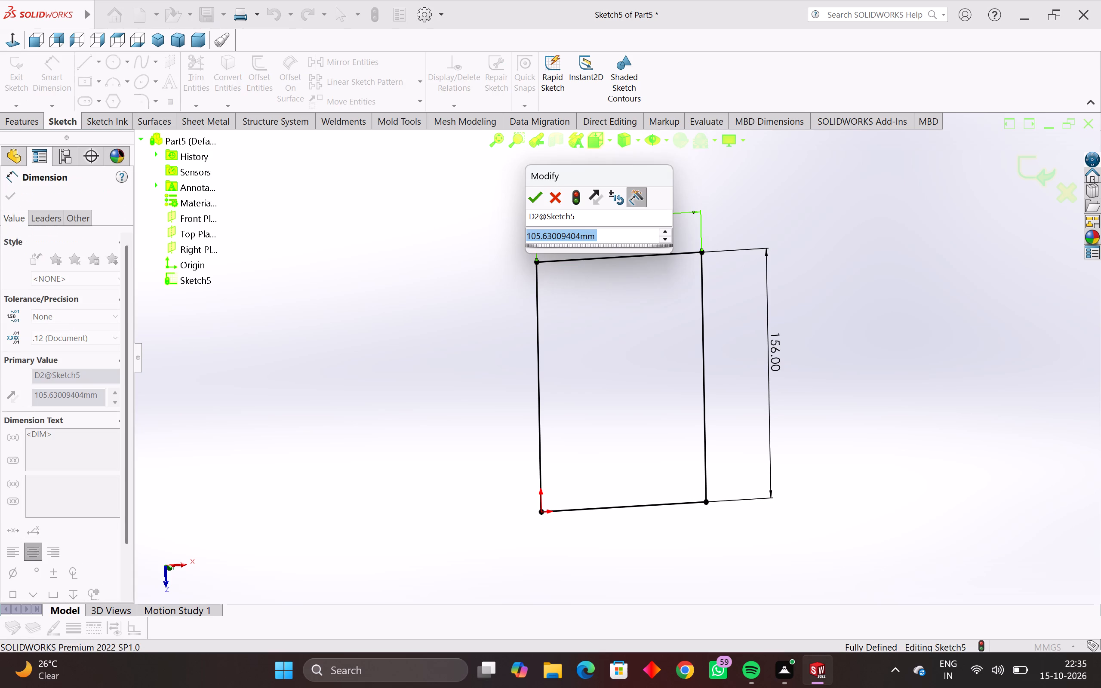
key("7")
key("0")
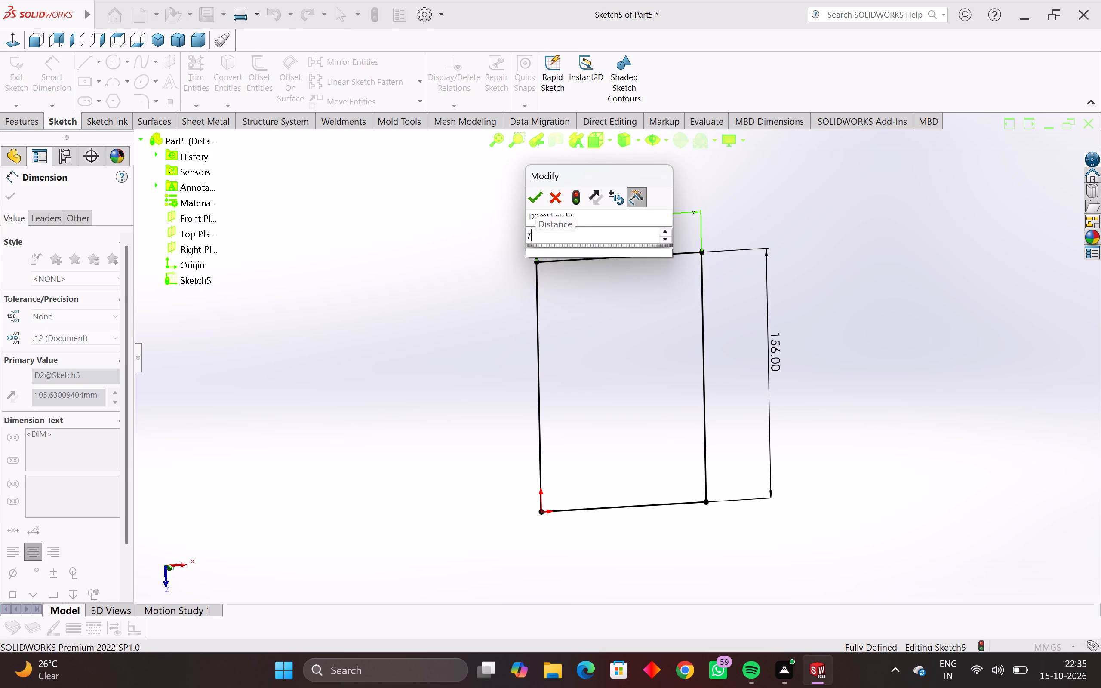
key("Return")
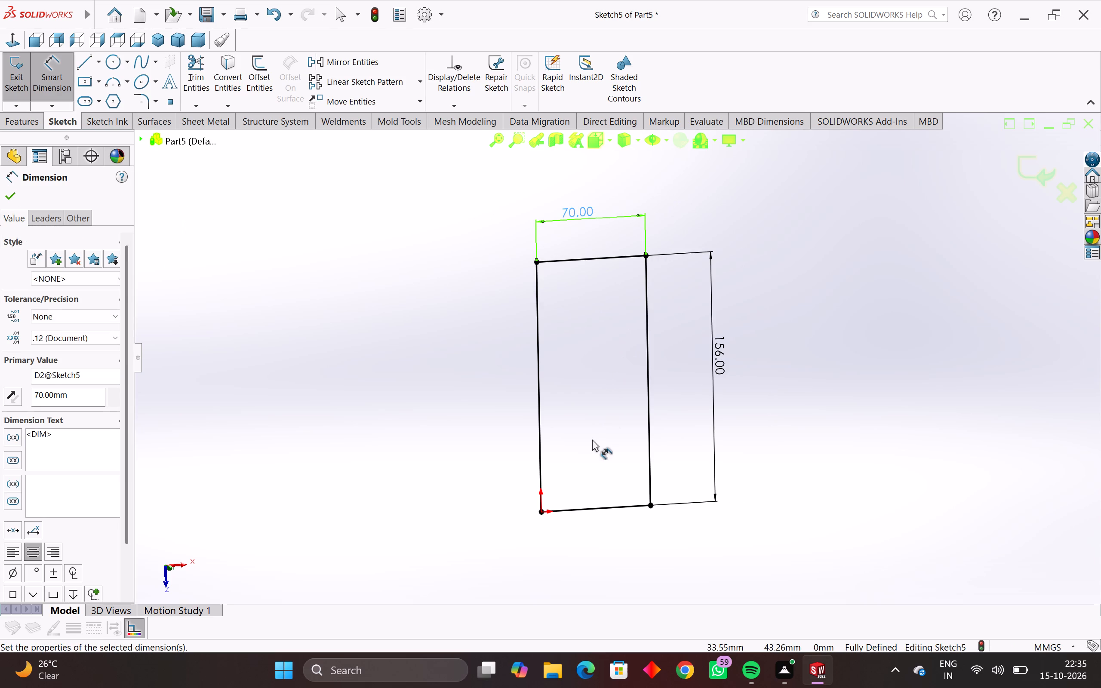
Change the rectangle's vertical length dimension to 160 mm.
scroll(592, 439, "up", 2)
scroll(592, 439, "down", 3)
left_click(789, 335)
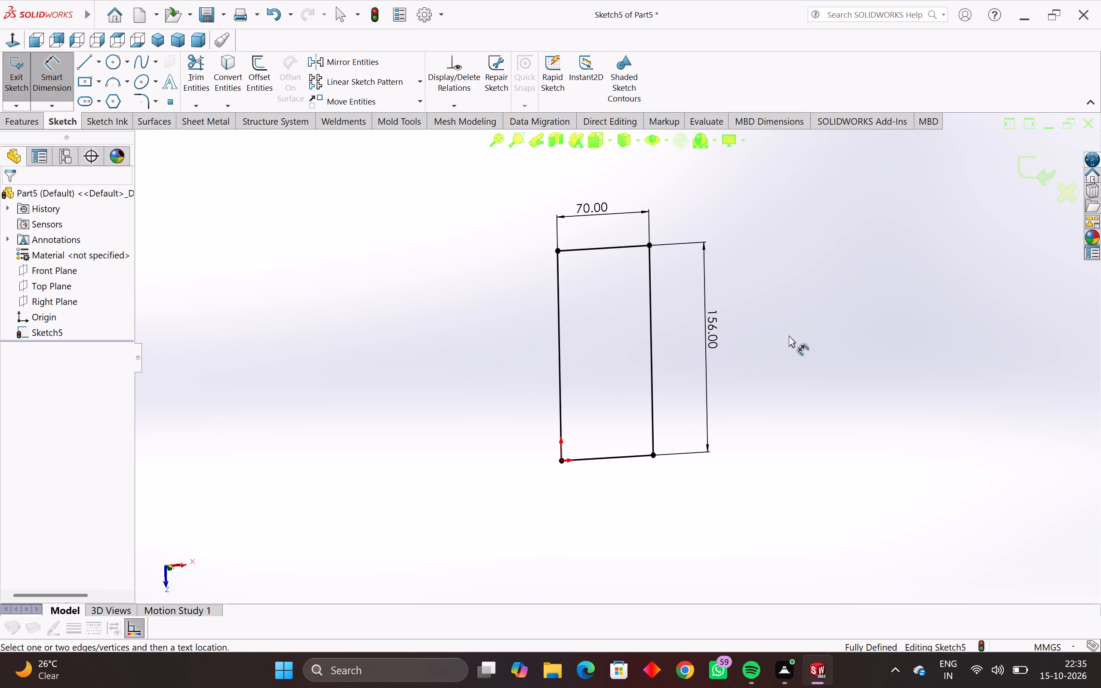
key("Escape")
key("Escape")
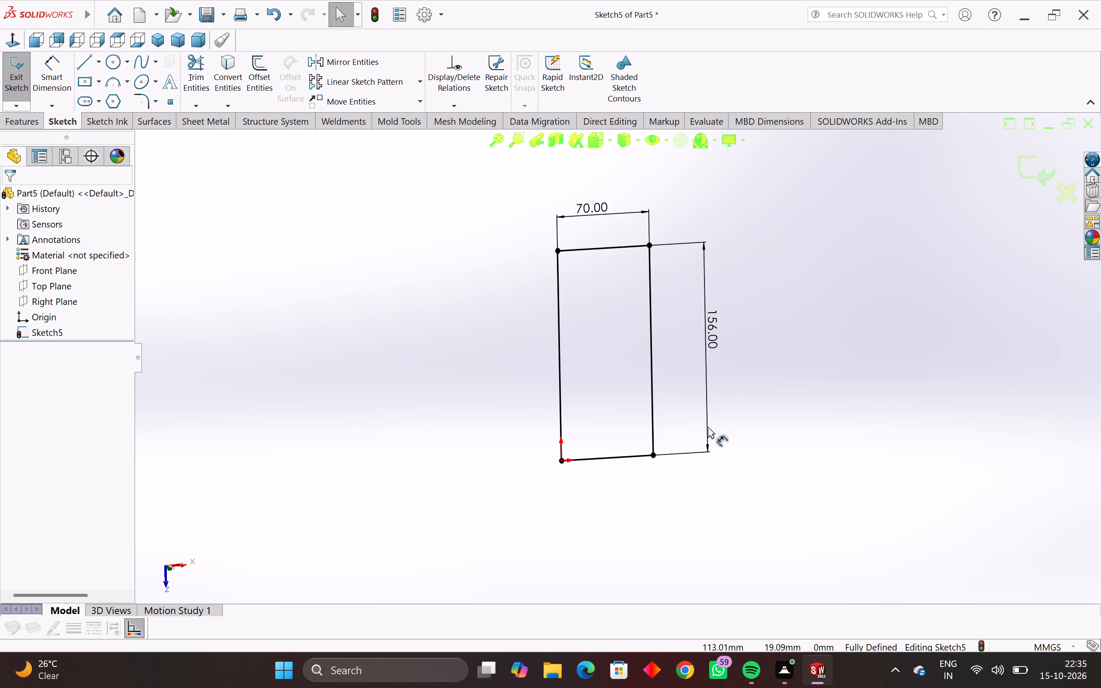
double_click(708, 322)
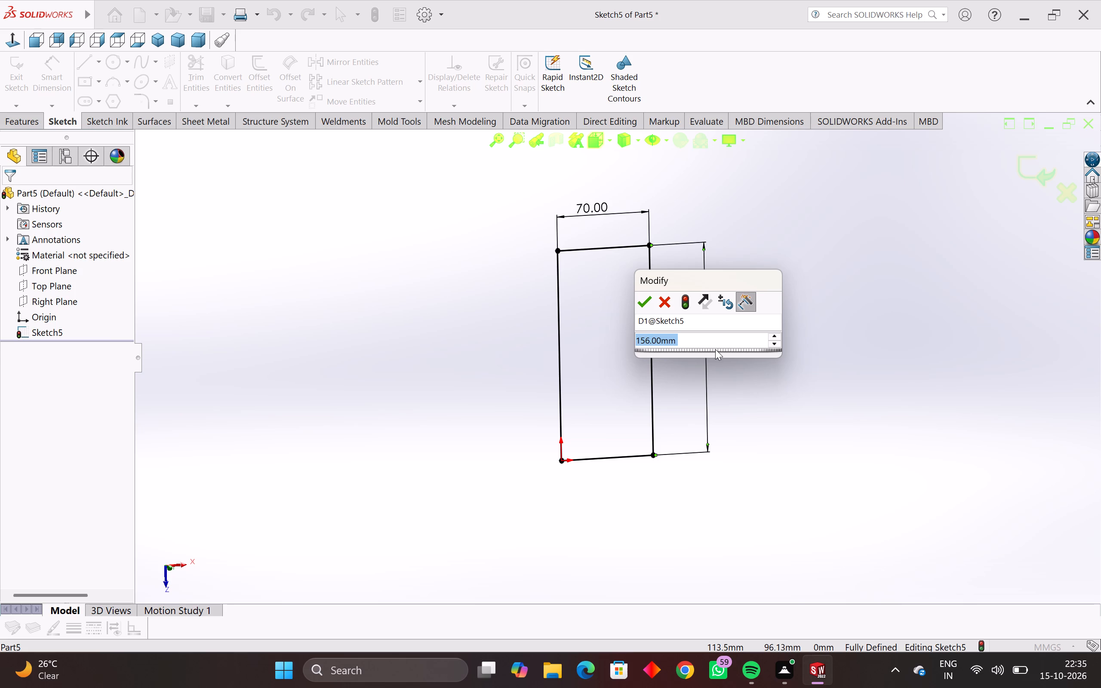
type("160")
key("Return")
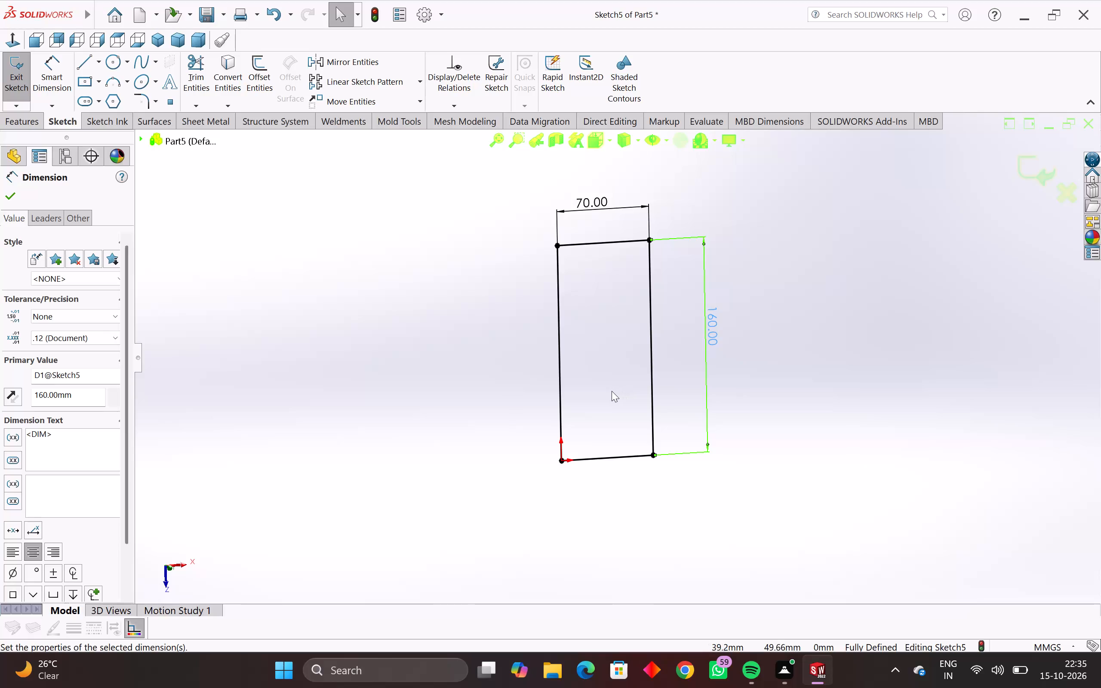
Extrude the rectangle as a blind boss with a depth of 150 mm.
left_click(23, 118)
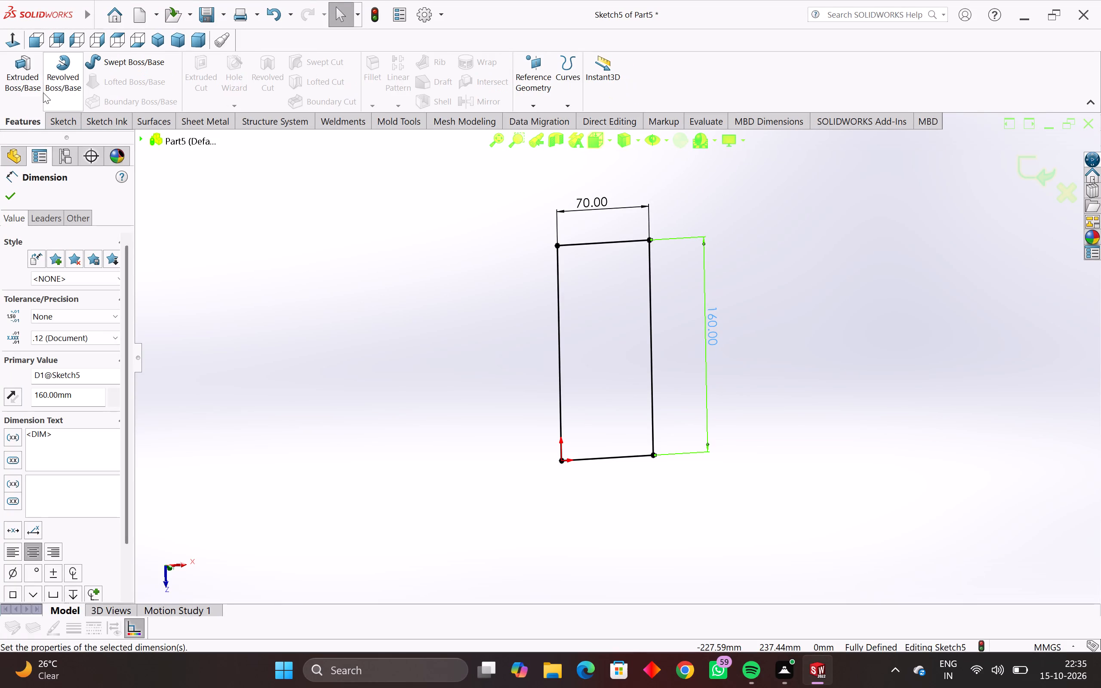
left_click(29, 80)
middle_click_drag(322, 377, 285, 362)
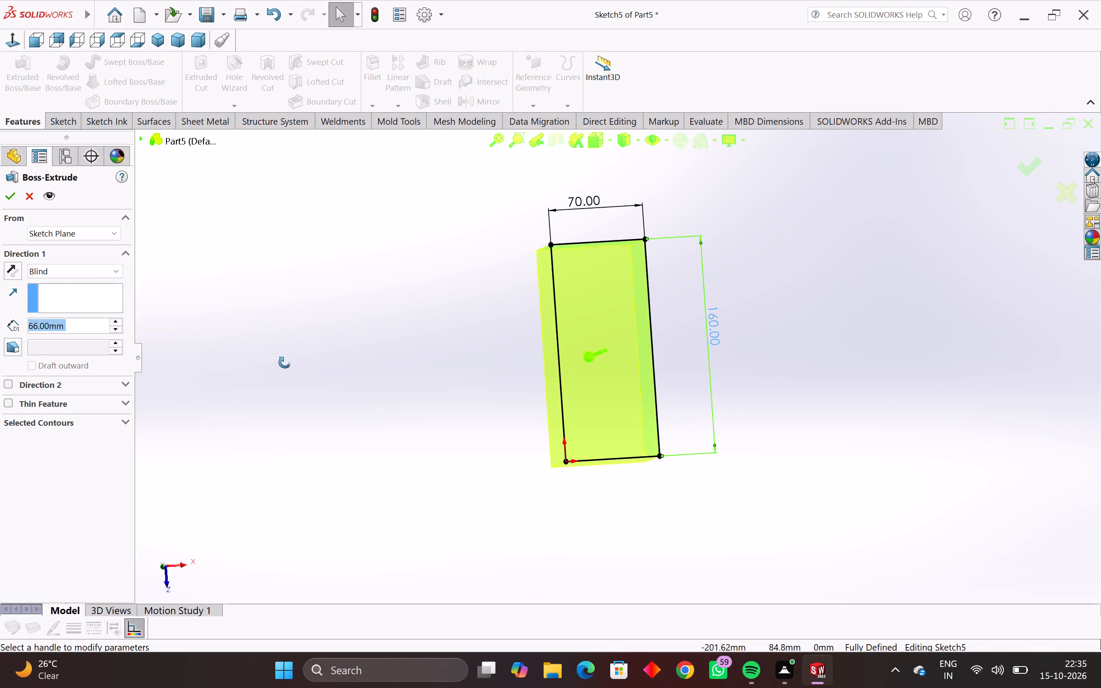
middle_click_drag(285, 362, 151, 486)
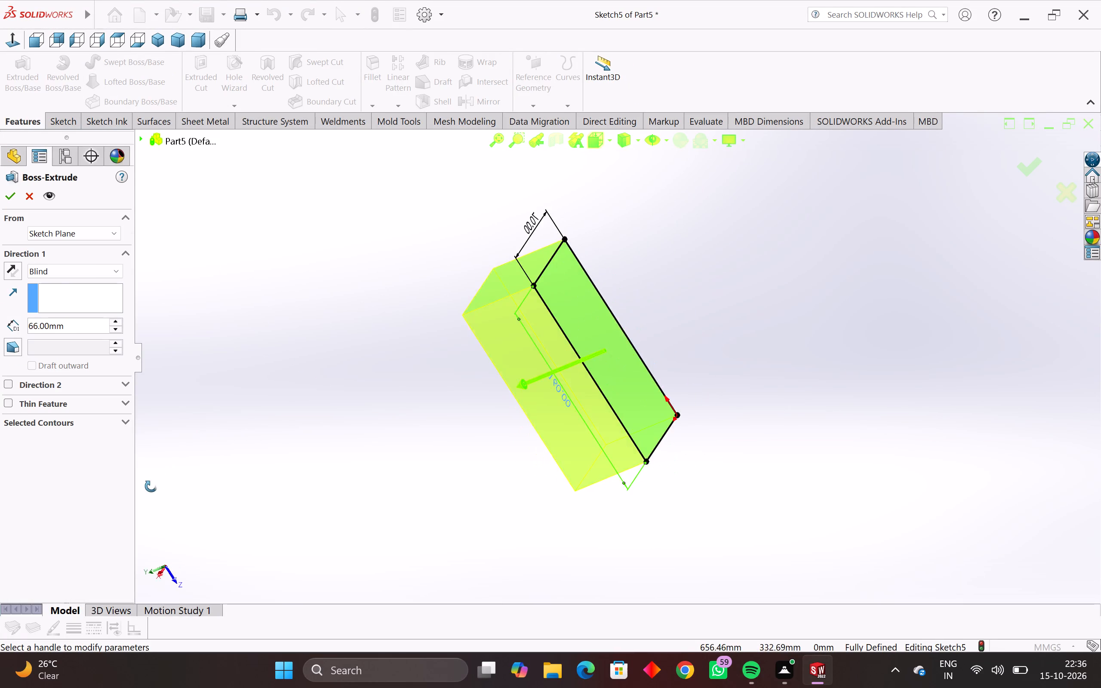
middle_click_drag(151, 486, 378, 380)
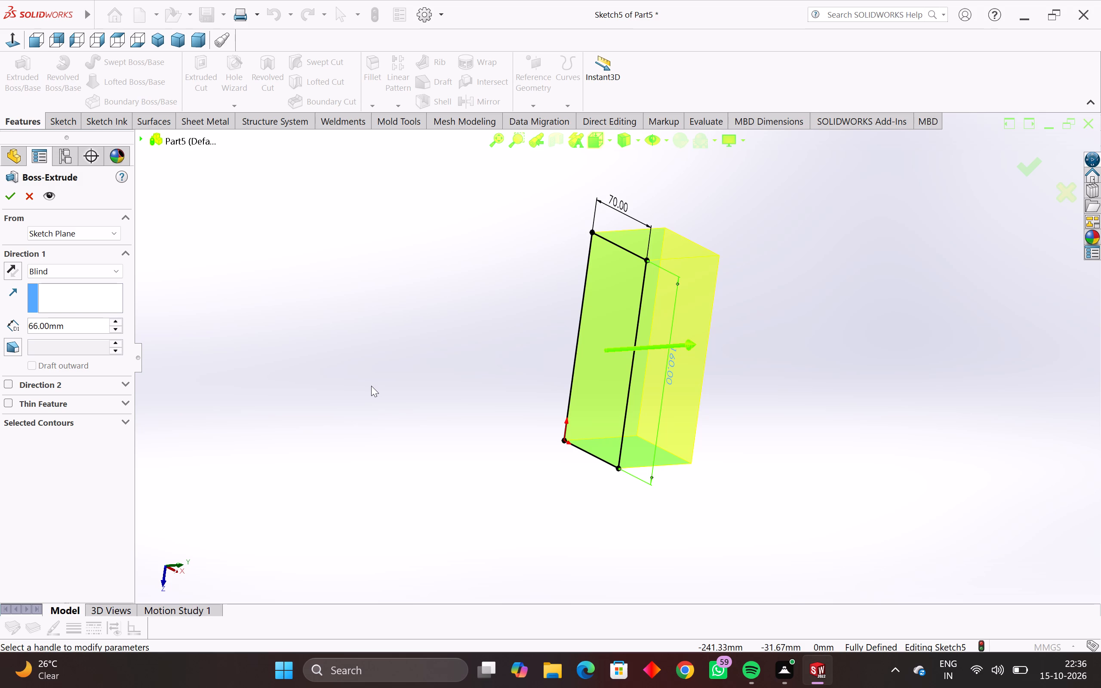
key("1")
left_click_drag(82, 320, 0, 405)
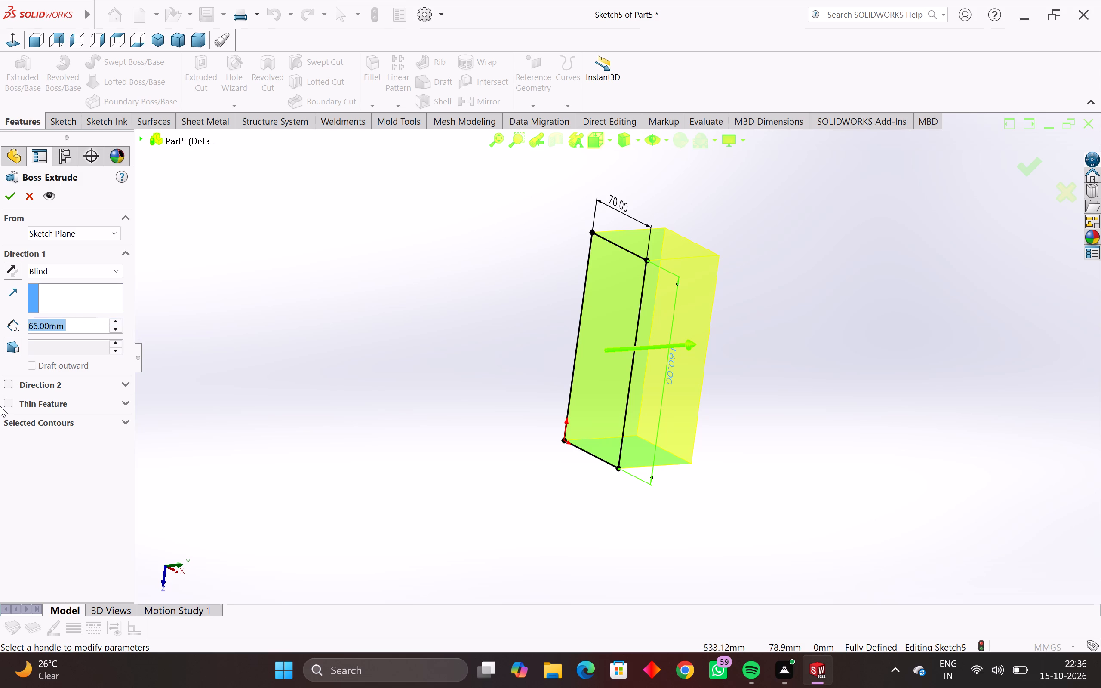
type("150")
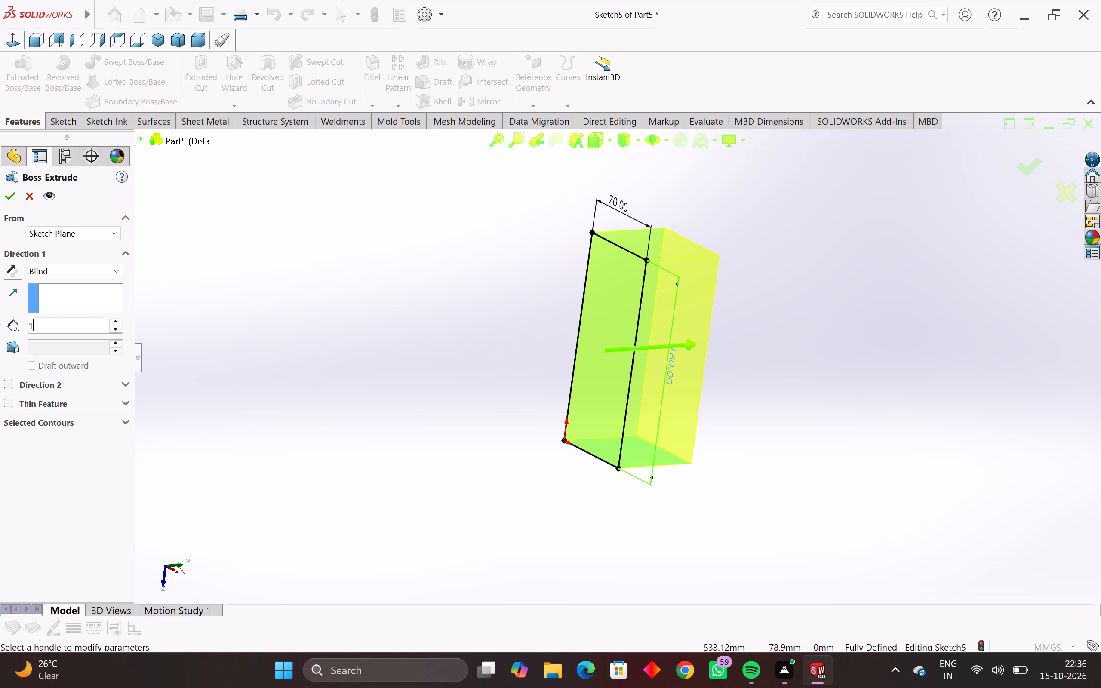
key("Return")
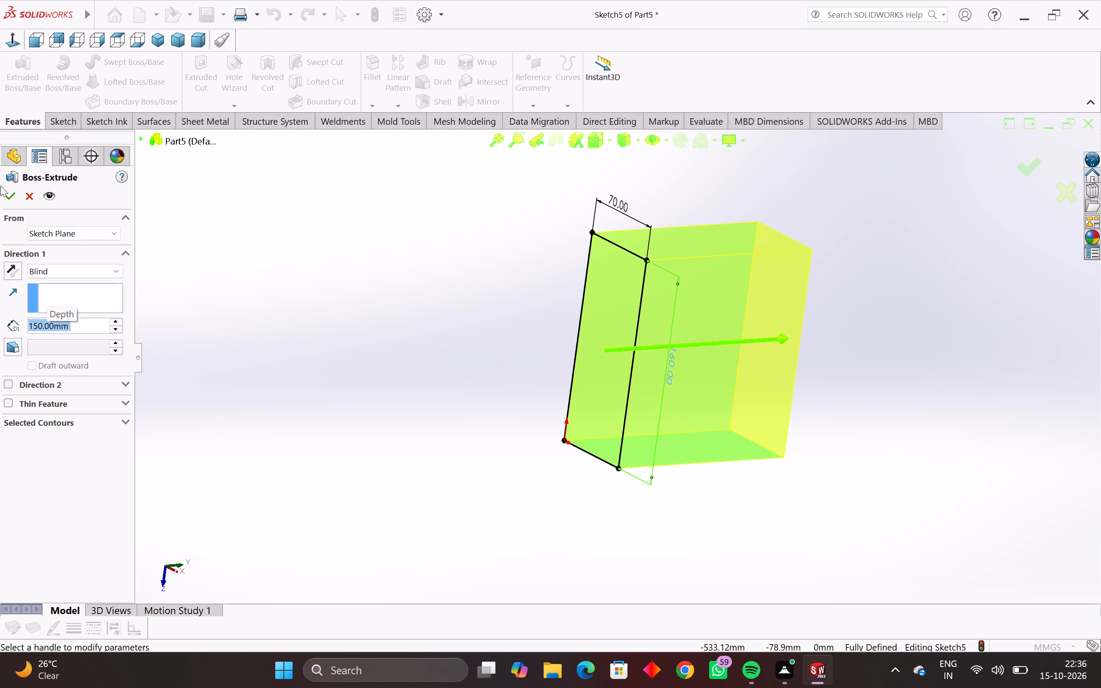
left_click(0, 186)
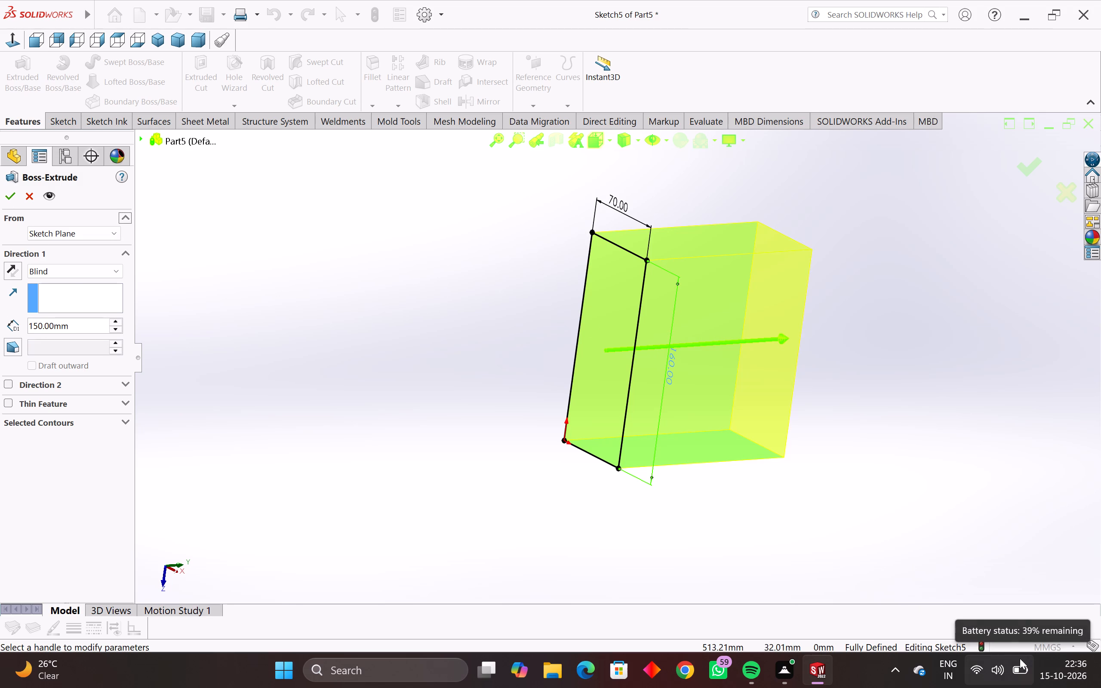
left_click(9, 199)
Start a new sketch on the Top Plane.
middle_click_drag(555, 438, 553, 437)
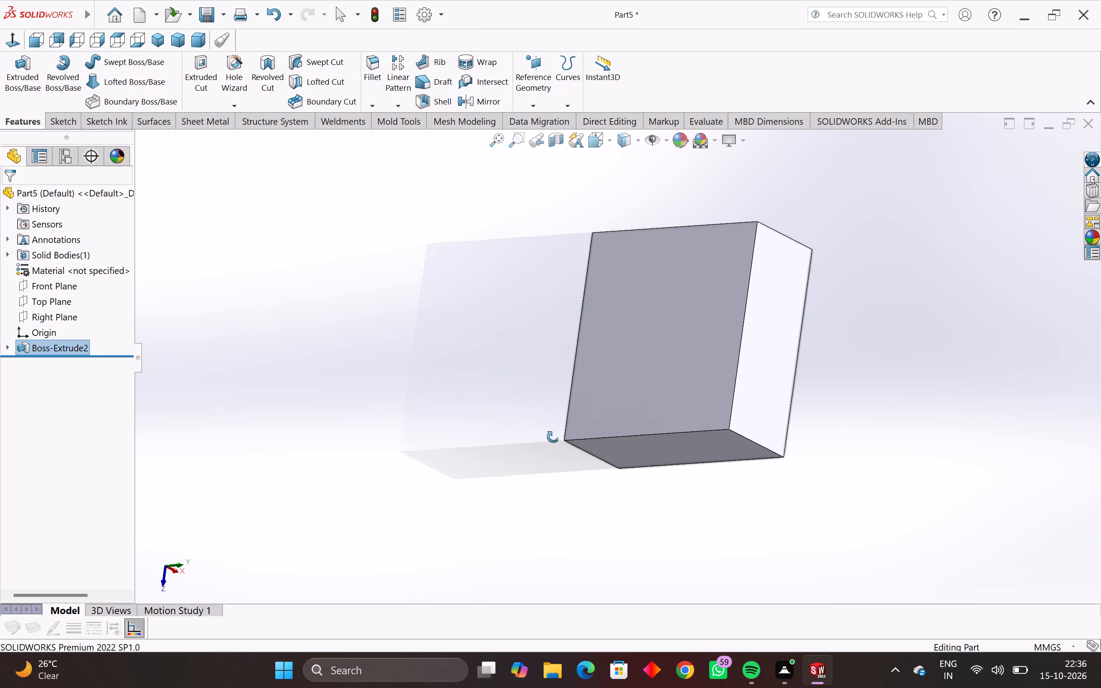
middle_click_drag(553, 437, 474, 421)
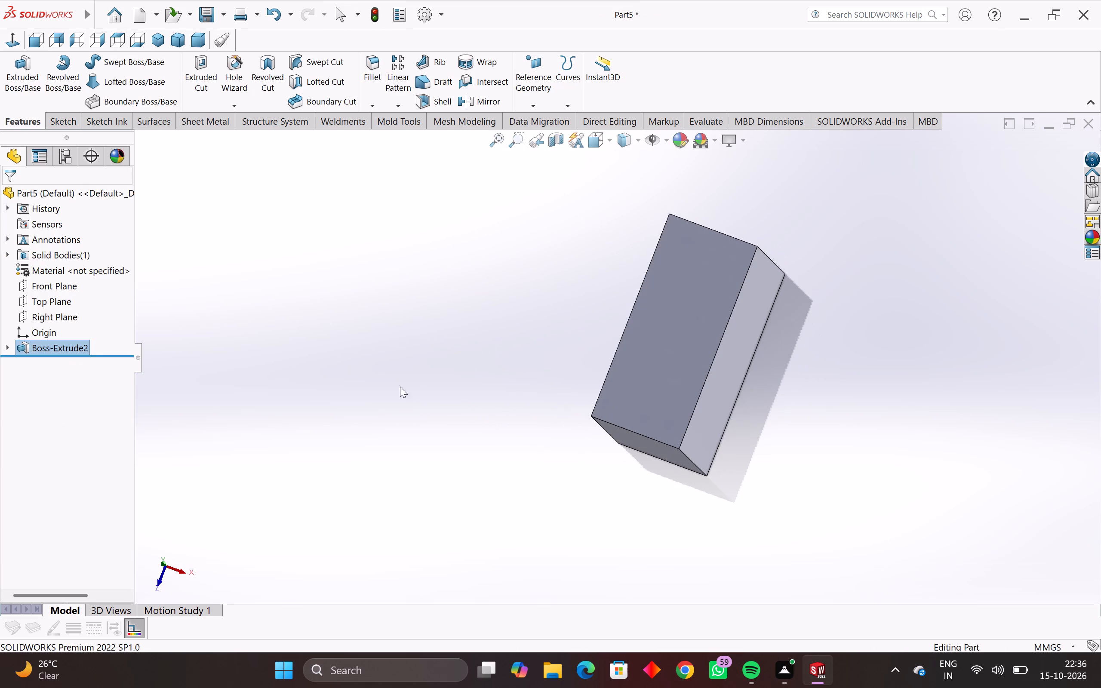
left_click(52, 299)
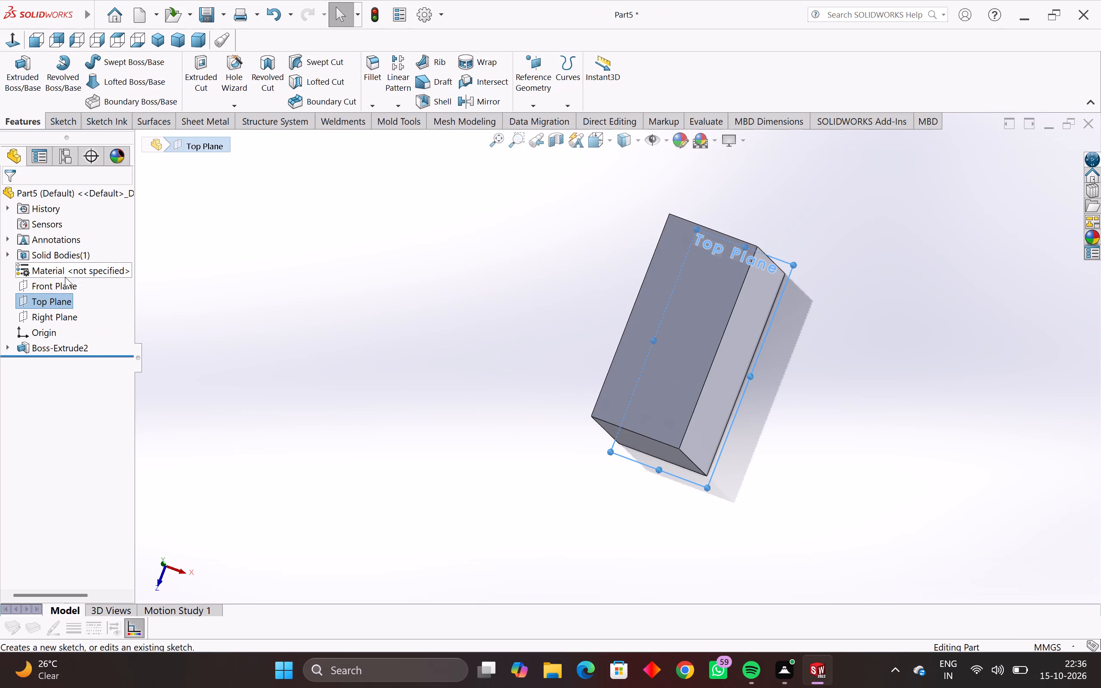
left_click(46, 301)
left_click(77, 296)
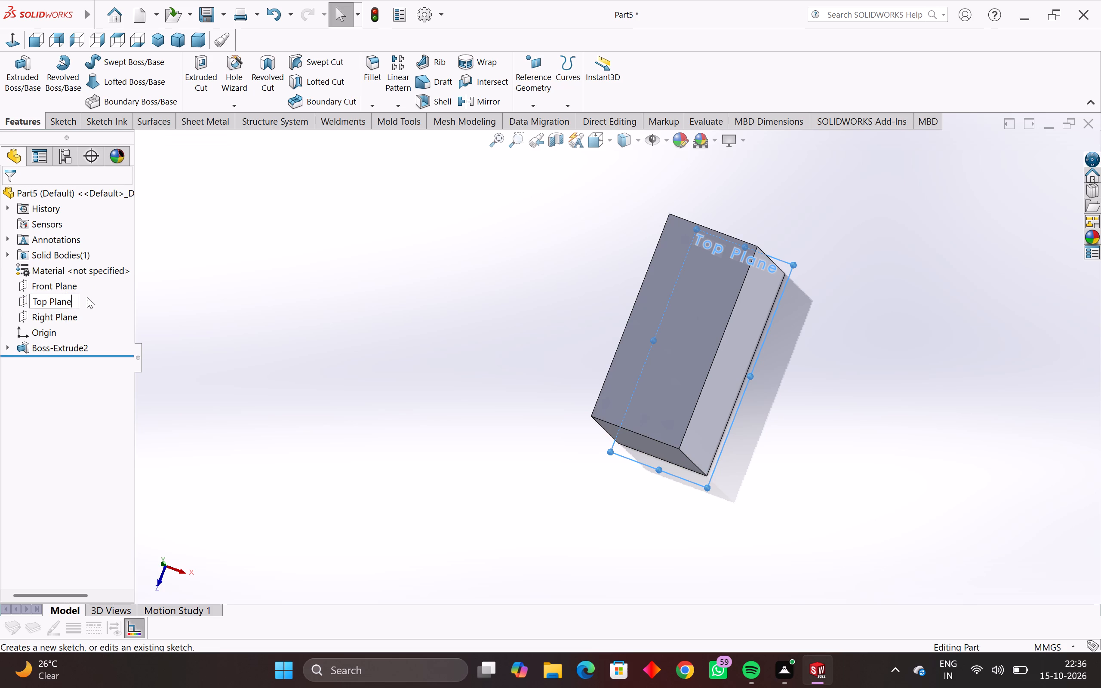
left_click(56, 303)
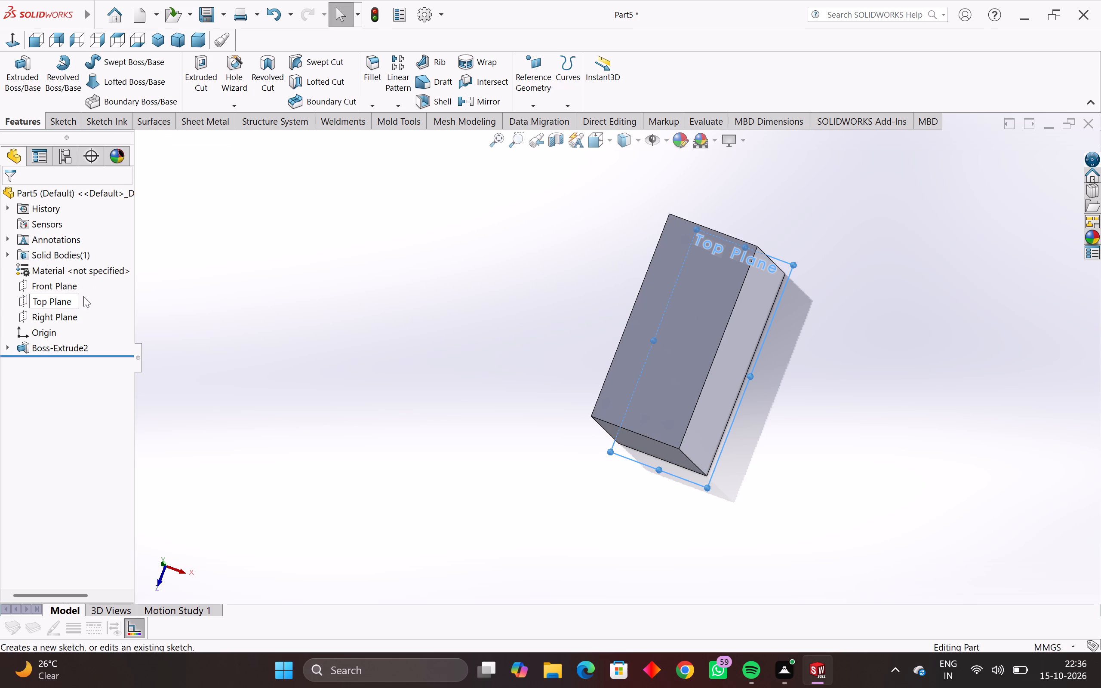
left_click(83, 296)
left_click(97, 281)
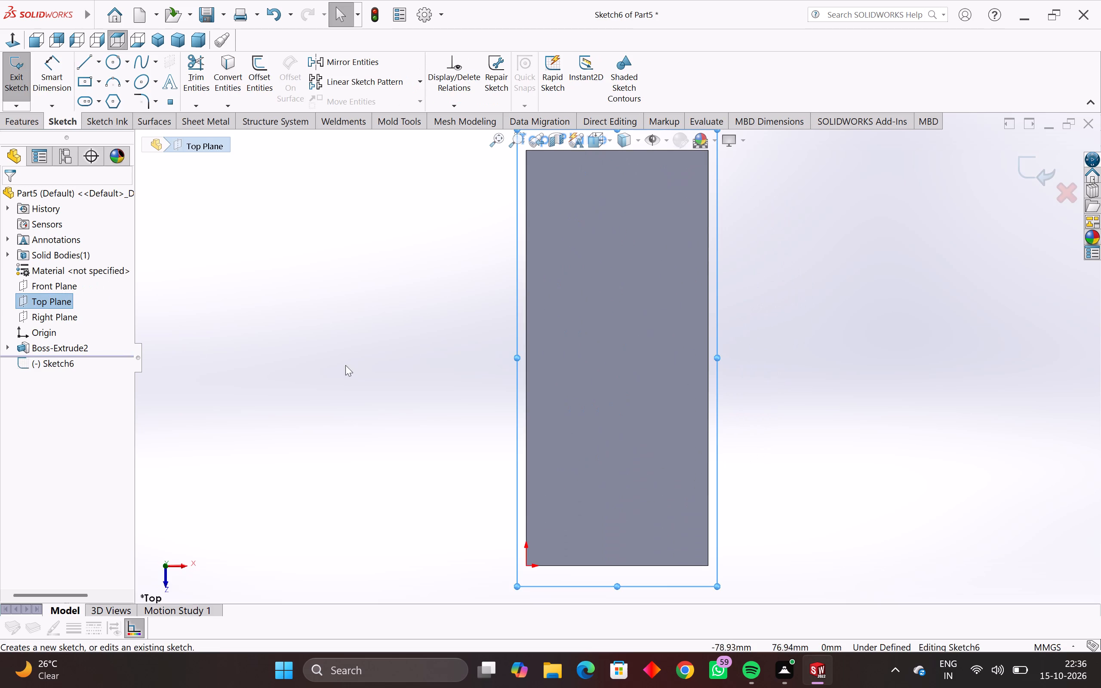
left_click(407, 347)
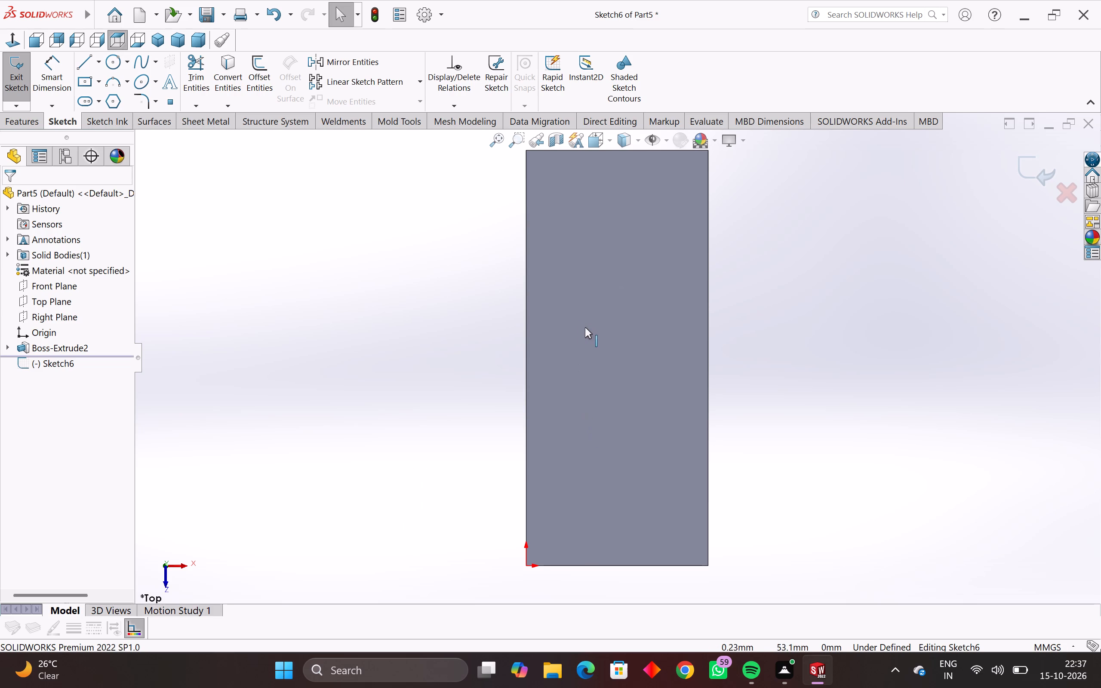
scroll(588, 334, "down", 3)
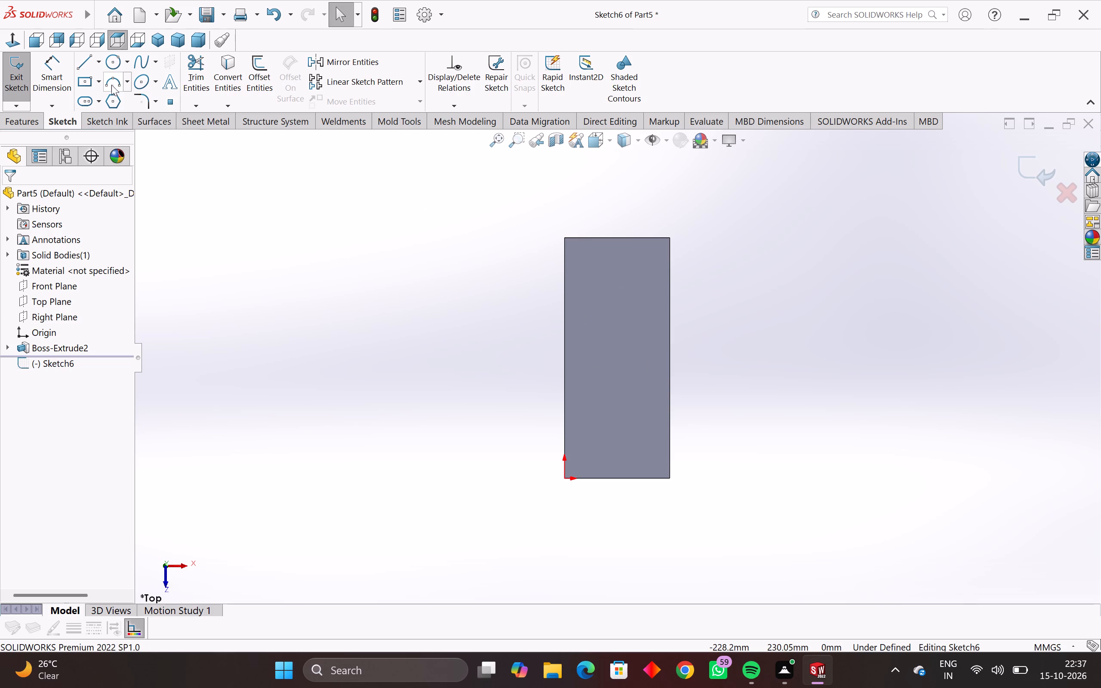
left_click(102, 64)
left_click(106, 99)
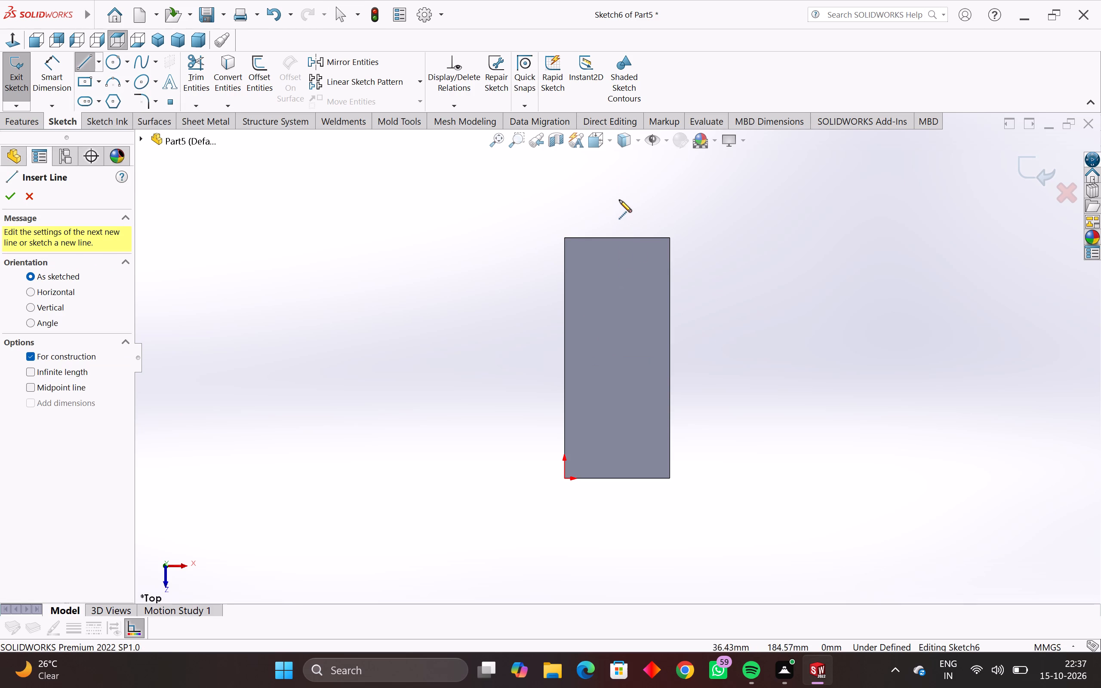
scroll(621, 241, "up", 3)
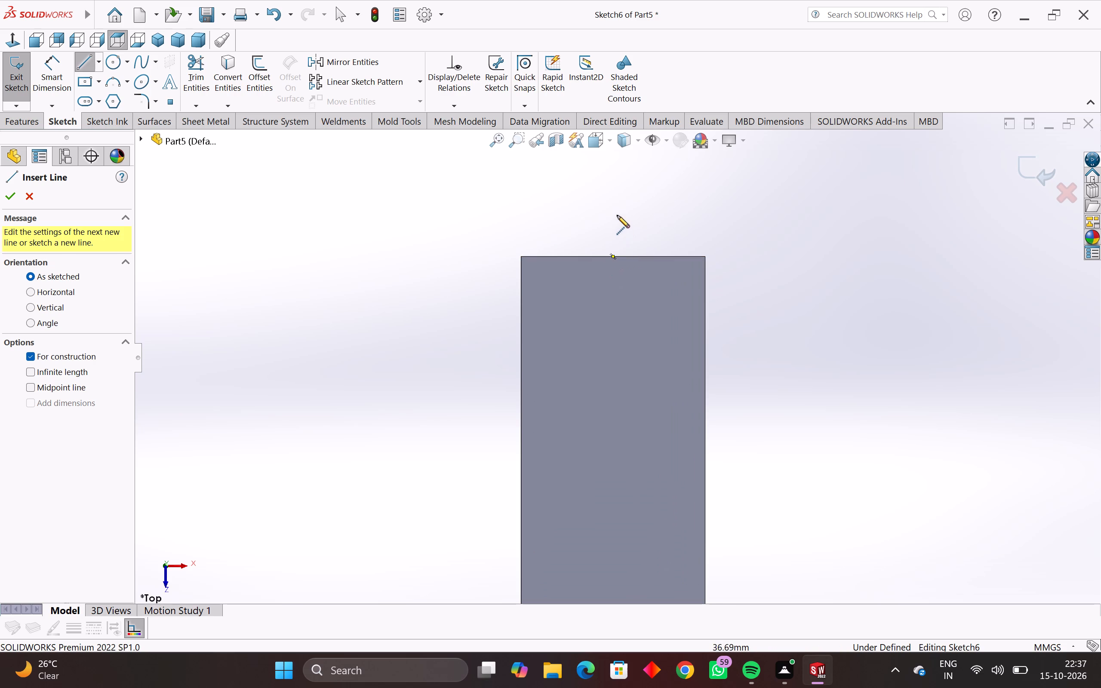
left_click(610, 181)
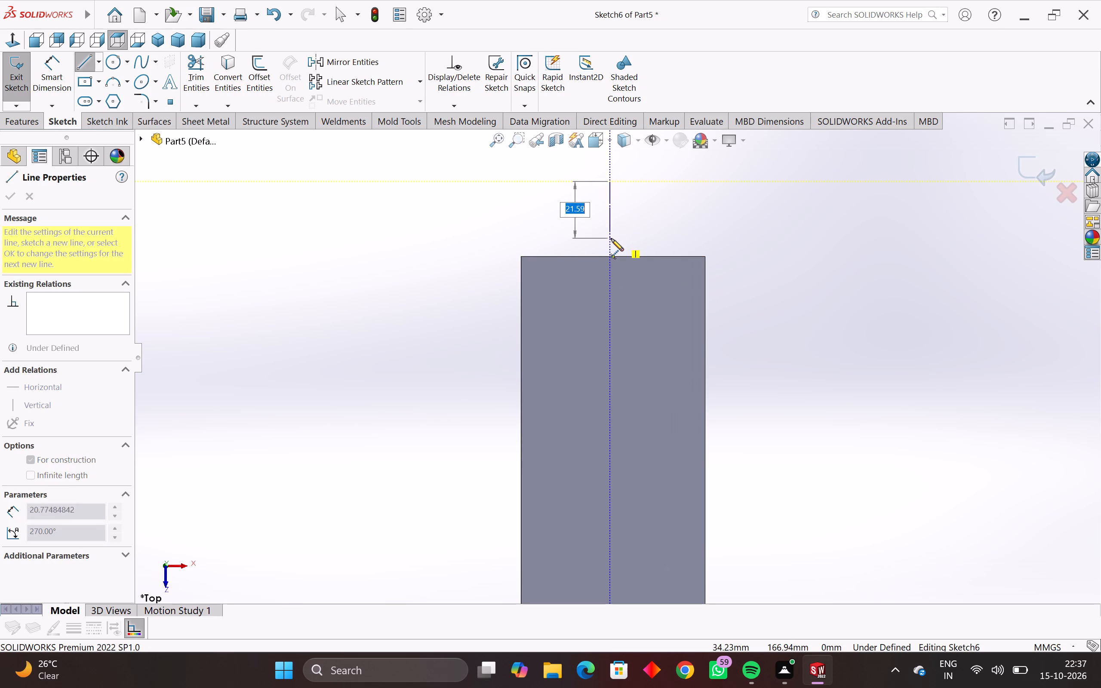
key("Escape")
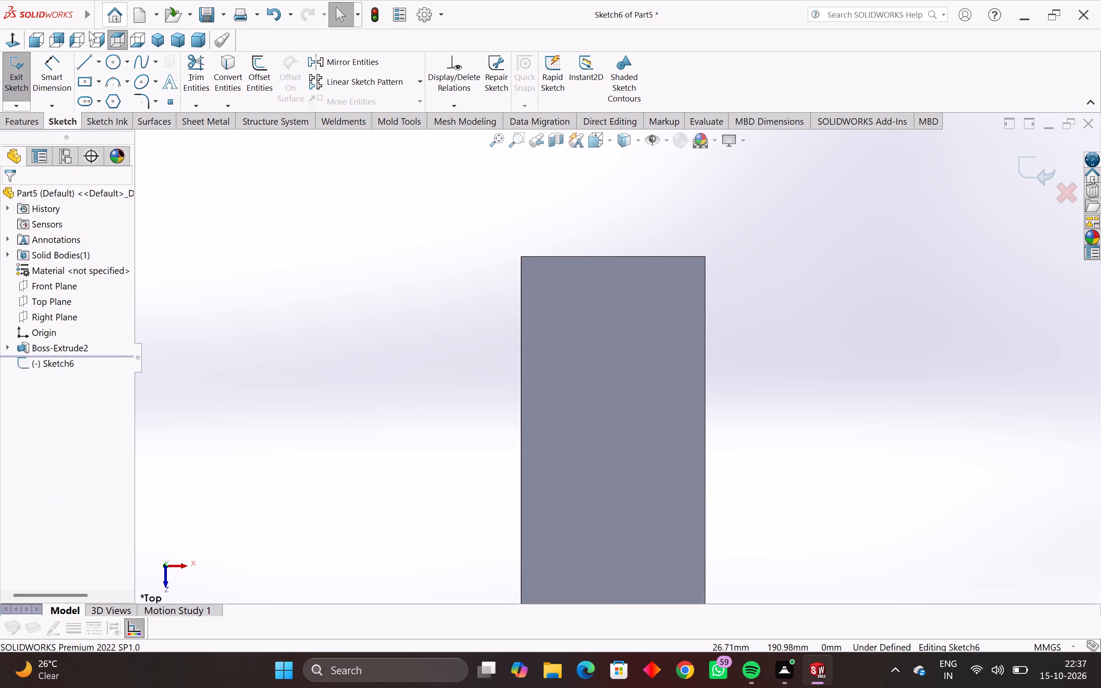
Sketch a vertical centerline about 205 mm long through the middle of the block, extending past both short edges.
left_click(99, 61)
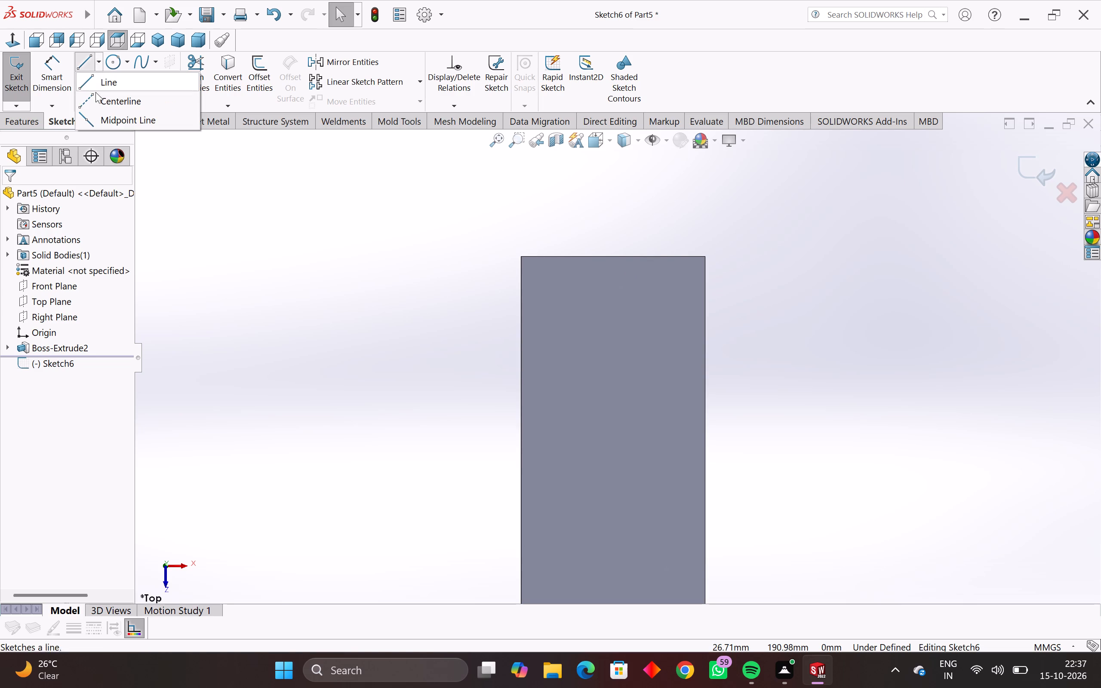
left_click(97, 97)
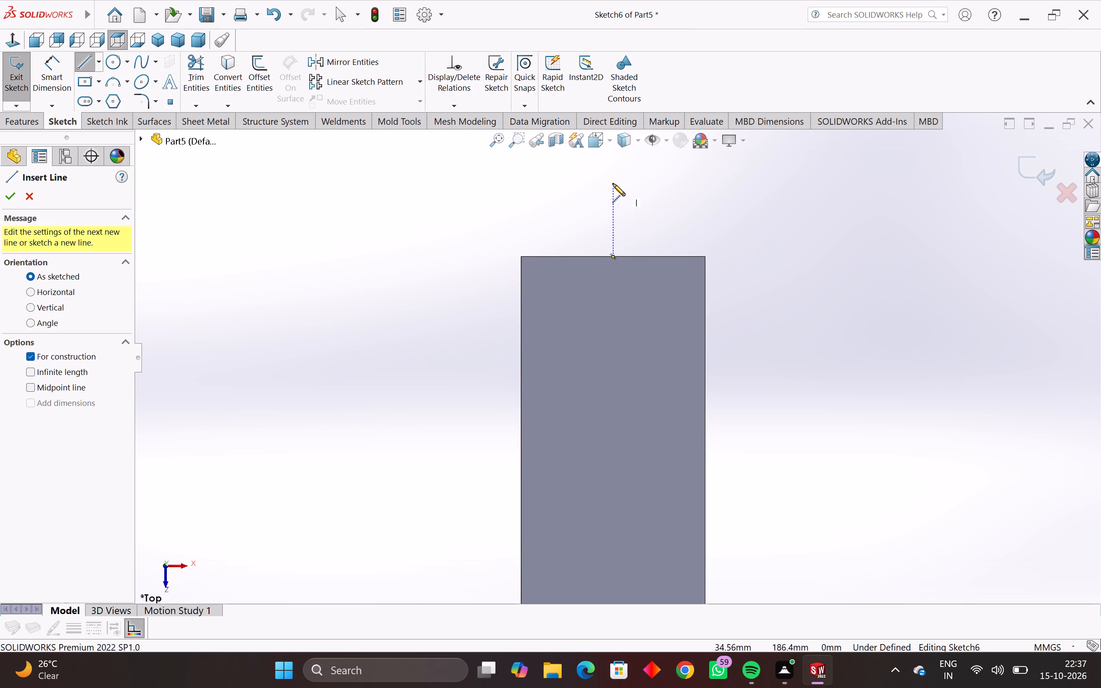
left_click(614, 171)
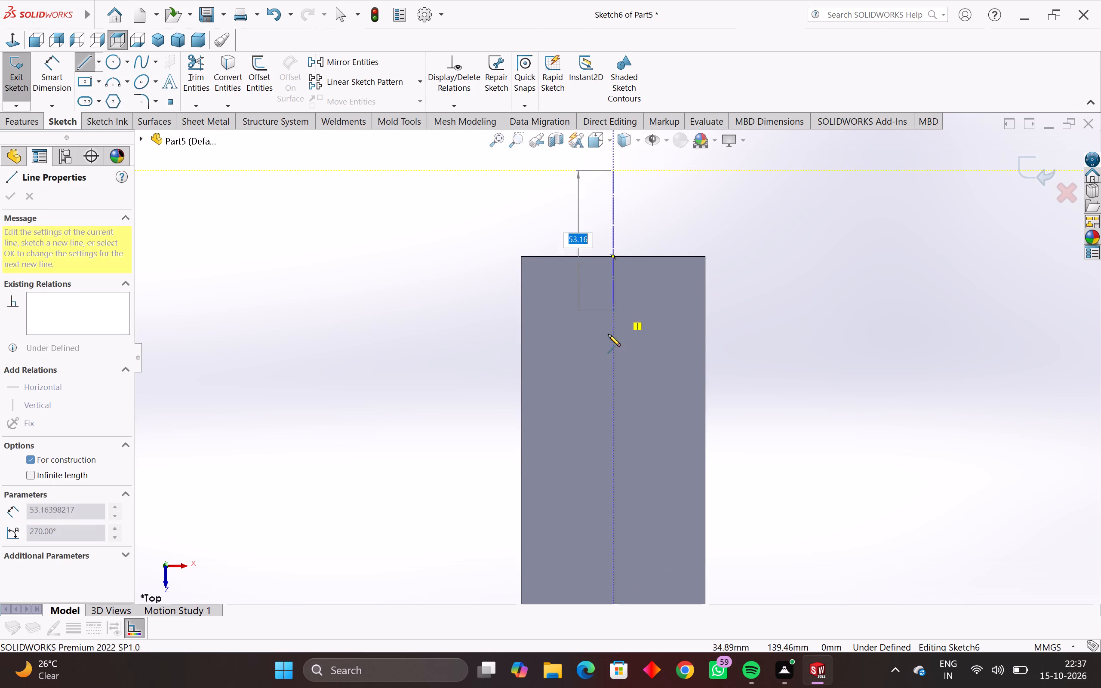
scroll(604, 390, "down", 4)
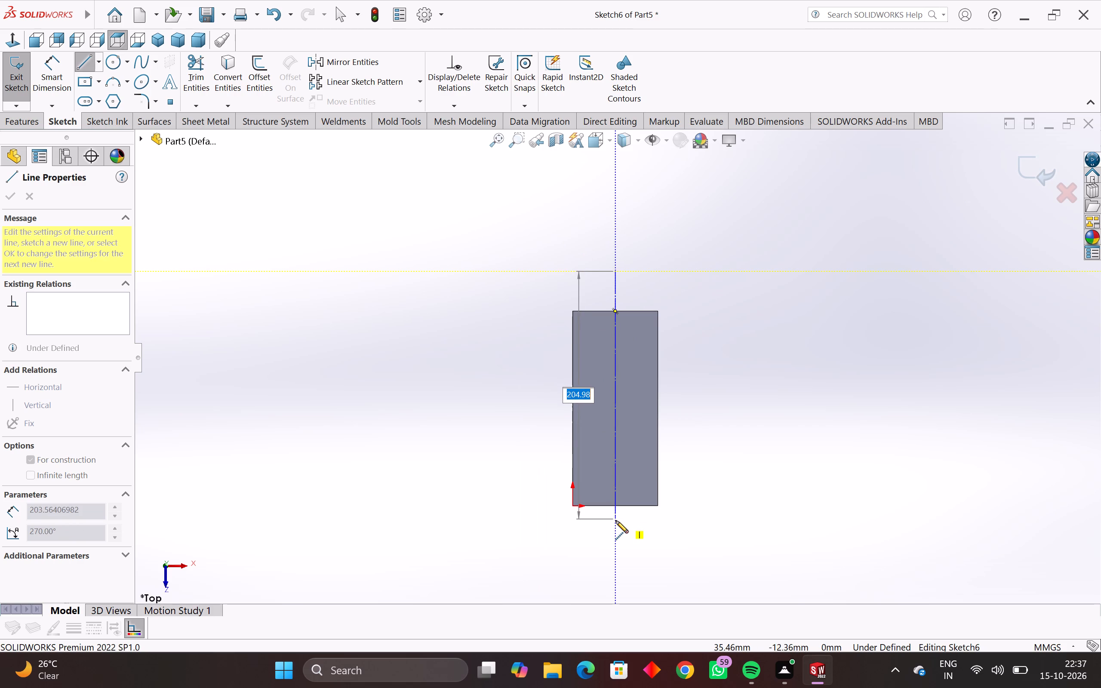
left_click(616, 521)
key("Escape")
key("Escape")
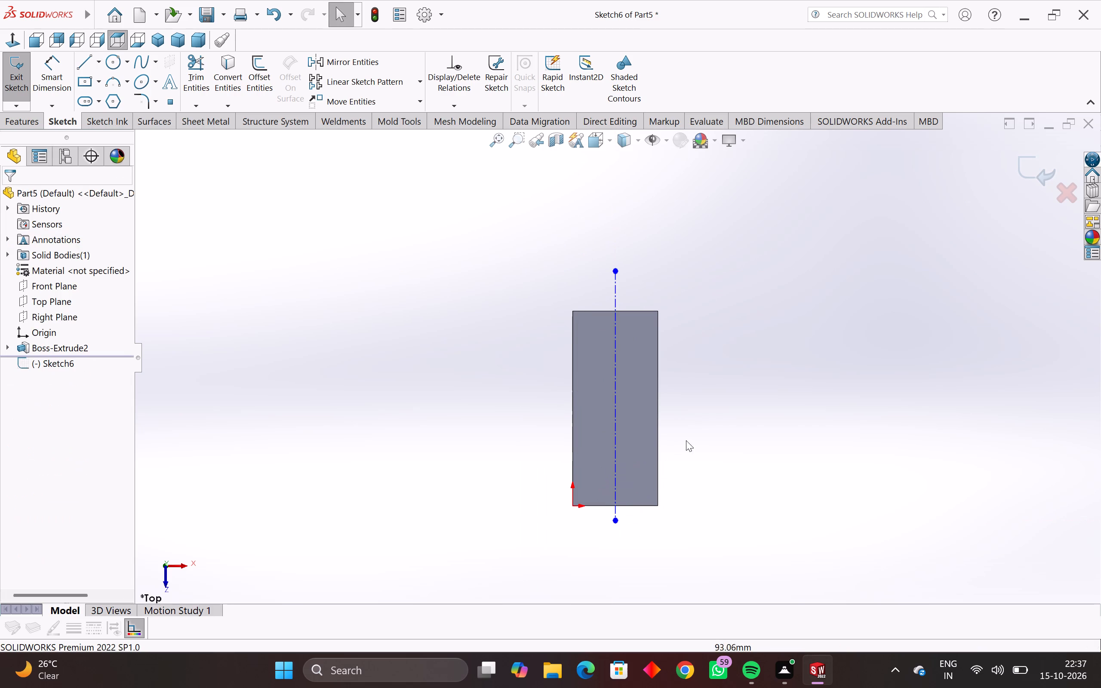
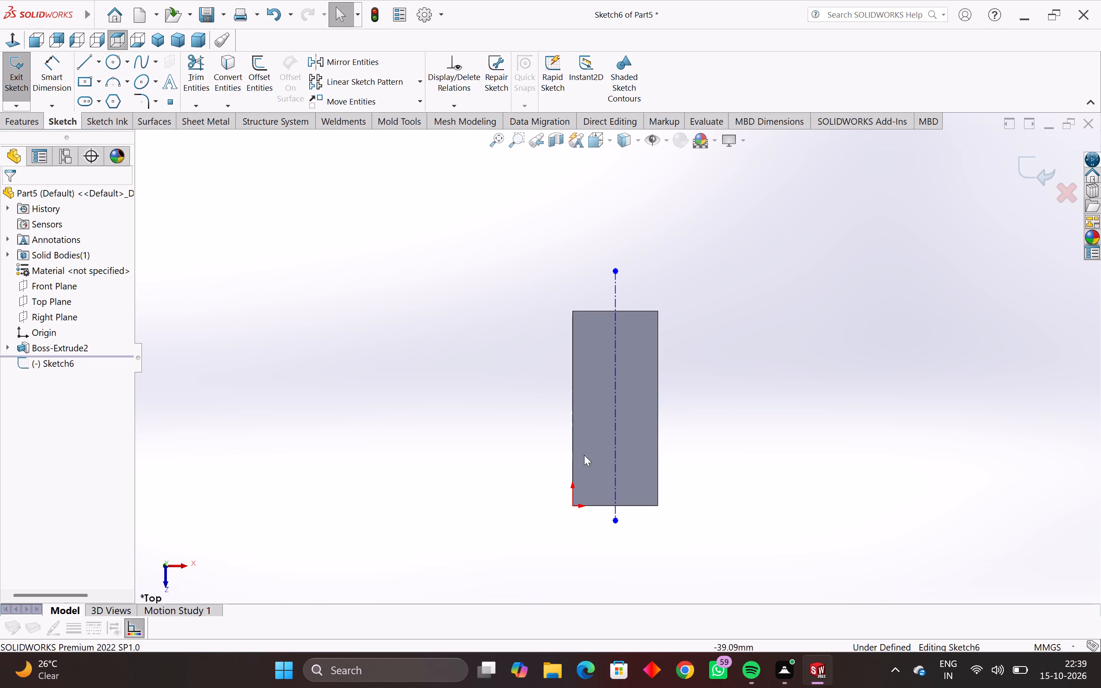
Start a line in the Top Plane sketch from the upper endpoint of the vertical centerline.
scroll(653, 438, "up", 2)
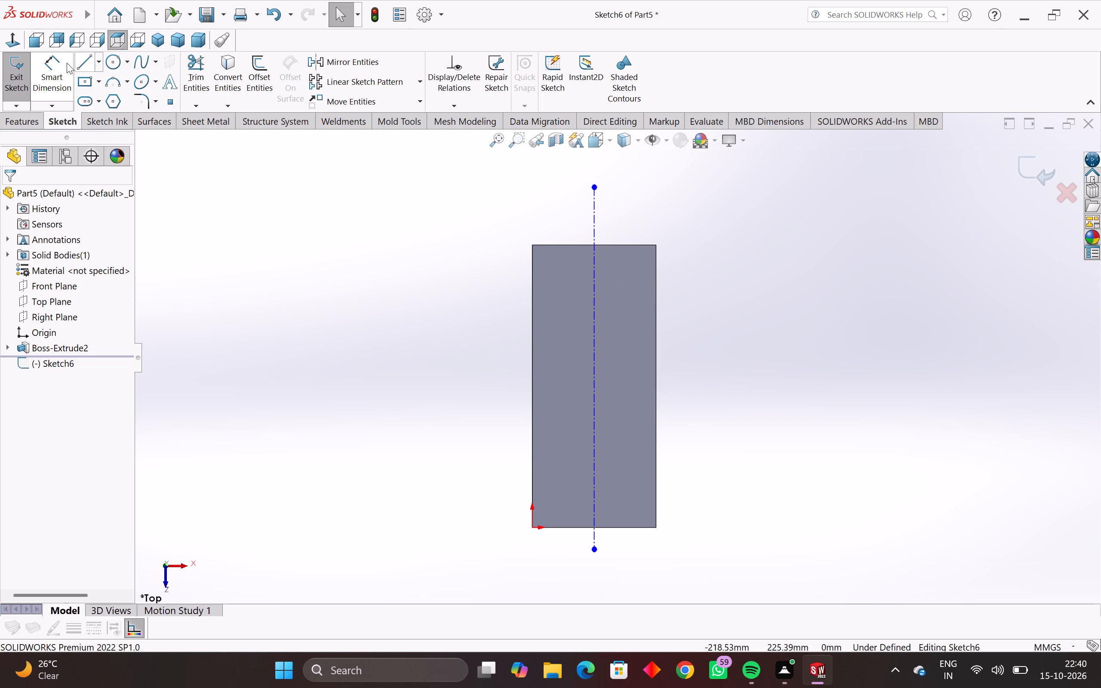
left_click(81, 62)
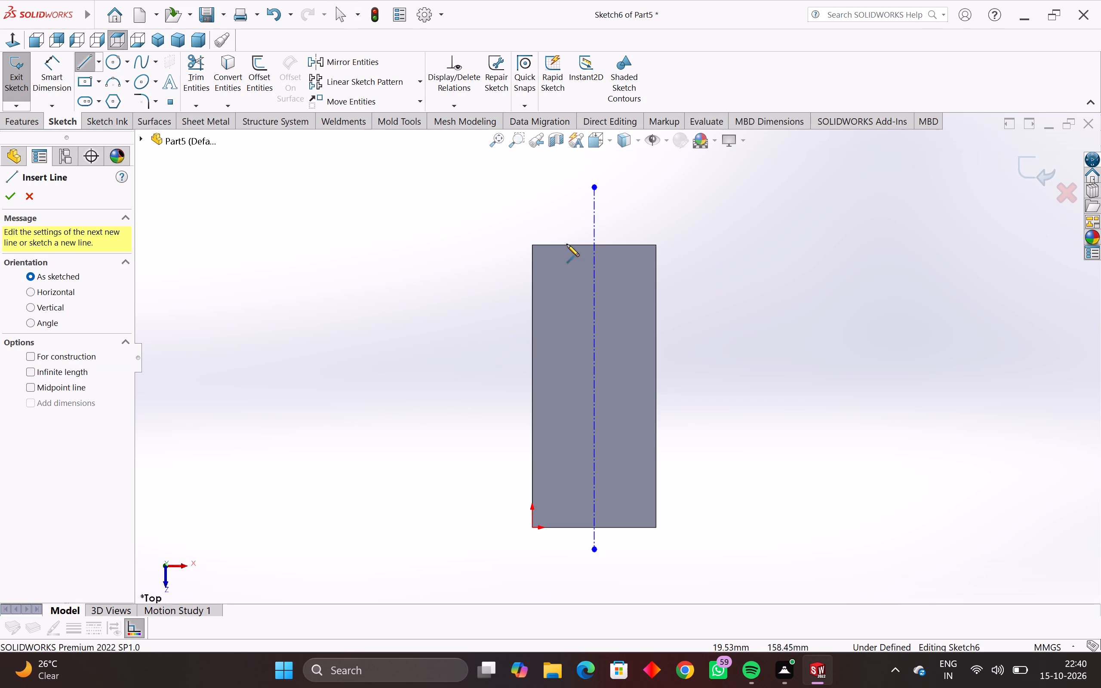
left_click(593, 187)
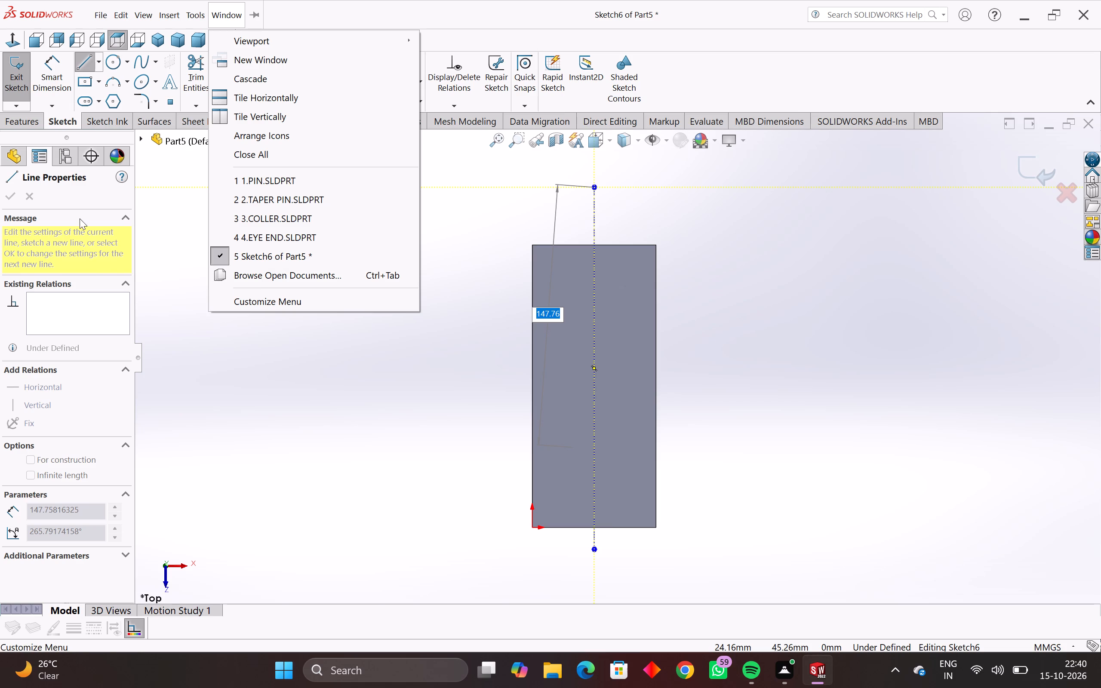
left_click(89, 197)
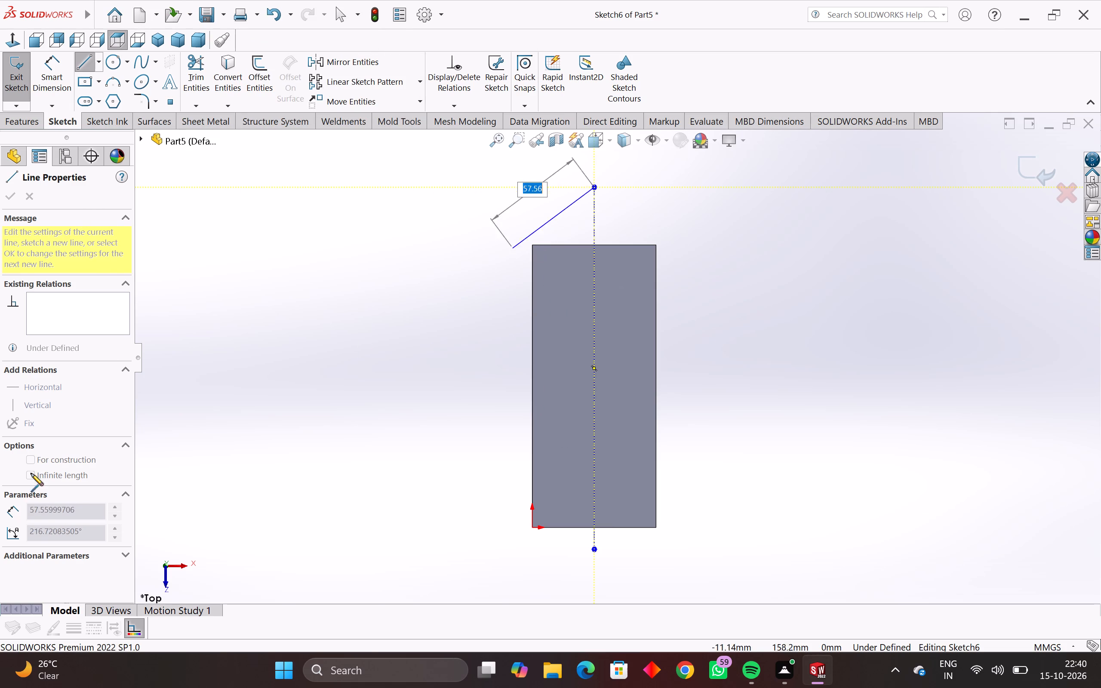
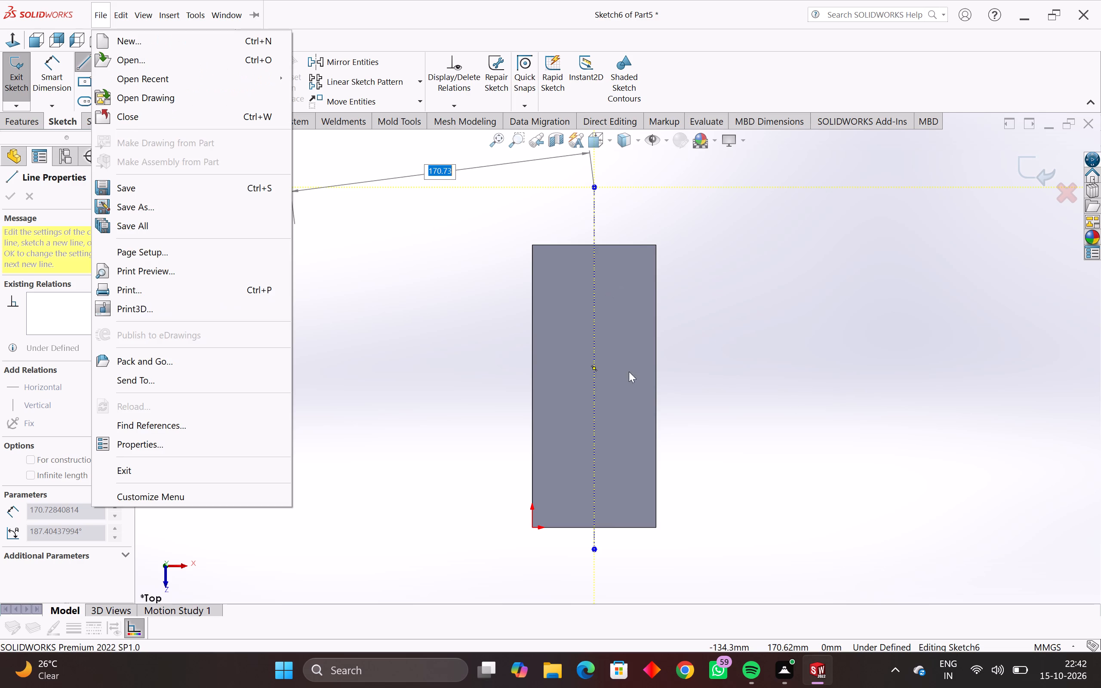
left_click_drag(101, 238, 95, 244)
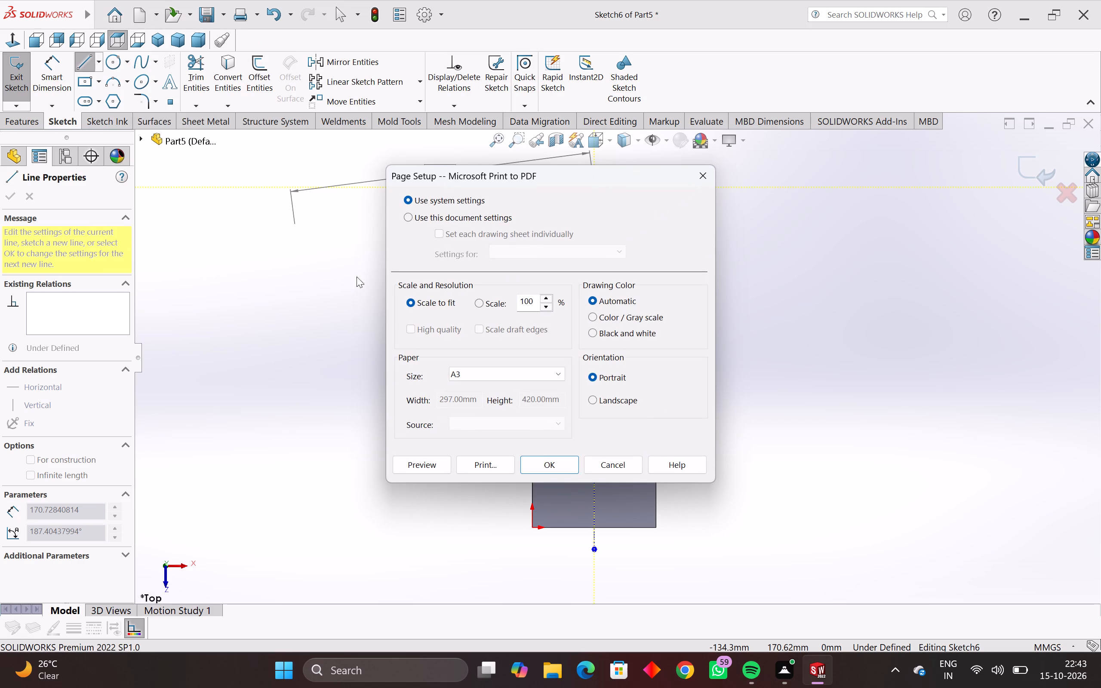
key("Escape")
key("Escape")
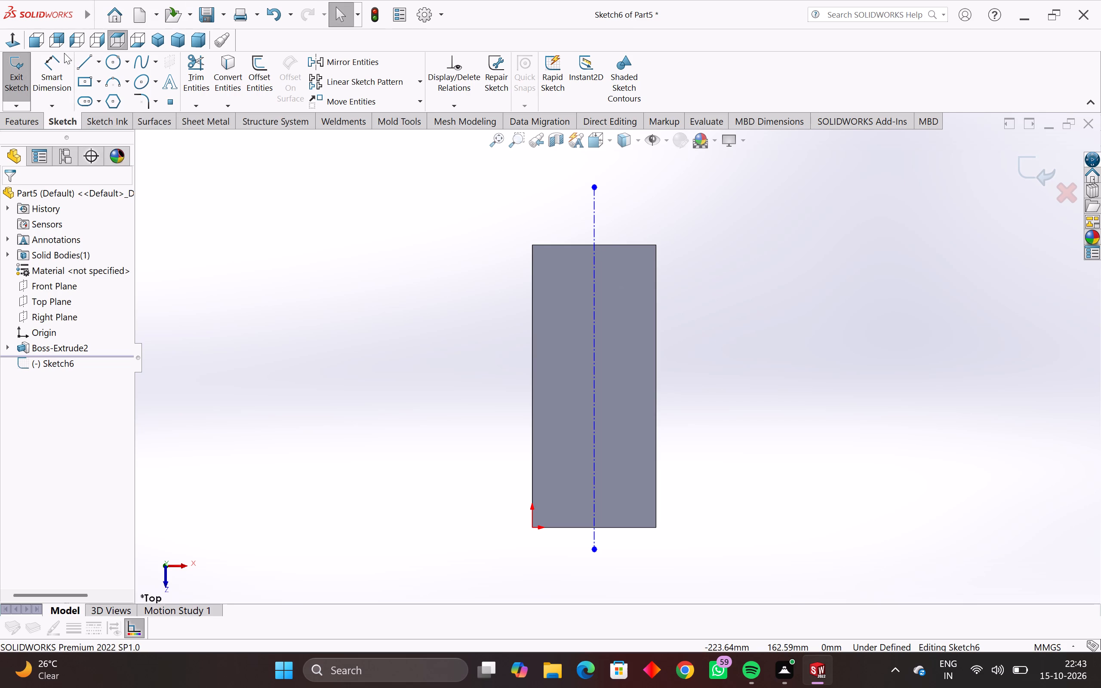
Sketch connected freehand centerlines beside the block, a long slanted one and a steep one about 49 mm long, and start a separate third one.
left_click(98, 69)
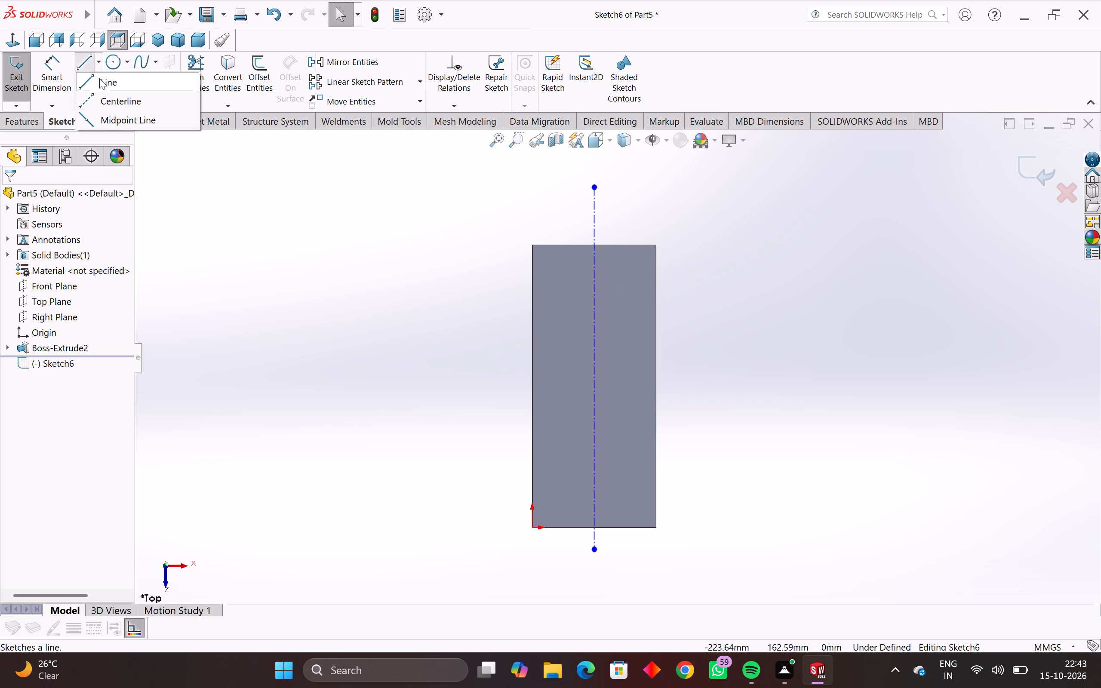
left_click(102, 94)
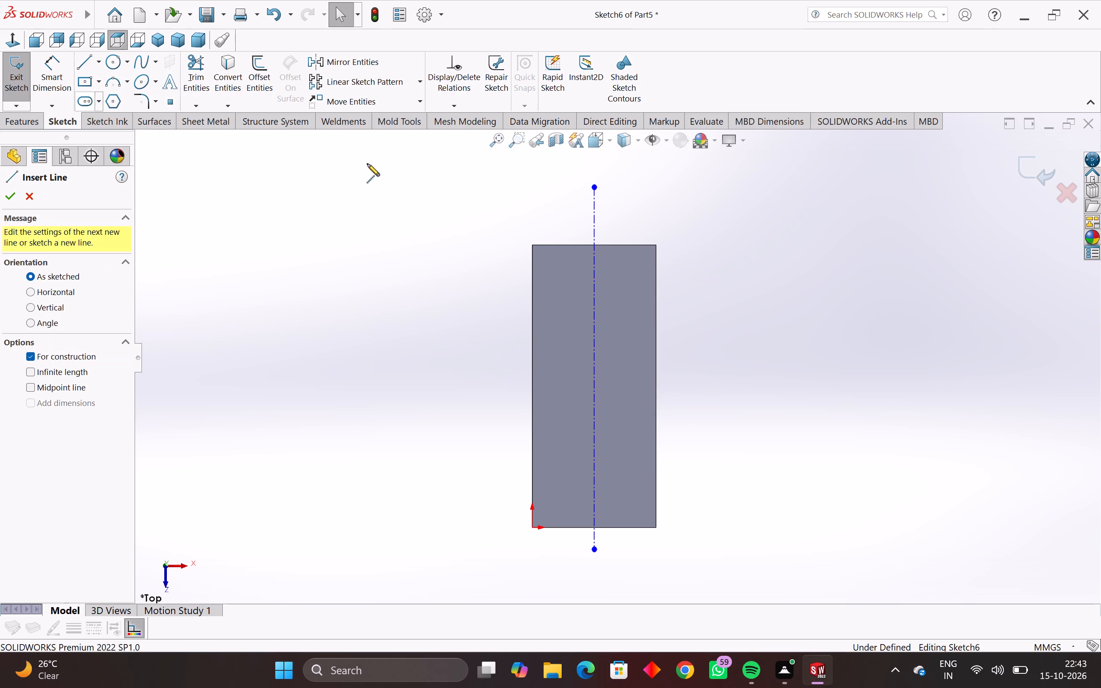
left_click(561, 187)
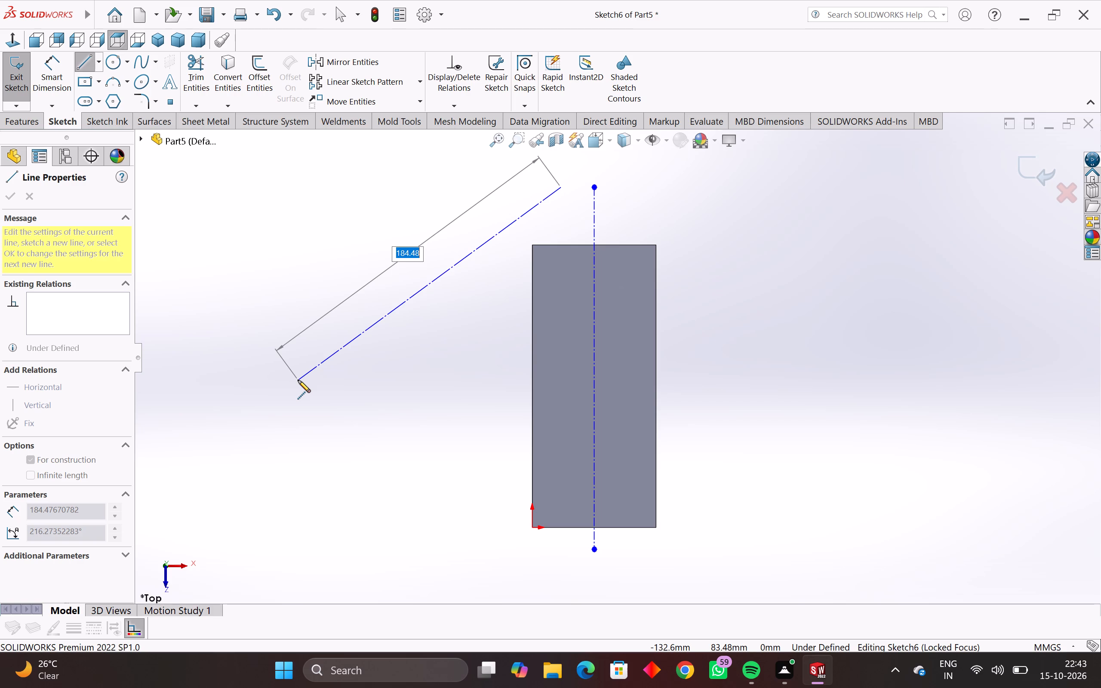
left_click_drag(292, 389, 274, 474)
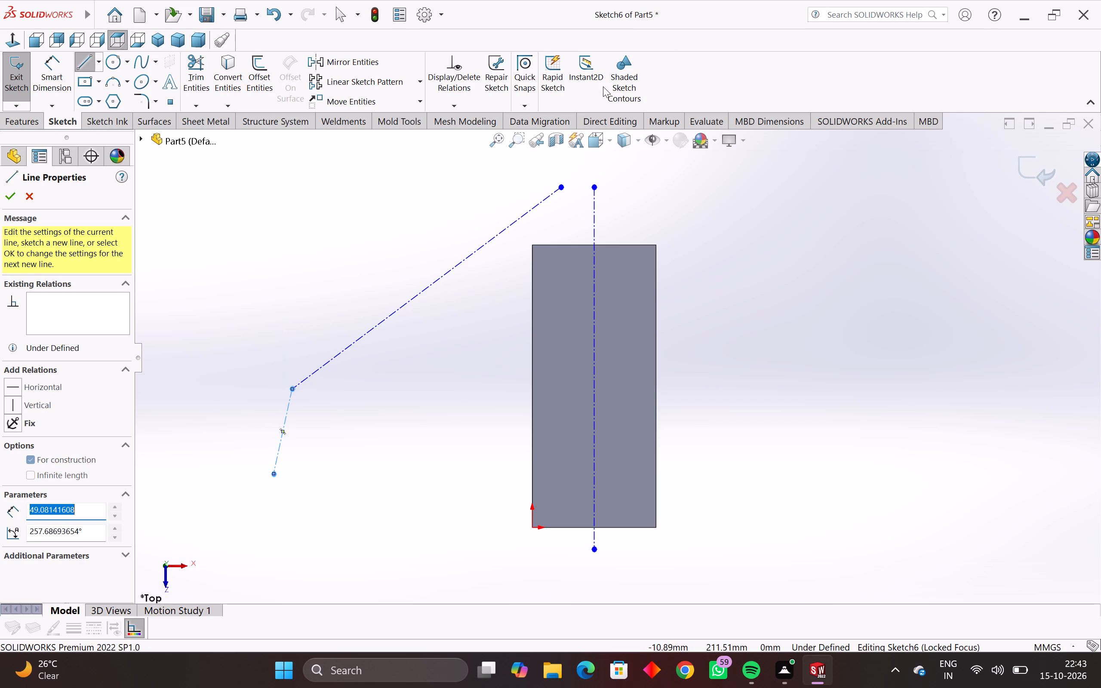
left_click(378, 483)
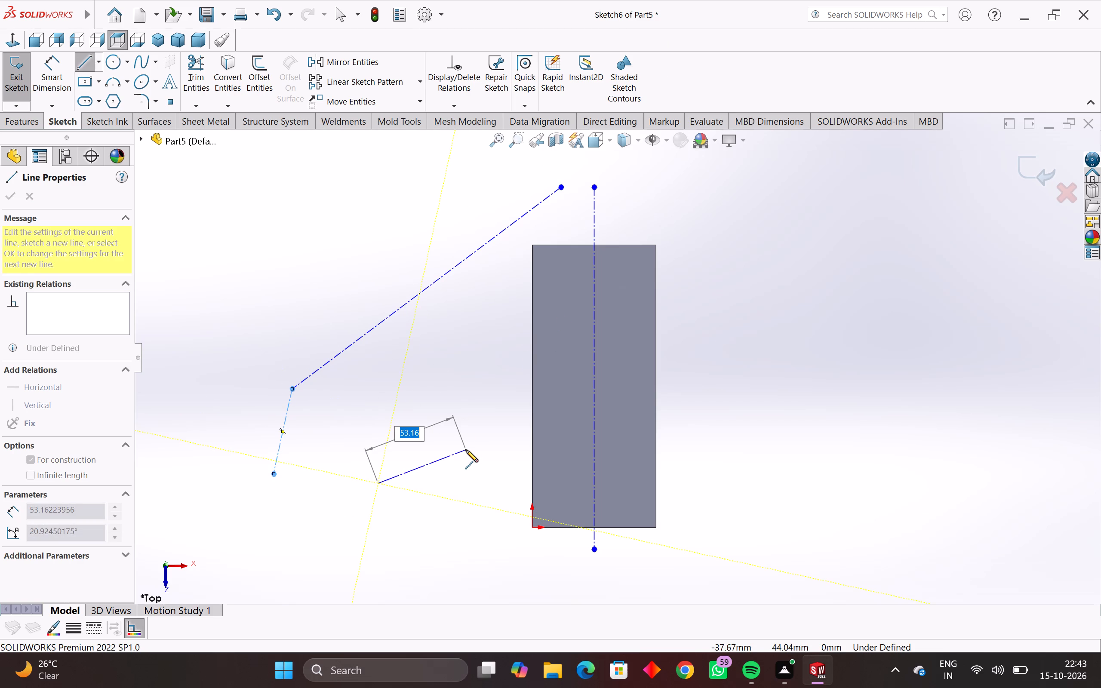
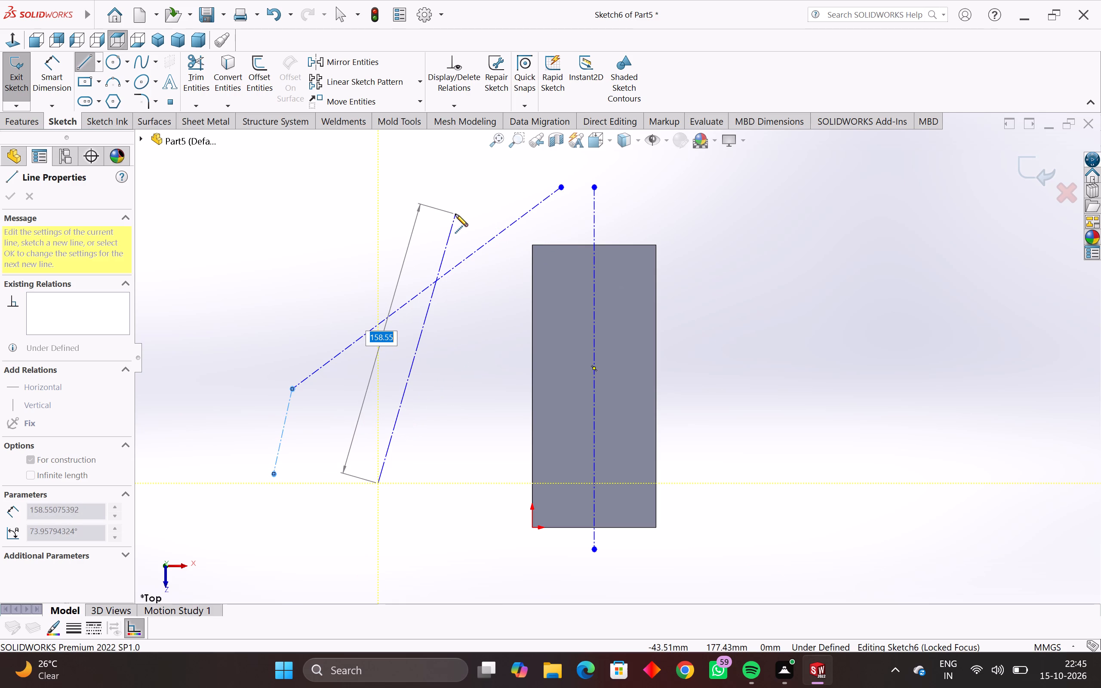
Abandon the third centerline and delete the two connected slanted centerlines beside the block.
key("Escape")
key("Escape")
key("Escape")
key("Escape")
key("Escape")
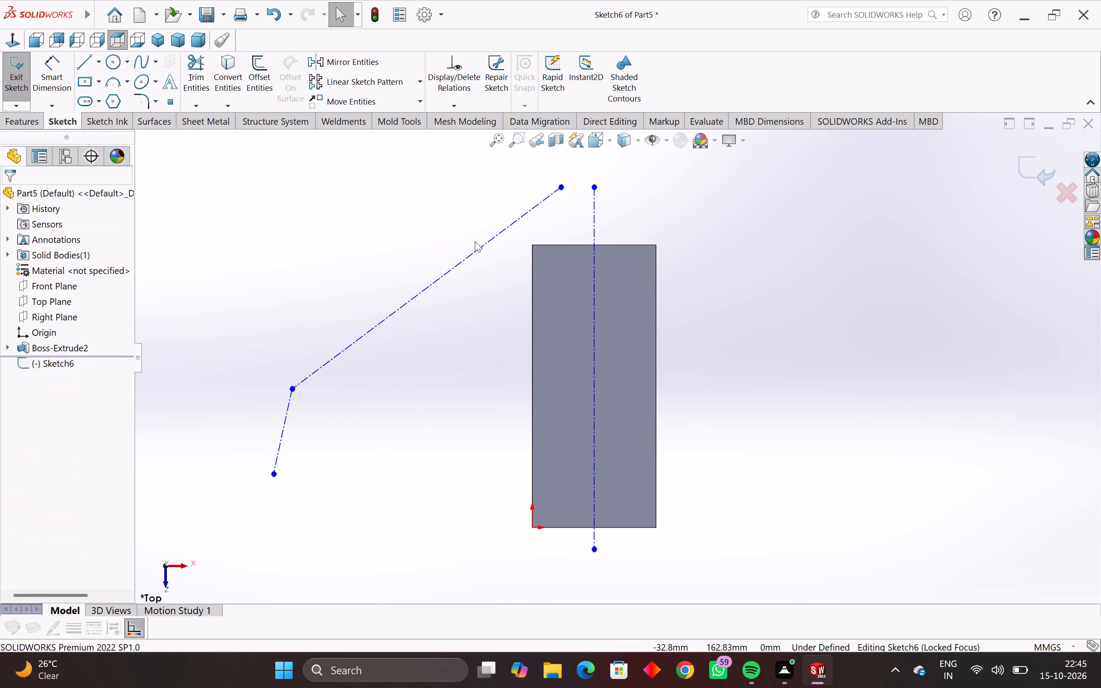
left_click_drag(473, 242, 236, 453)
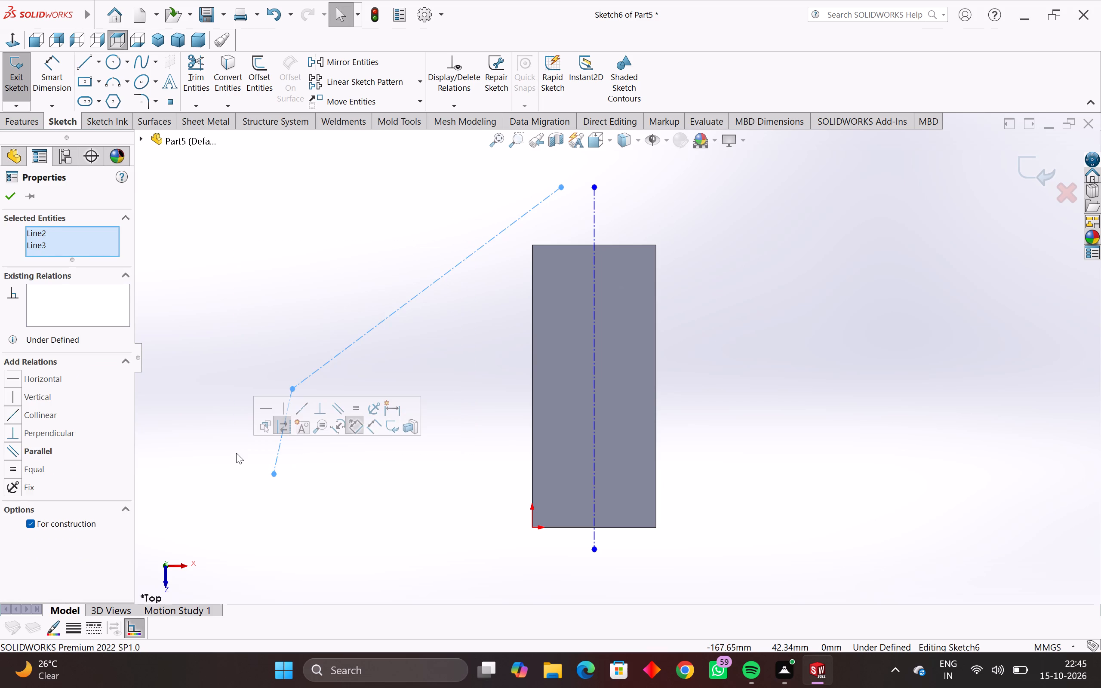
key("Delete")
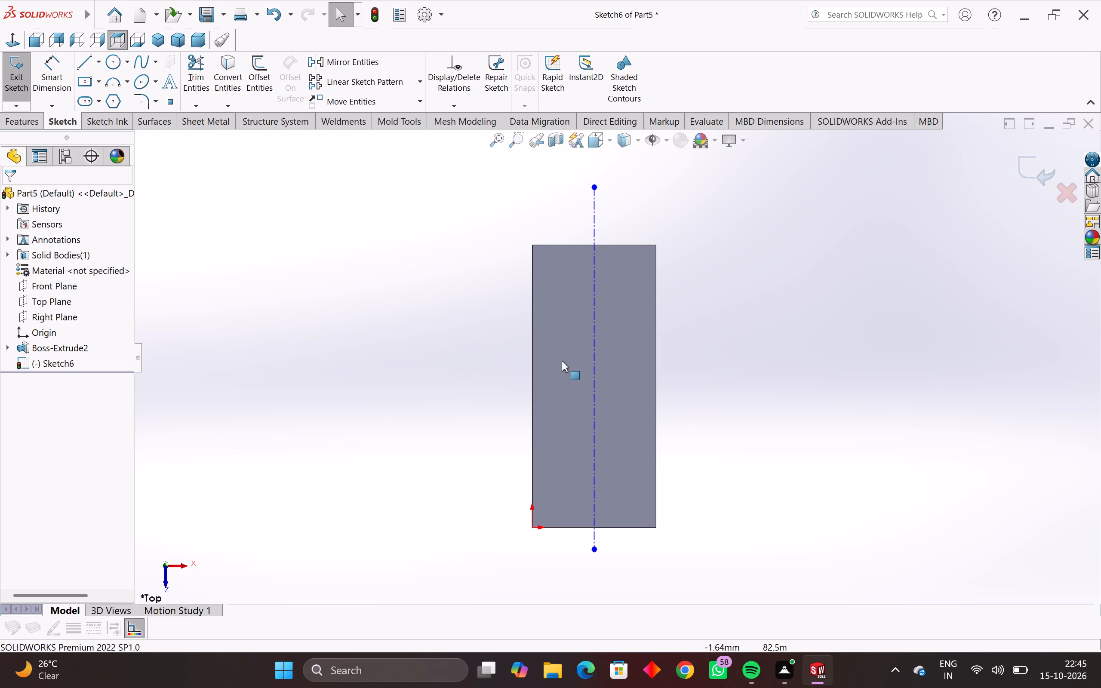
Examine the block and its vertical centerline from several sides to see where the sketch lies on the body.
middle_click_drag(597, 344, 587, 353)
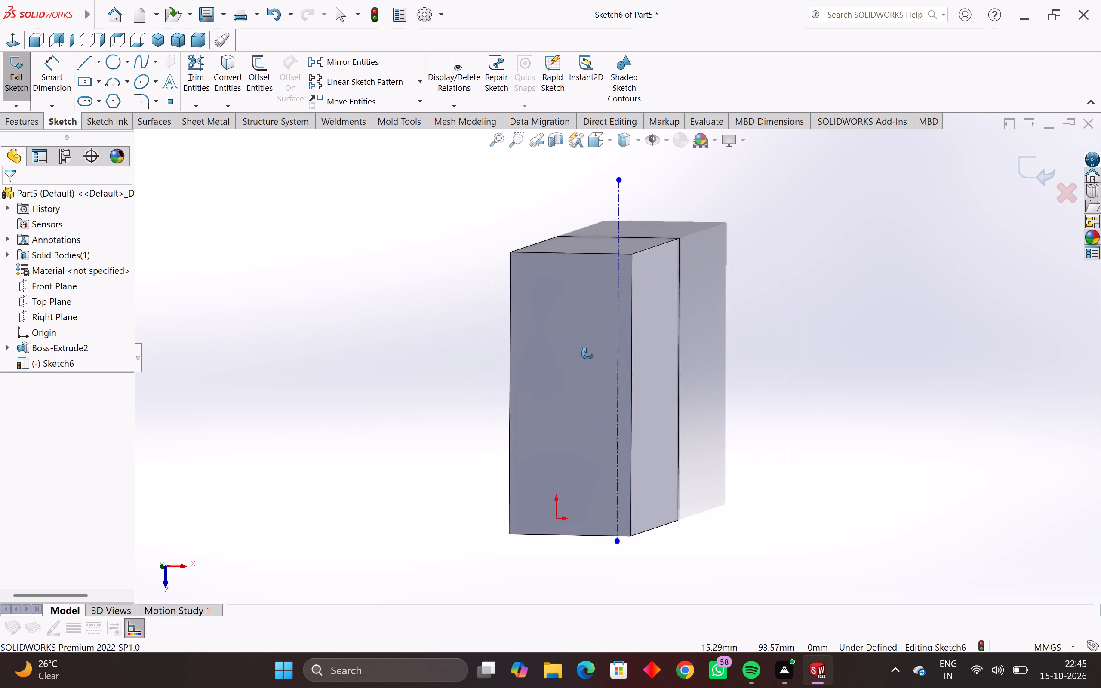
middle_click_drag(587, 353, 603, 341)
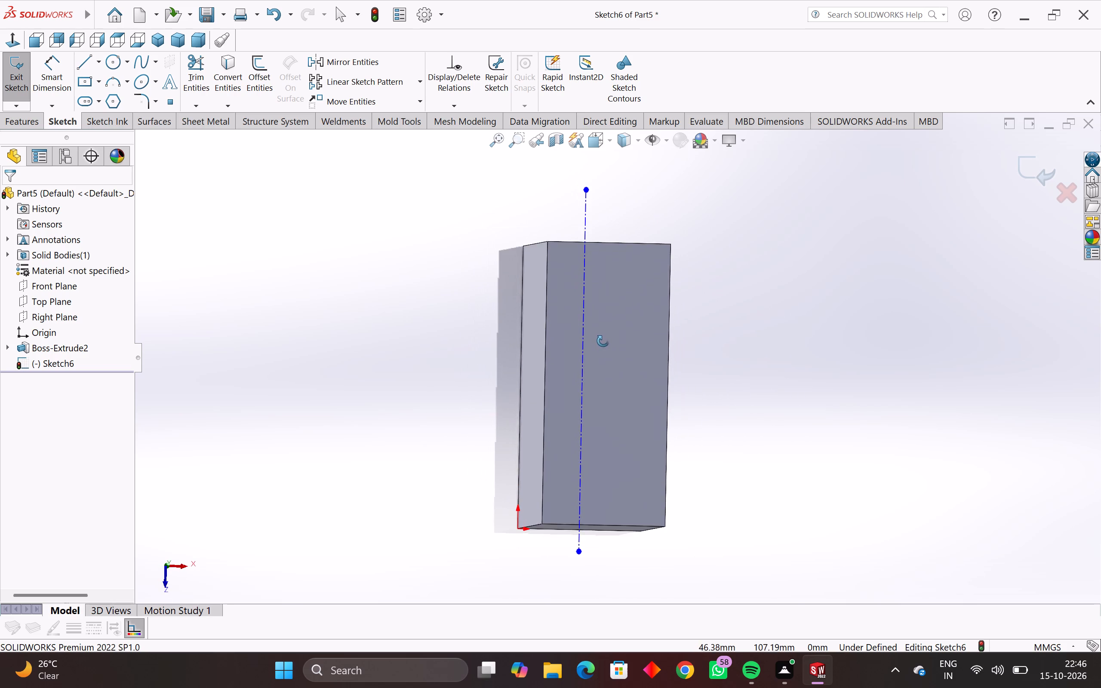
middle_click_drag(603, 341, 594, 370)
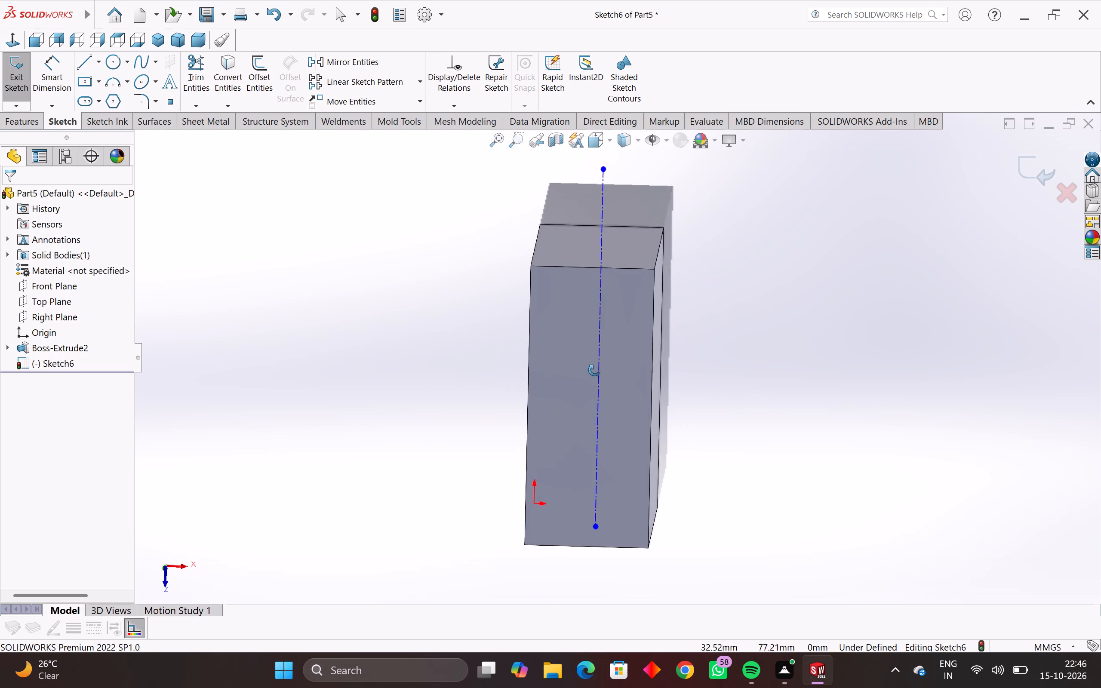
middle_click_drag(594, 370, 601, 358)
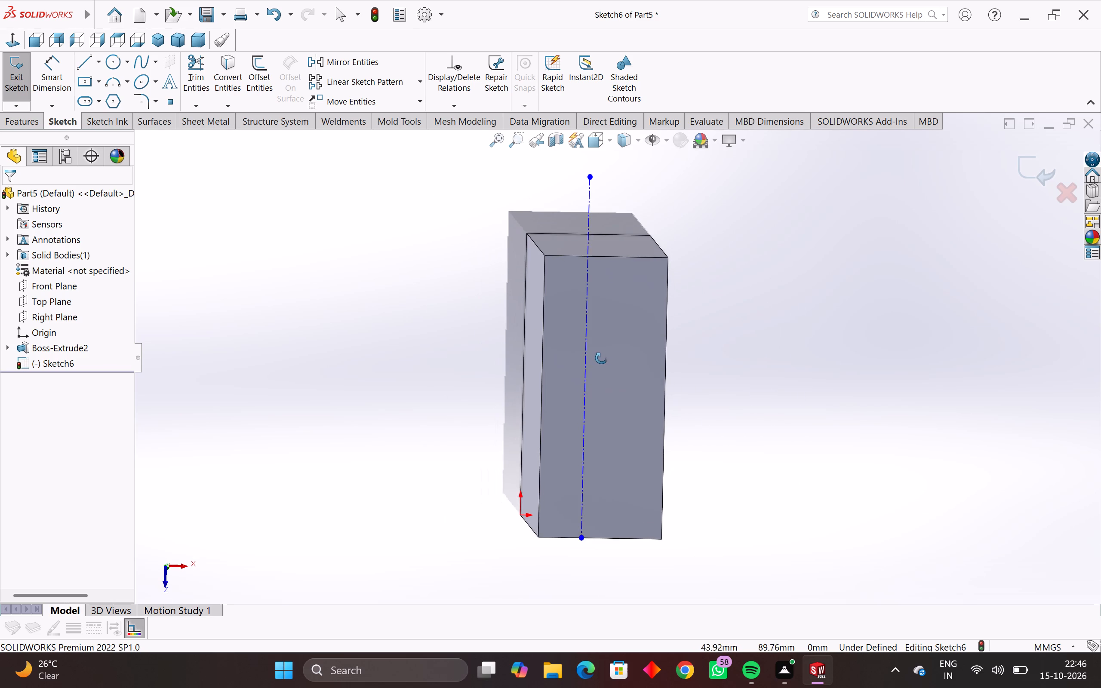
middle_click_drag(601, 358, 601, 353)
left_click_drag(604, 352, 599, 354)
left_click(596, 364)
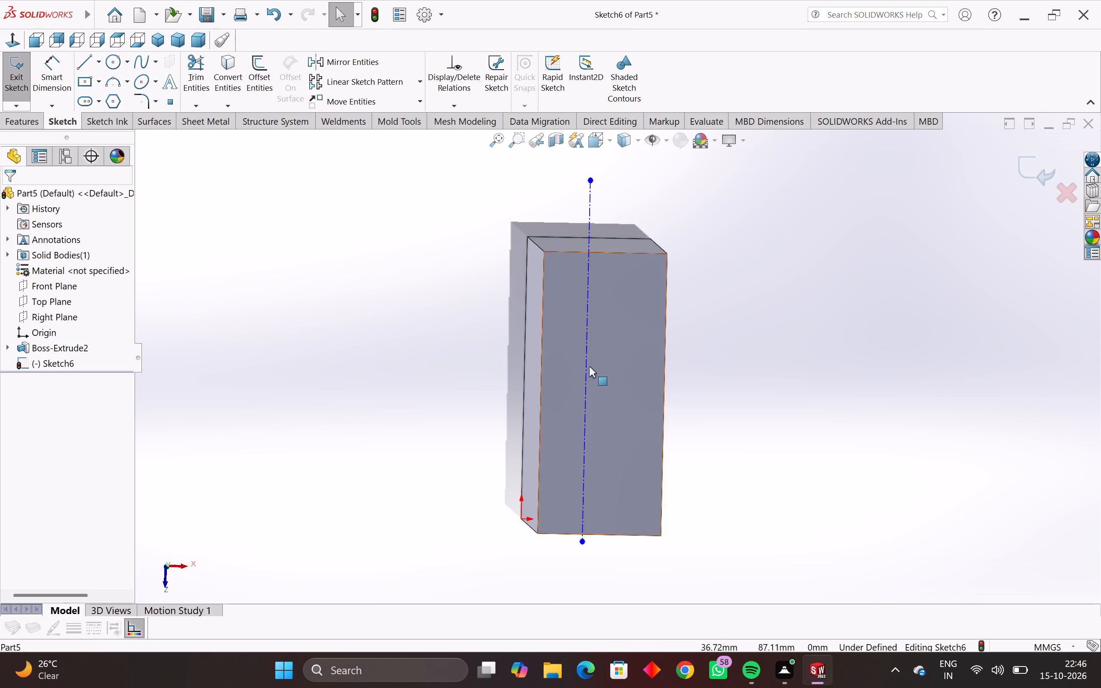
middle_click_drag(477, 317, 523, 456)
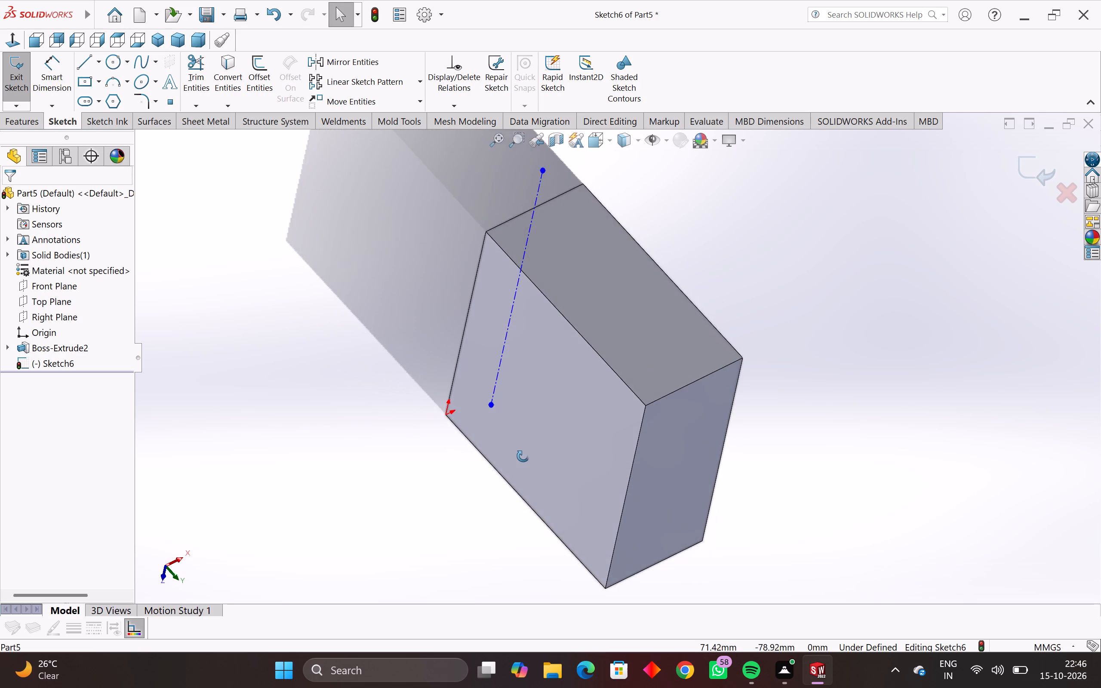
middle_click_drag(523, 456, 565, 494)
middle_click_drag(517, 351, 621, 388)
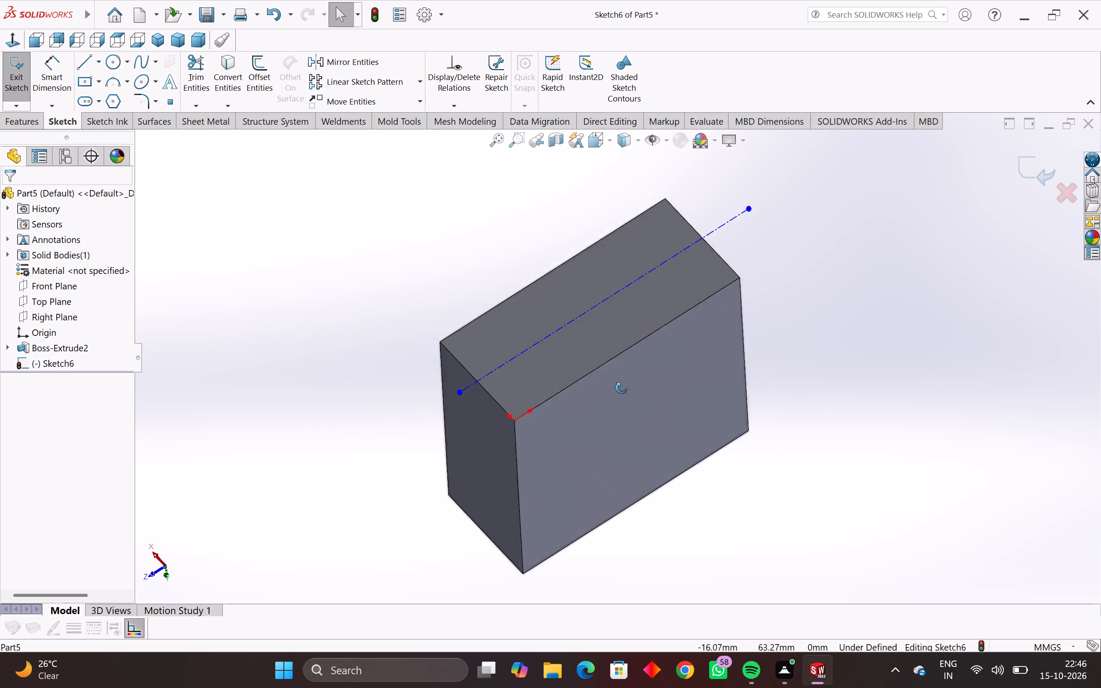
middle_click_drag(621, 388, 696, 480)
scroll(665, 289, "up", 1)
middle_click_drag(664, 289, 571, 302)
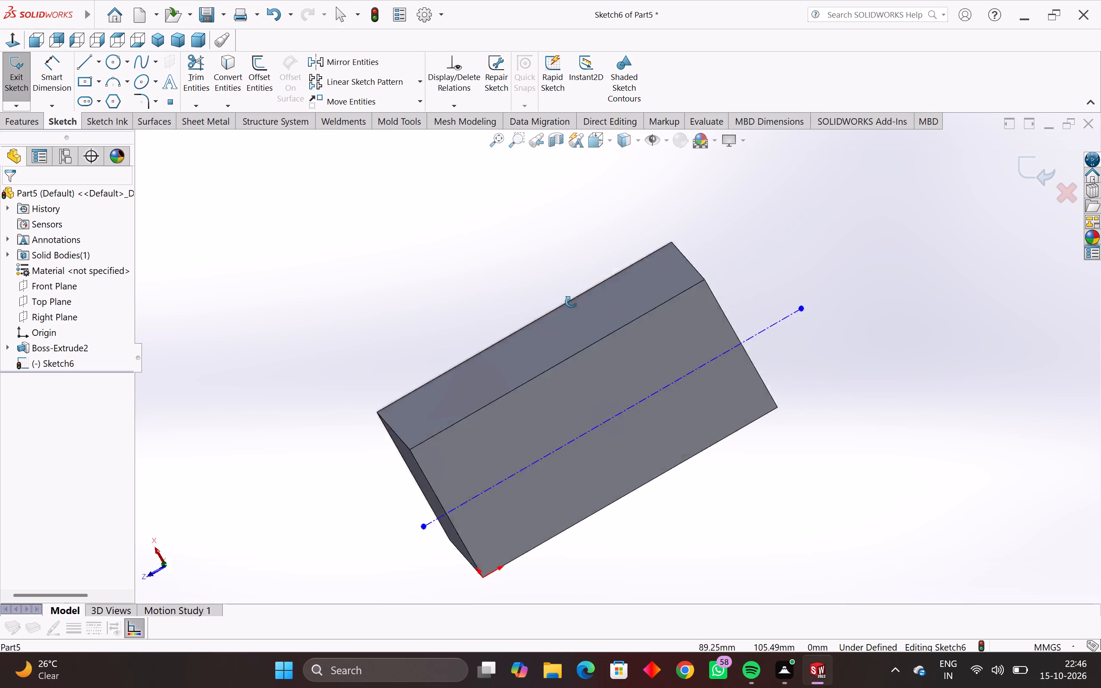
middle_click_drag(571, 302, 532, 192)
middle_click_drag(307, 458, 527, 406)
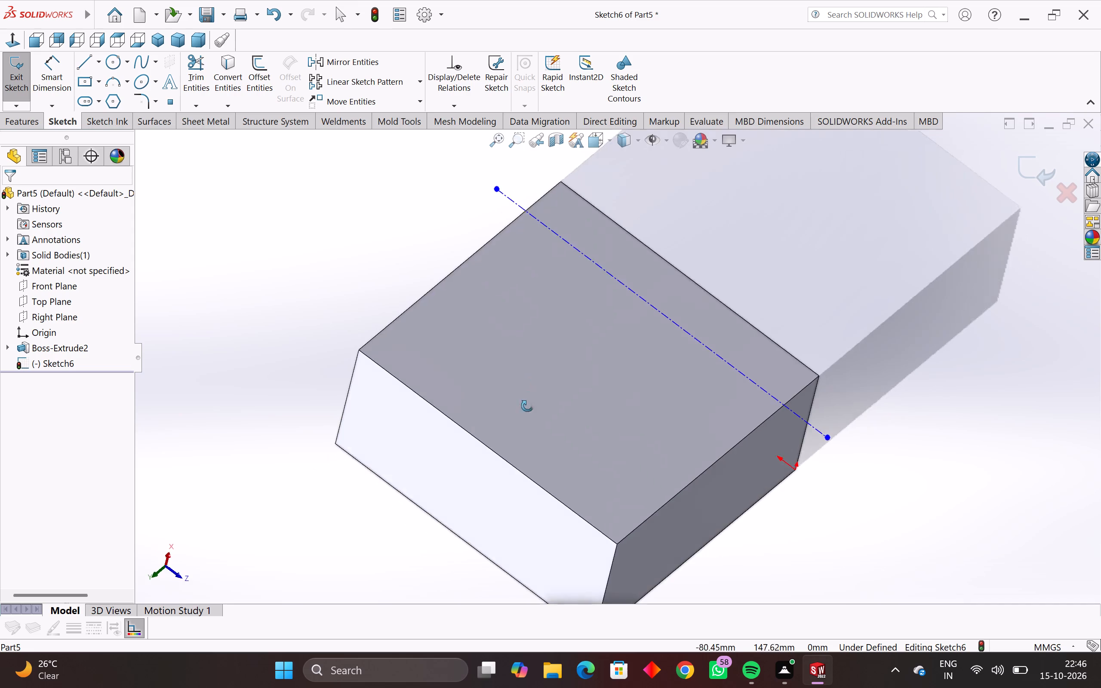
middle_click_drag(527, 406, 407, 568)
middle_click_drag(476, 497, 476, 498)
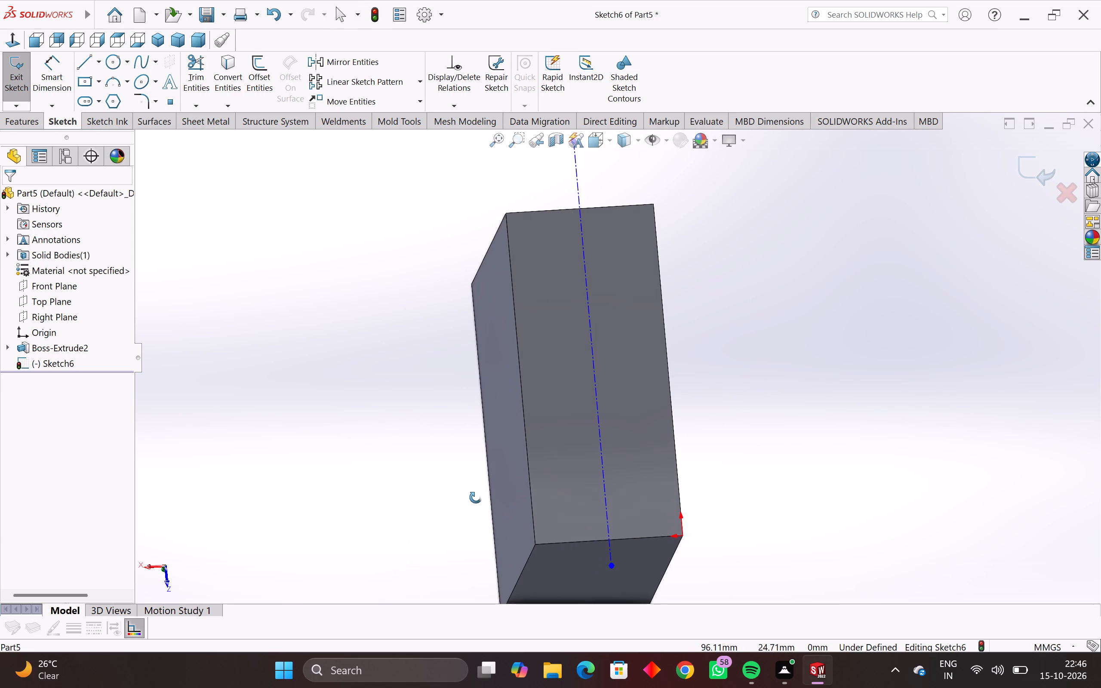
middle_click_drag(476, 498, 465, 521)
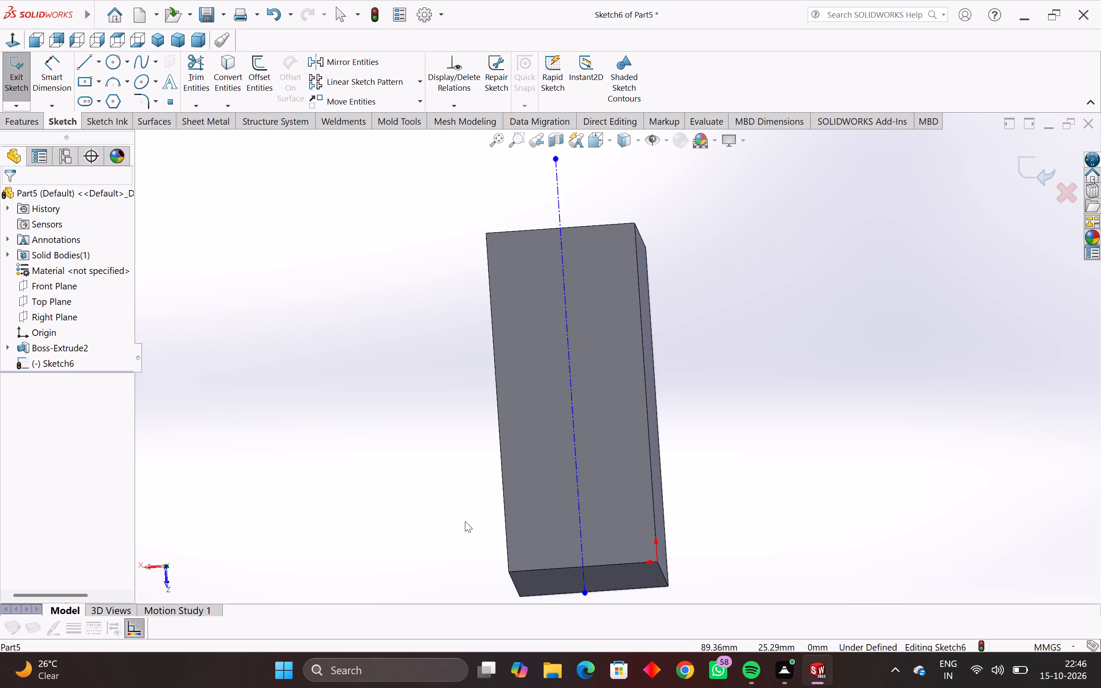
middle_click_drag(465, 521, 470, 542)
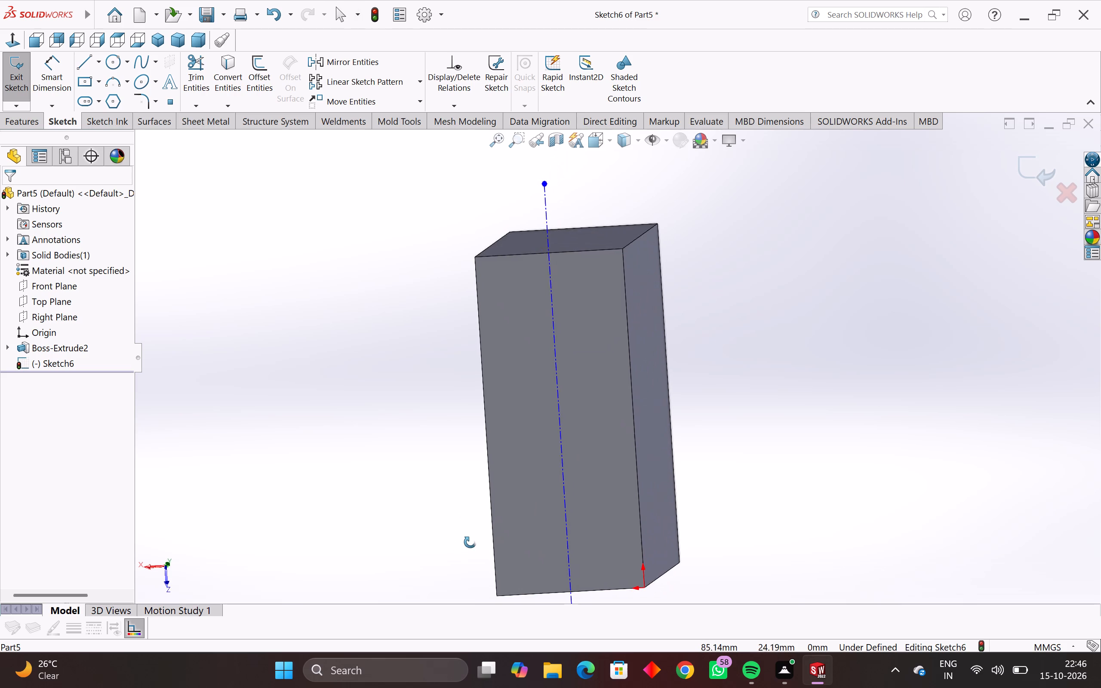
middle_click_drag(470, 542, 470, 530)
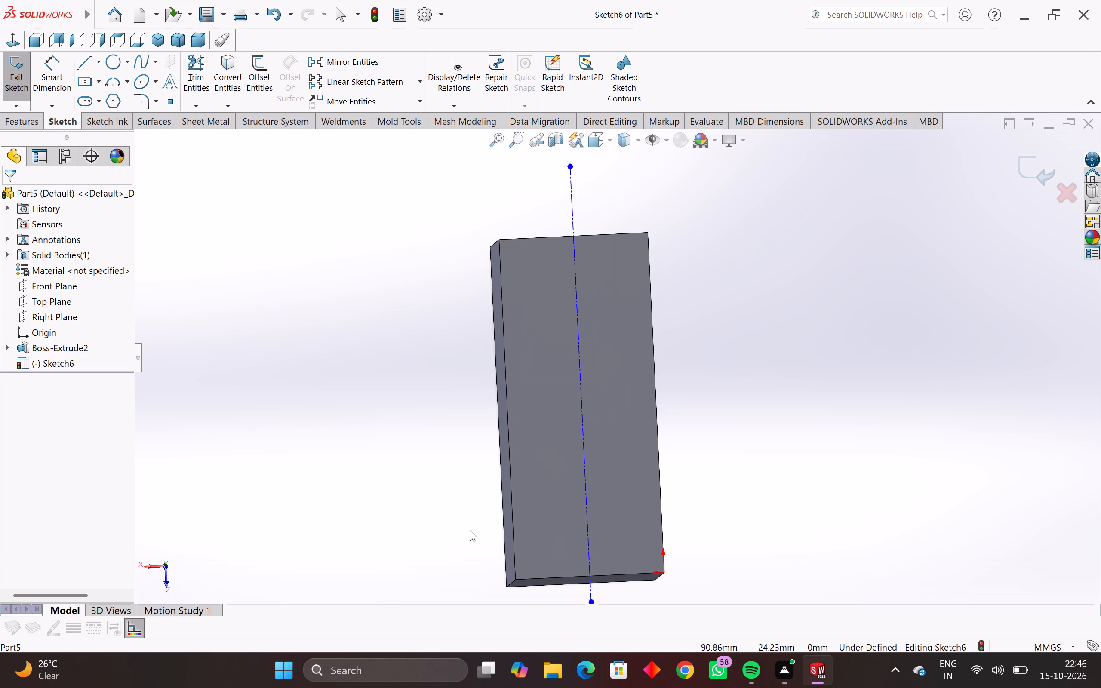
middle_click_drag(468, 528, 458, 533)
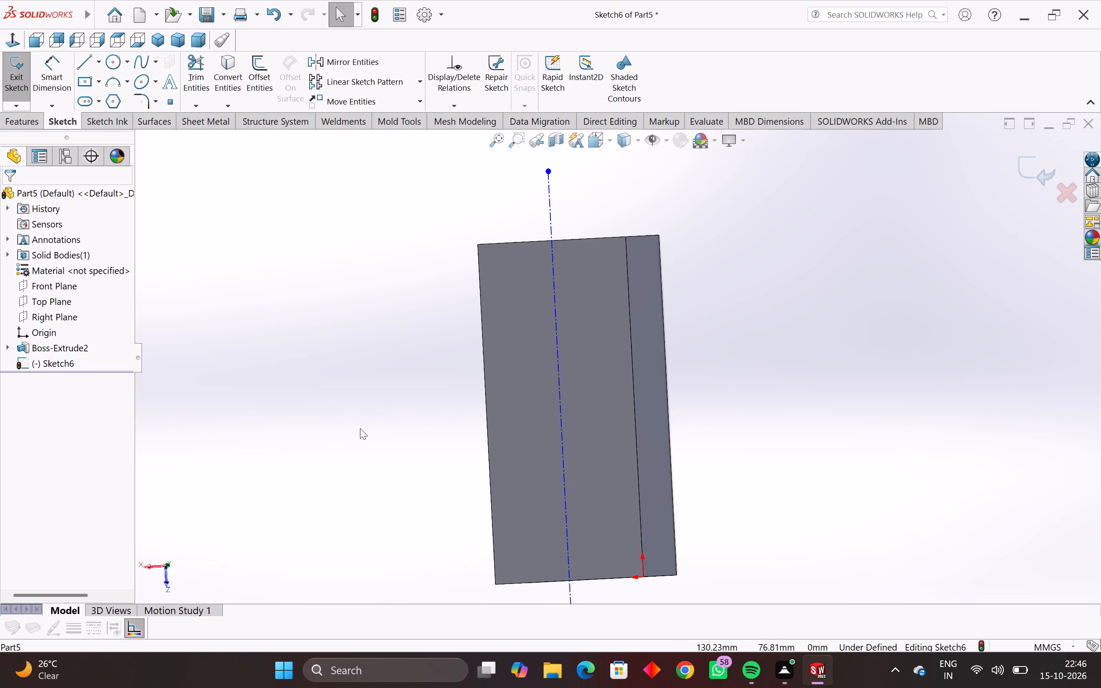
scroll(368, 447, "down", 1)
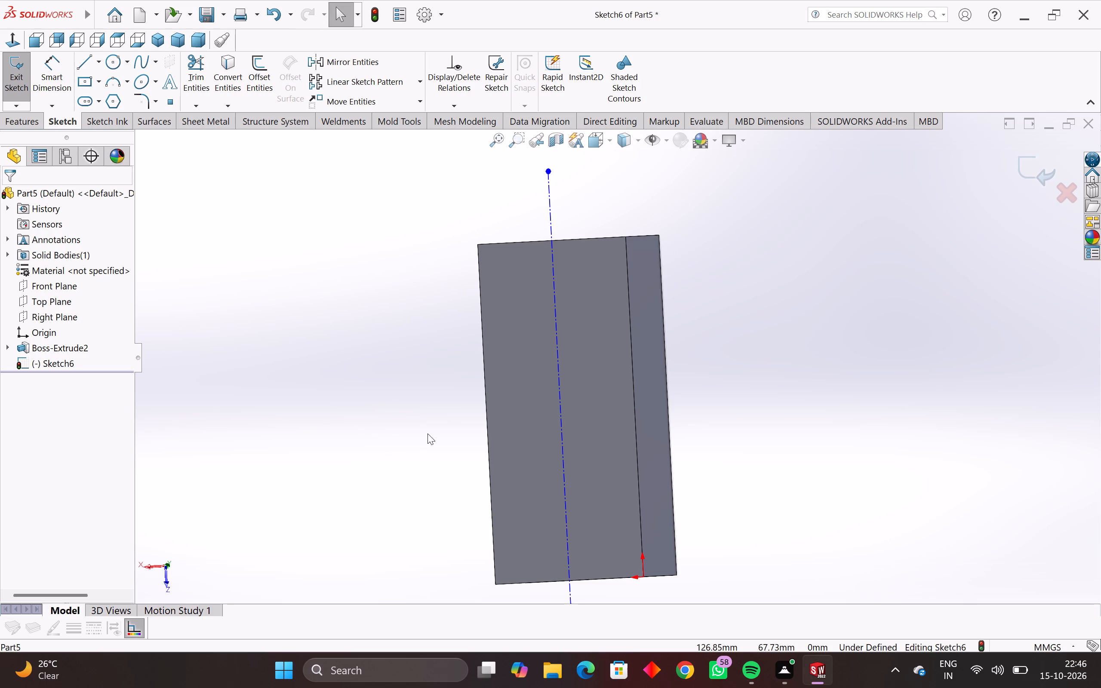
middle_click_drag(437, 432, 471, 430)
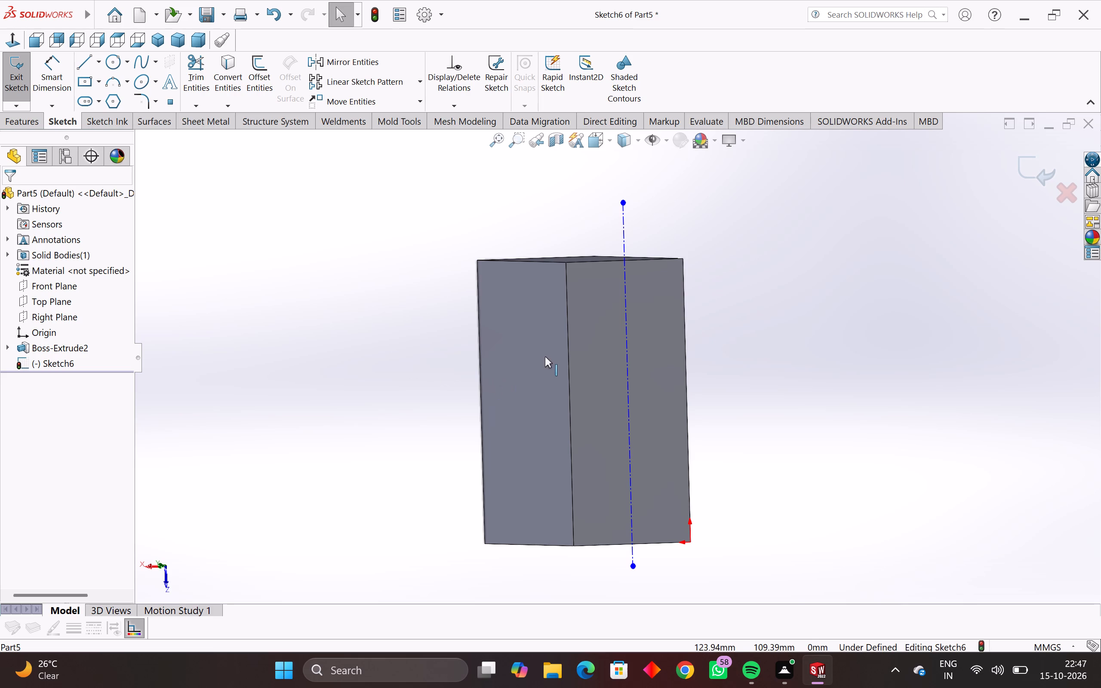
middle_click_drag(560, 389, 542, 390)
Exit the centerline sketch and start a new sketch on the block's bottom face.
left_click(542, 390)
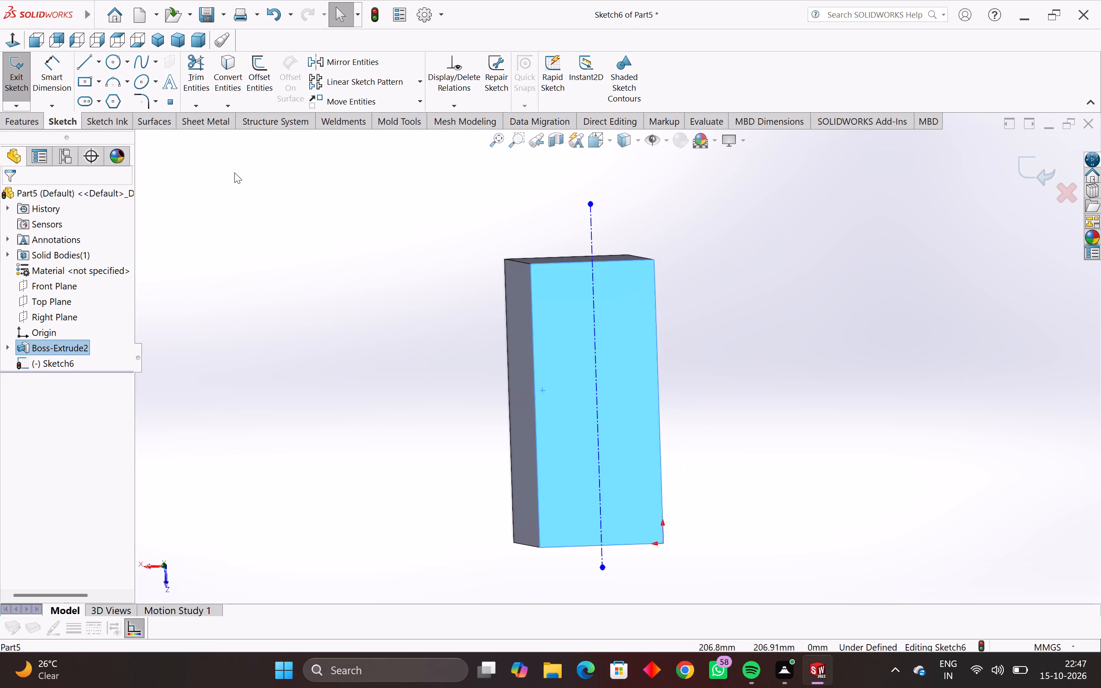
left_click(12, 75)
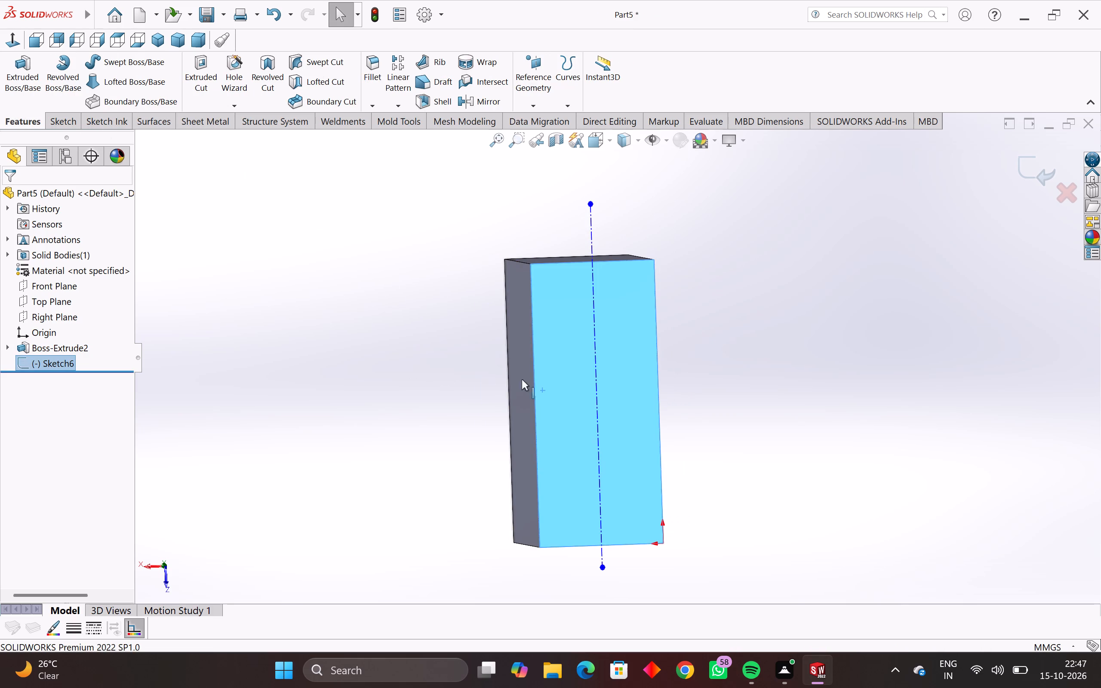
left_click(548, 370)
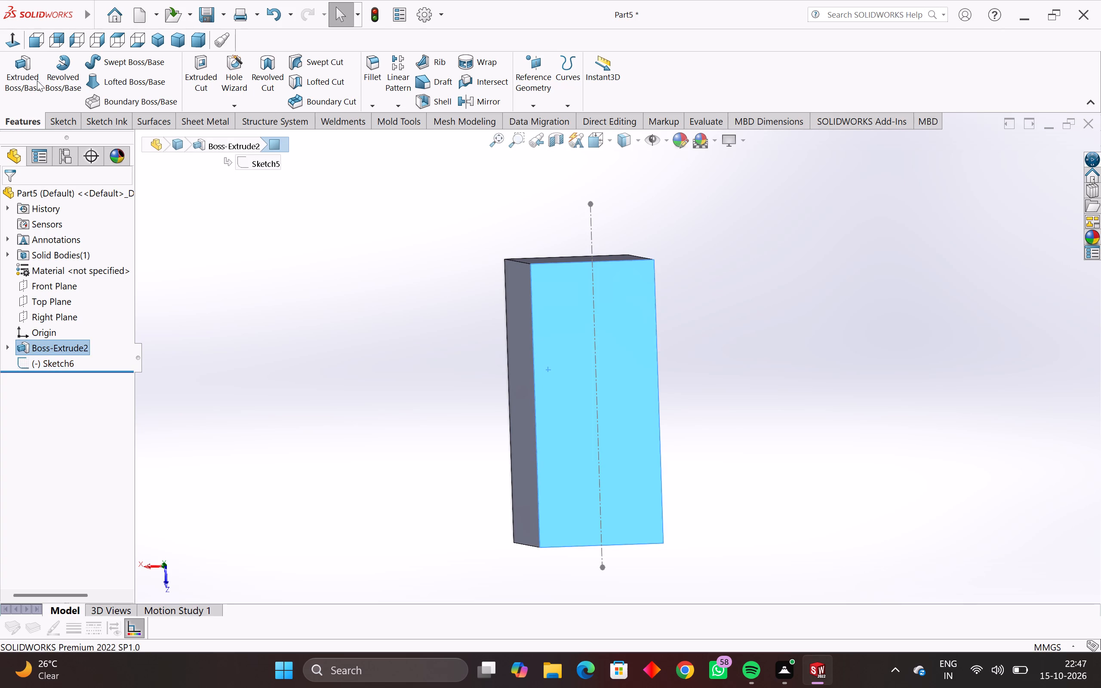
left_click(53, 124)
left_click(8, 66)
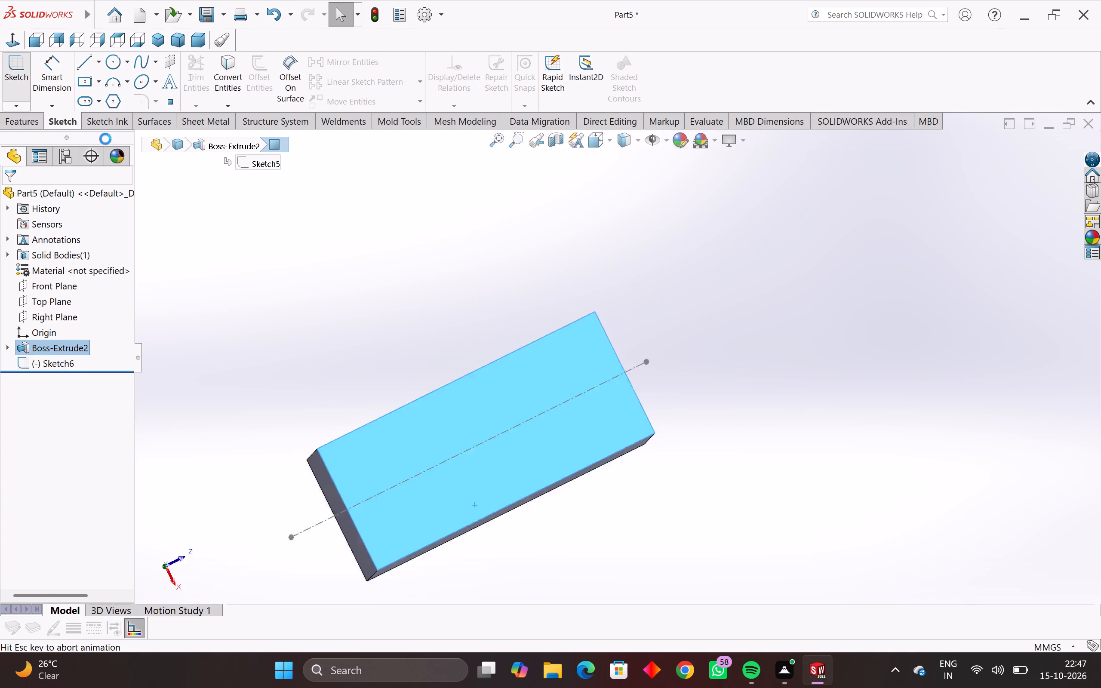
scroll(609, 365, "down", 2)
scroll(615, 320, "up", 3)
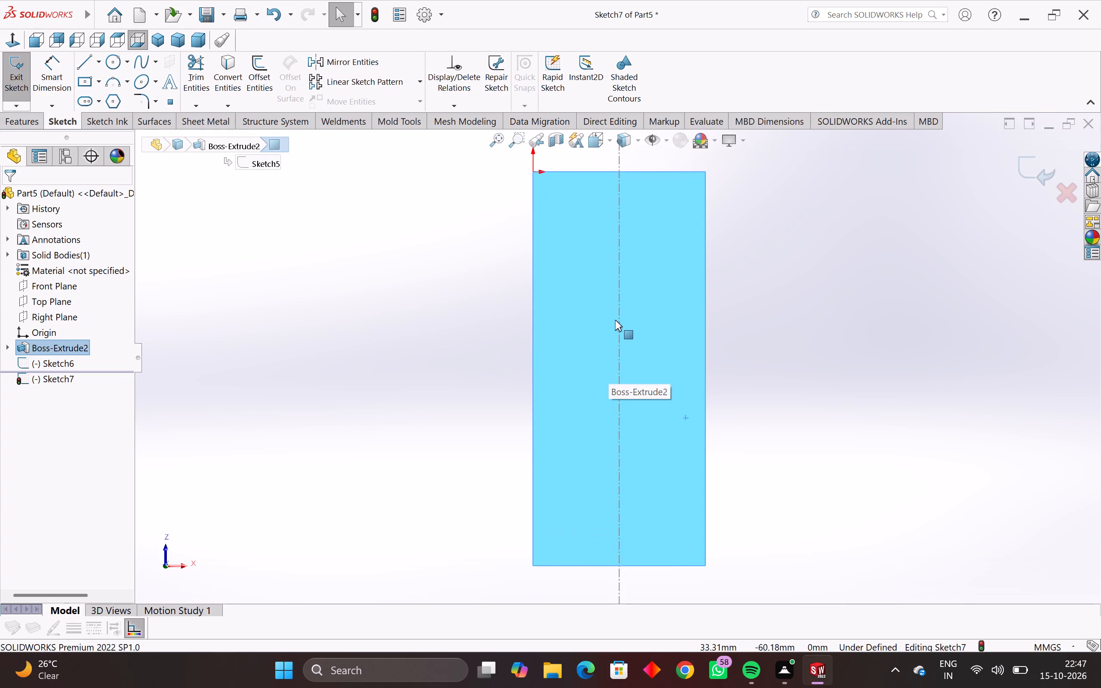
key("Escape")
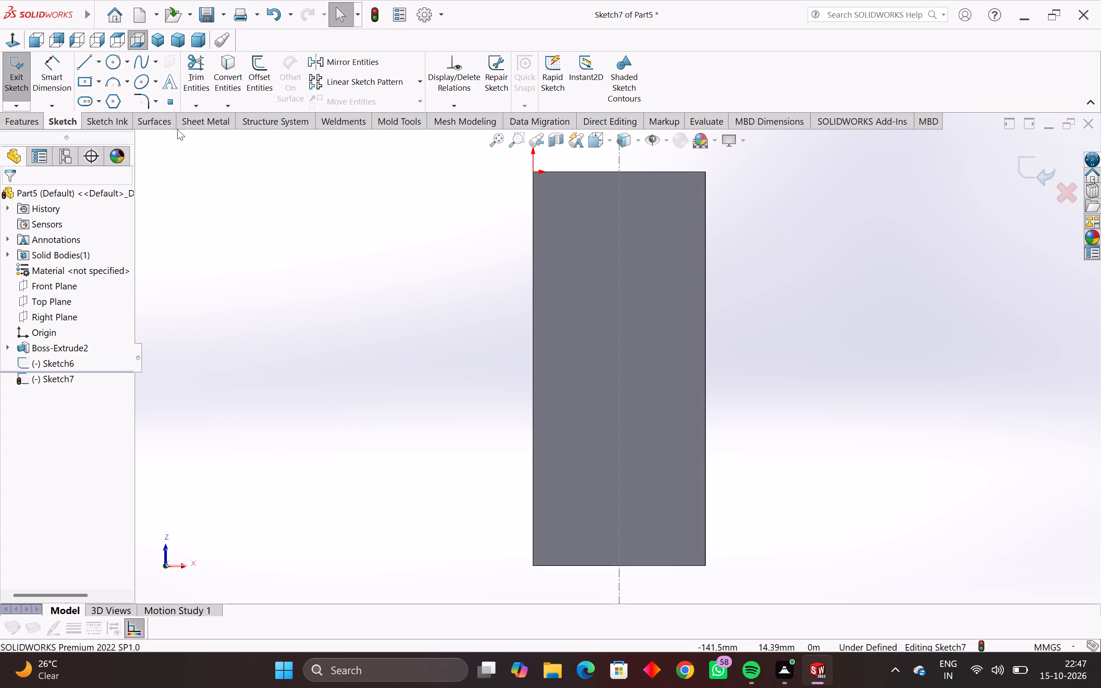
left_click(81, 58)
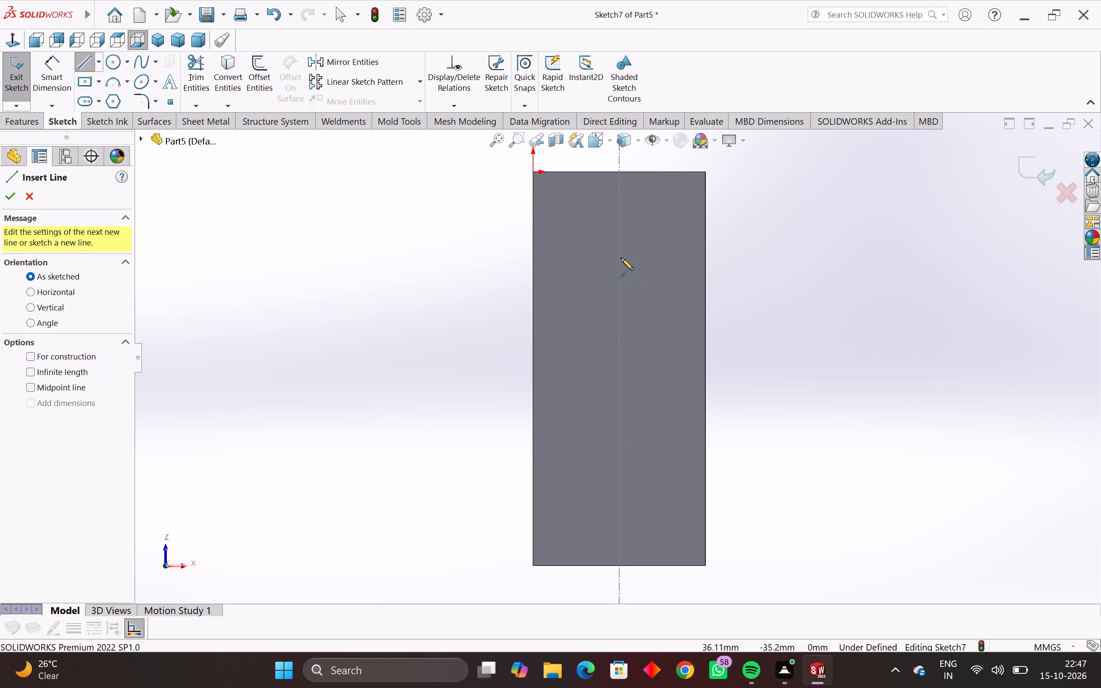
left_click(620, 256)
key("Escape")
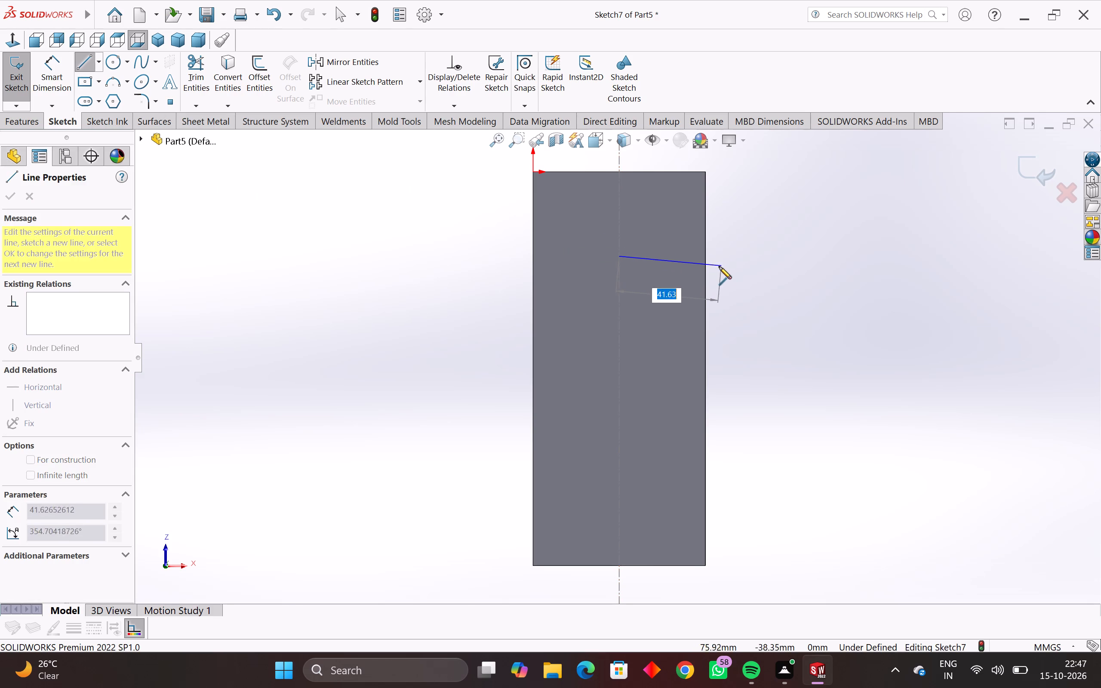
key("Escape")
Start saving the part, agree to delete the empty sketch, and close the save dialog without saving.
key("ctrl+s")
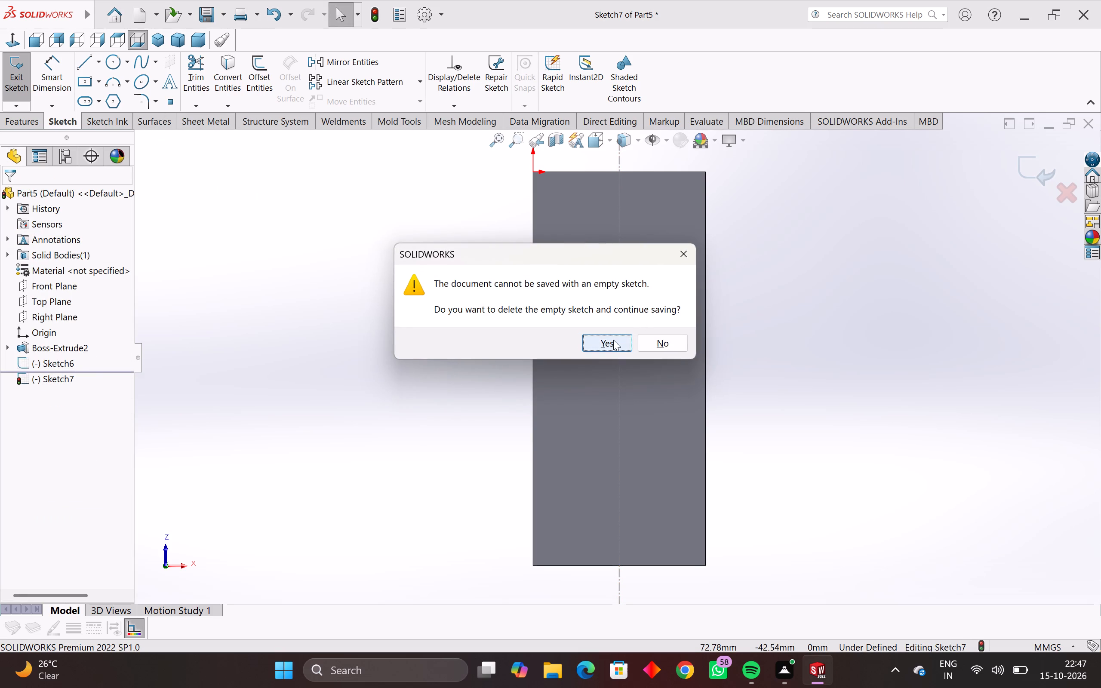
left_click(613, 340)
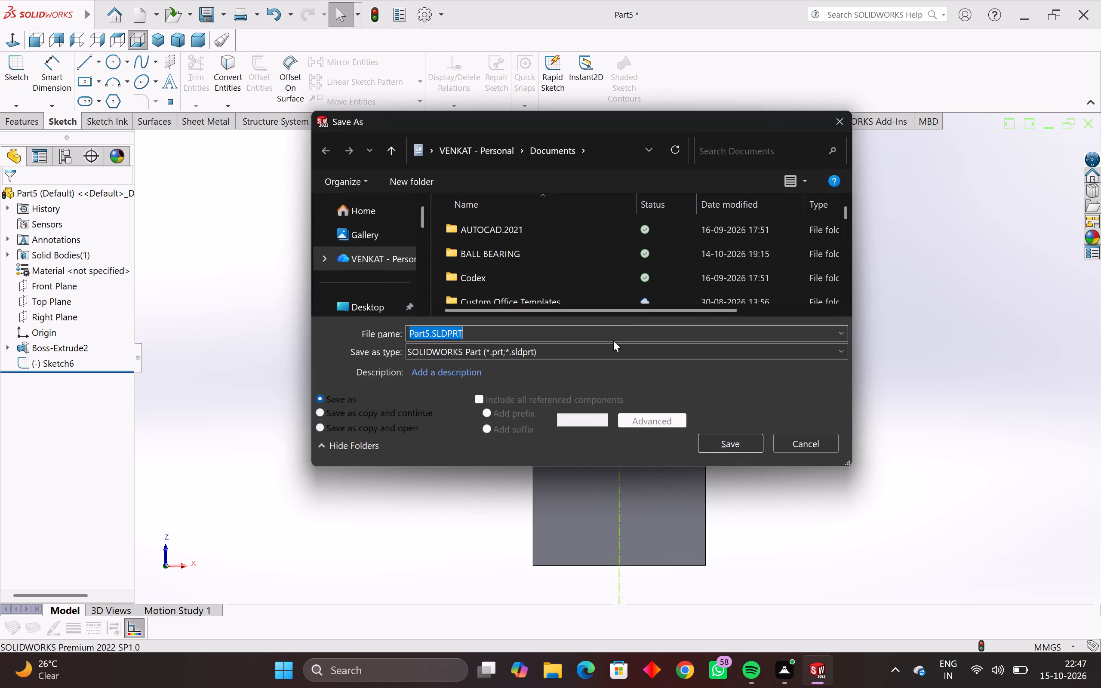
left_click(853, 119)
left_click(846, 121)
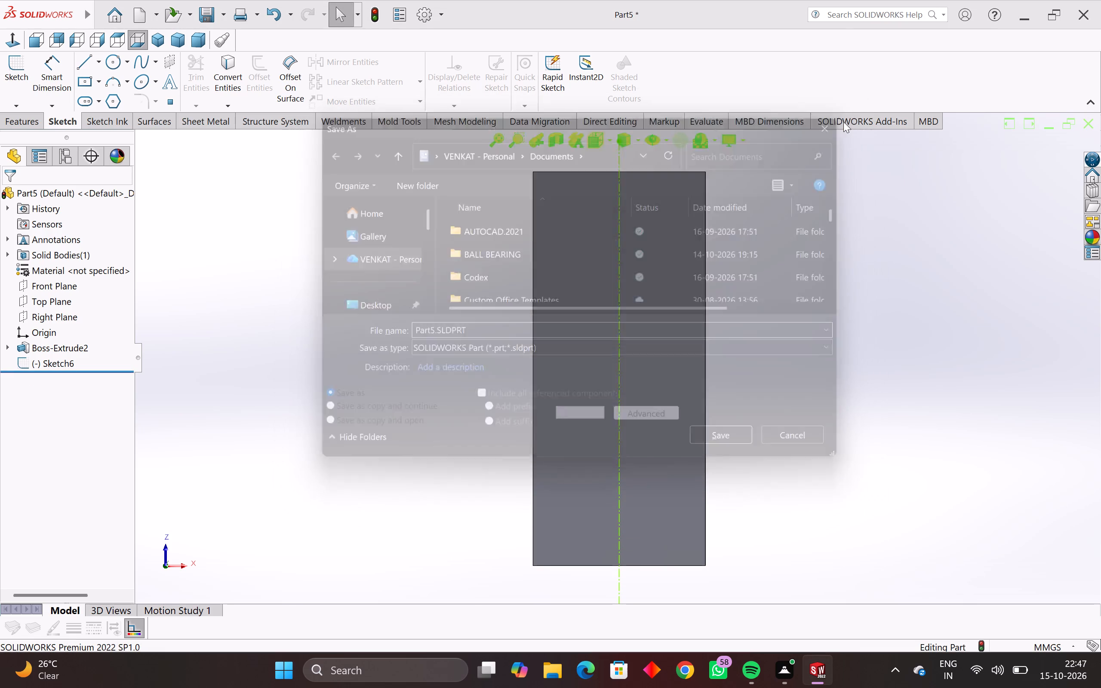
Undo back into editing the sketch that holds the block's vertical centerline.
key("ctrl+z")
key("ctrl+z")
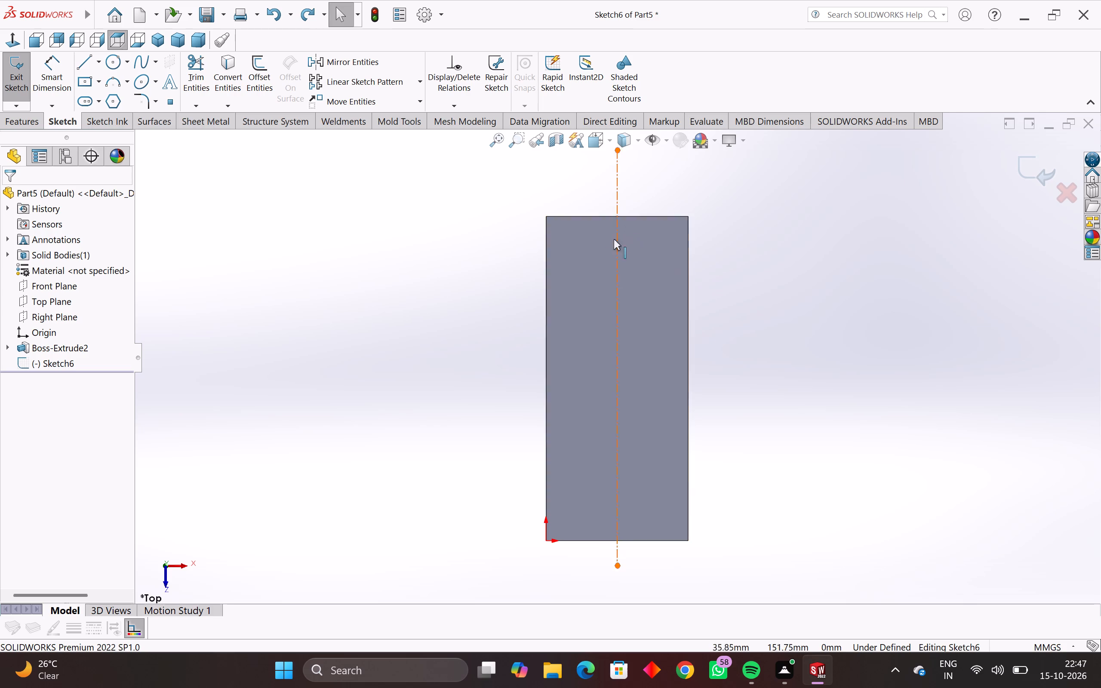
left_click(616, 344)
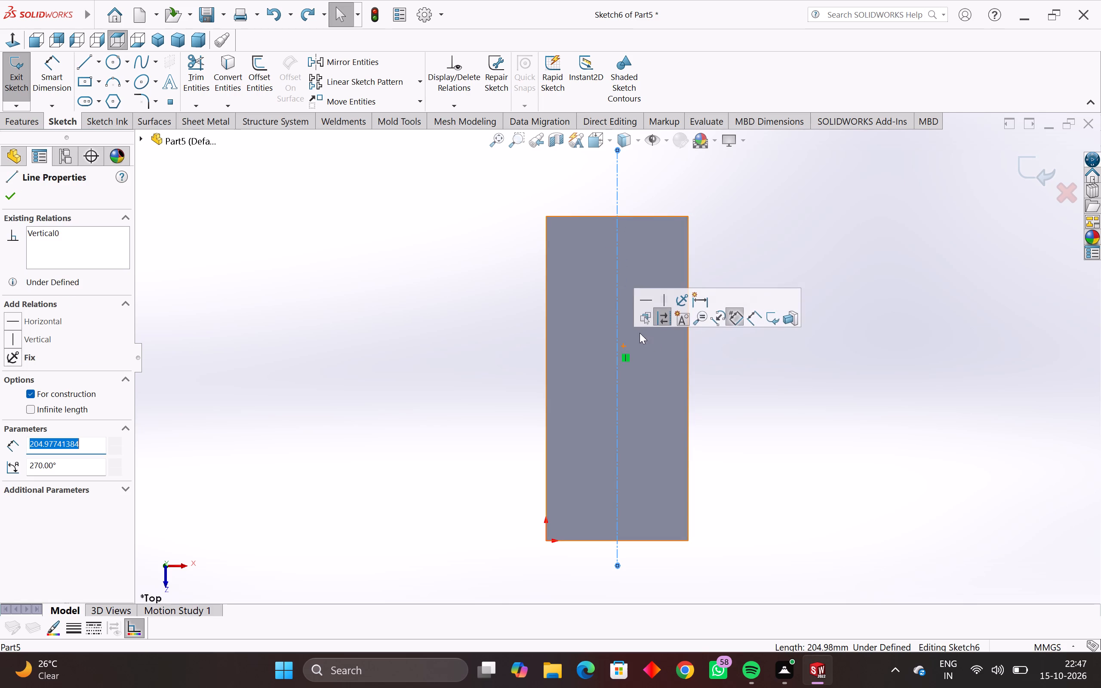
key("Escape")
key("Escape")
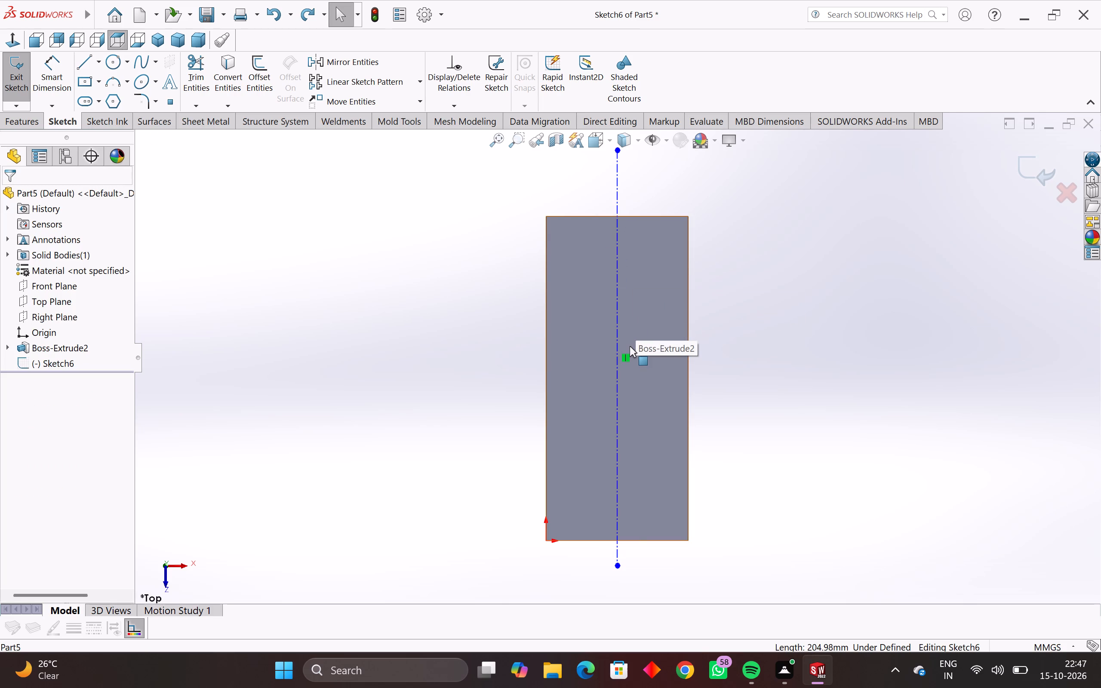
Undo the deletion of the slanted centerlines and their drawing, back to the single vertical centerline.
key("ctrl+z")
key("ctrl+z")
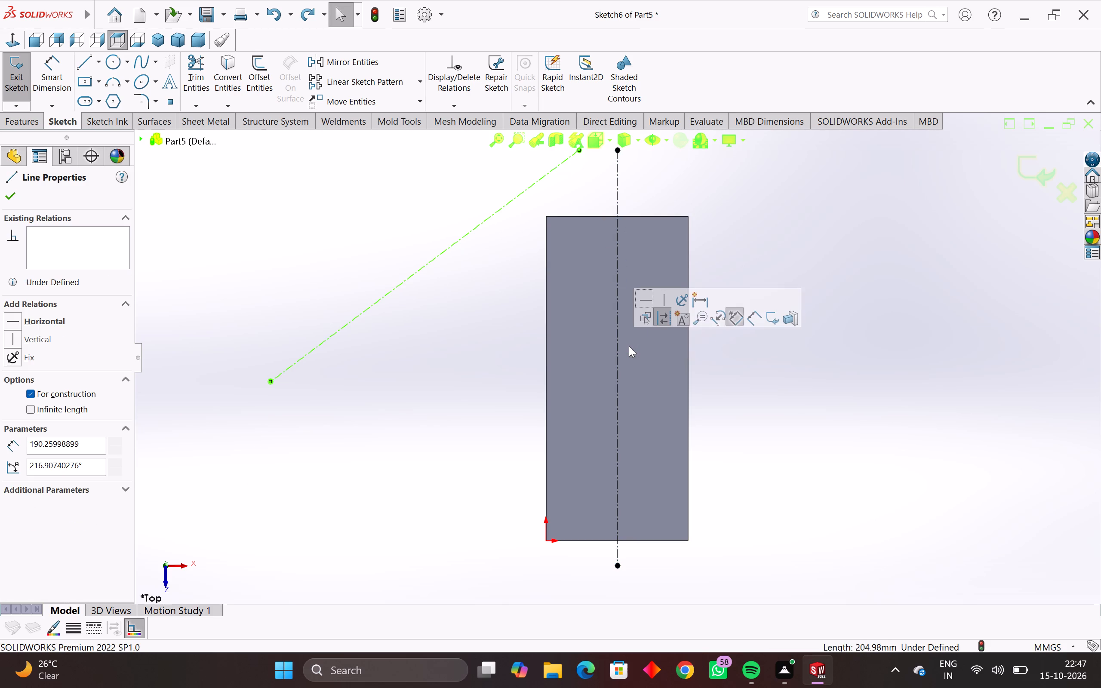
key("Escape")
key("ctrl+z")
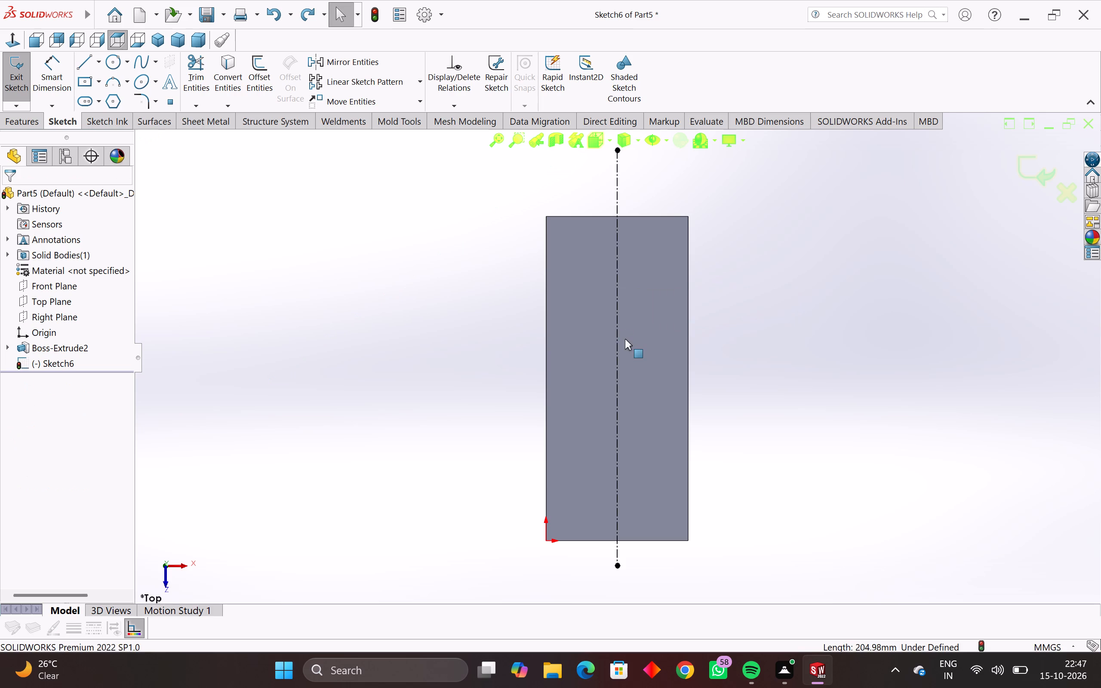
Undo the block's vertical centerline and the sketch that holds it.
key("ctrl+z")
left_click(586, 456)
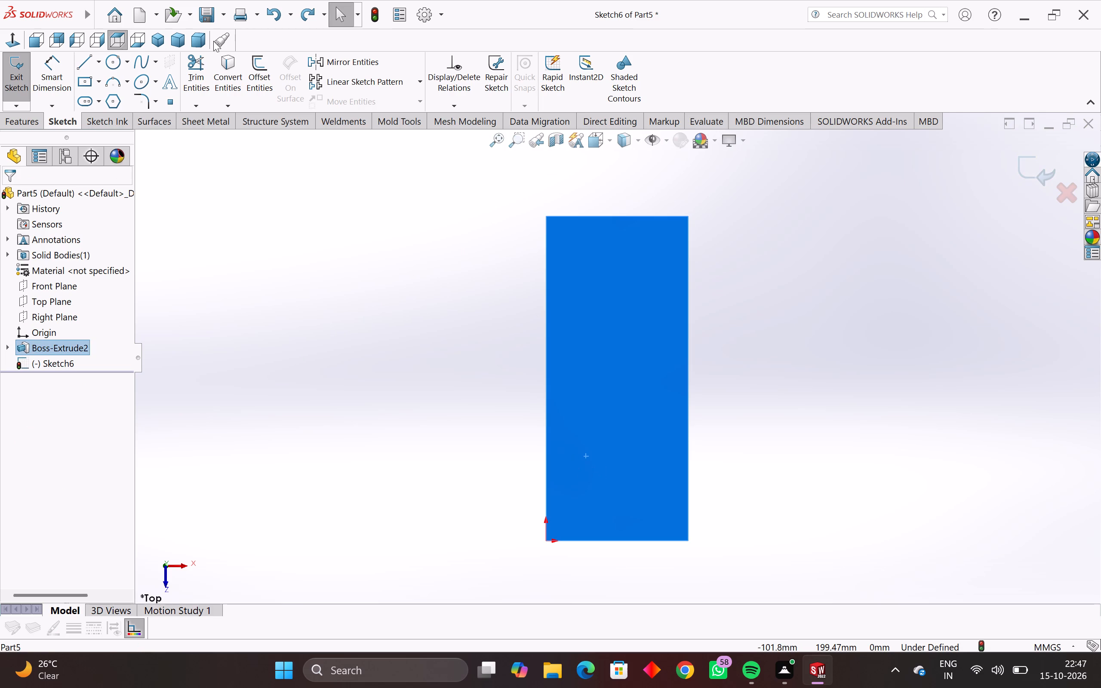
key("ctrl+z")
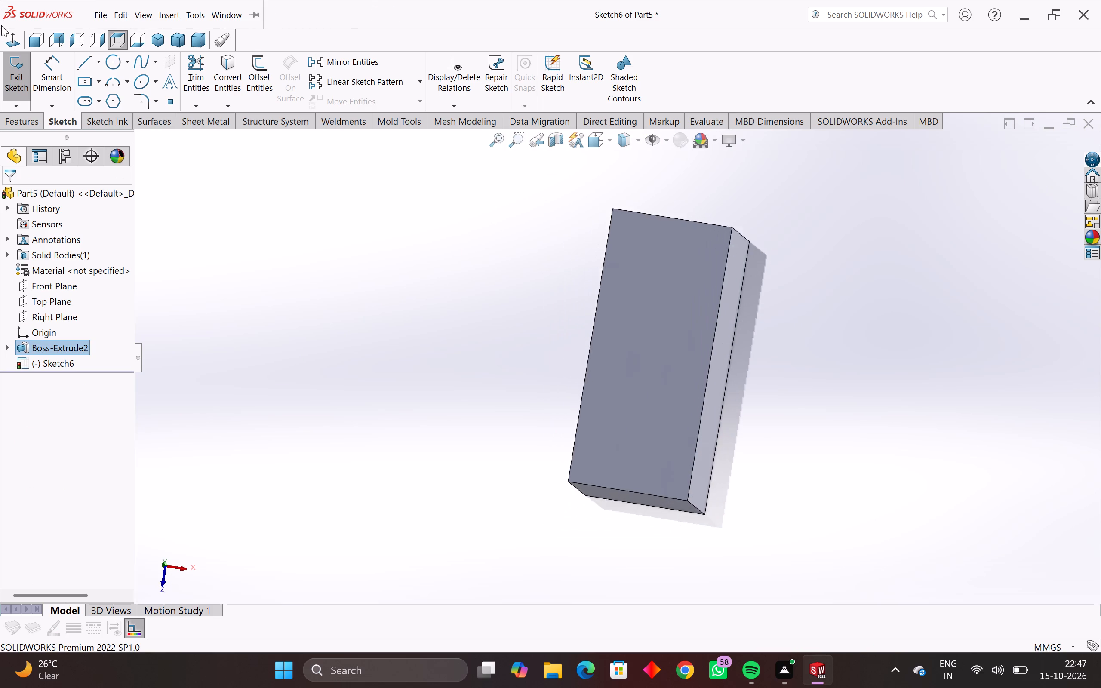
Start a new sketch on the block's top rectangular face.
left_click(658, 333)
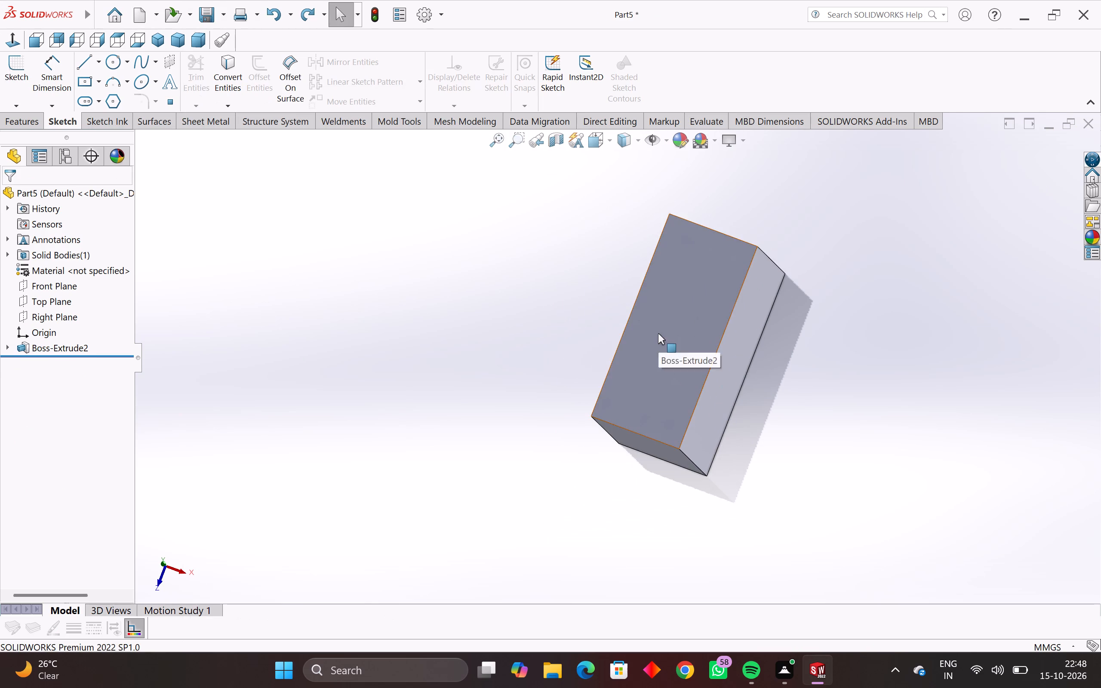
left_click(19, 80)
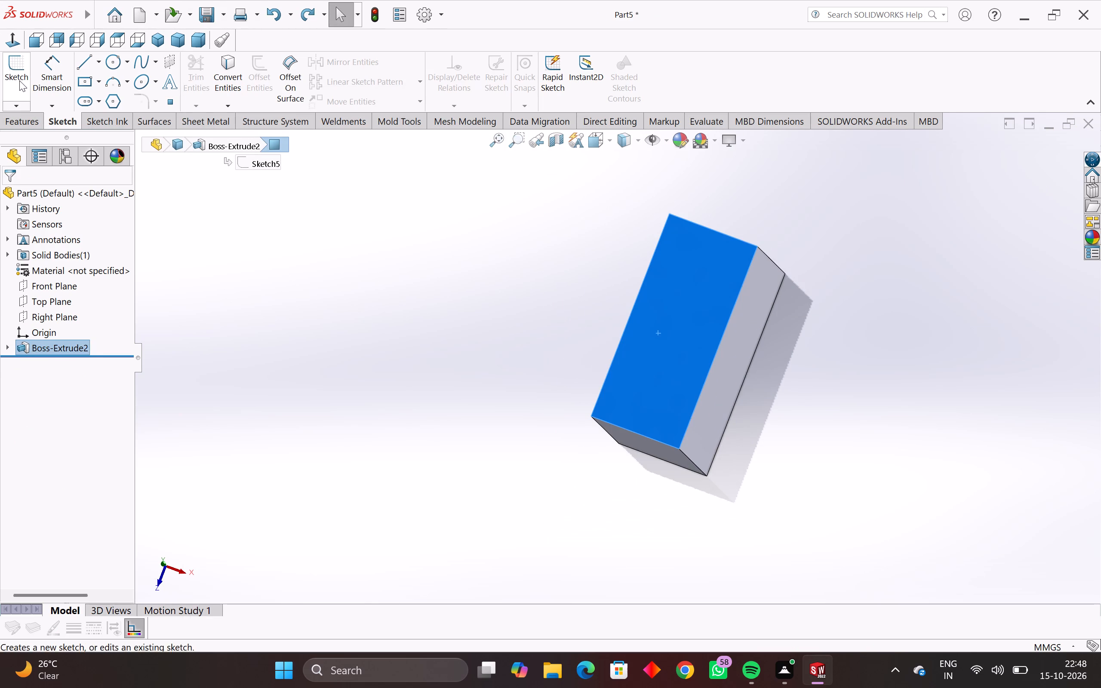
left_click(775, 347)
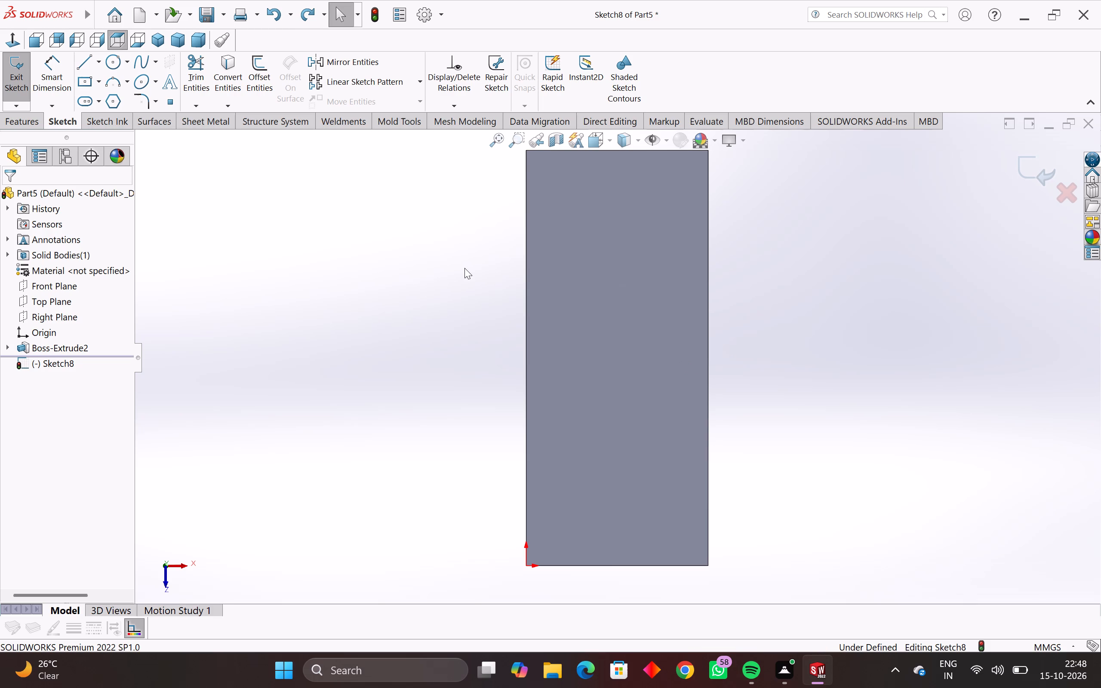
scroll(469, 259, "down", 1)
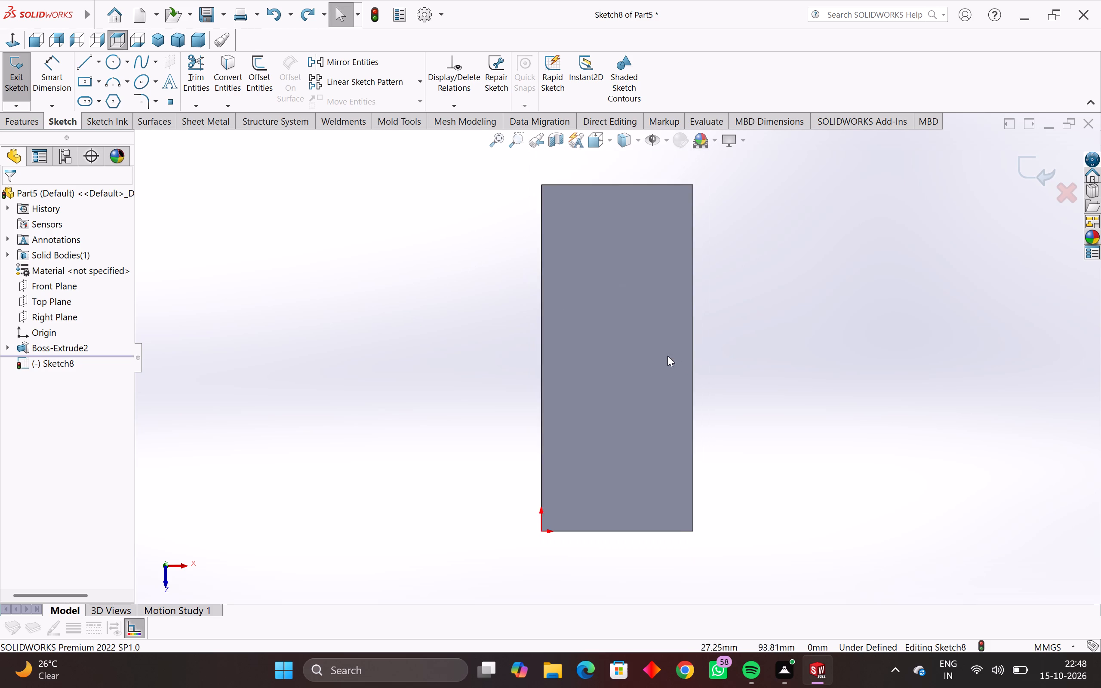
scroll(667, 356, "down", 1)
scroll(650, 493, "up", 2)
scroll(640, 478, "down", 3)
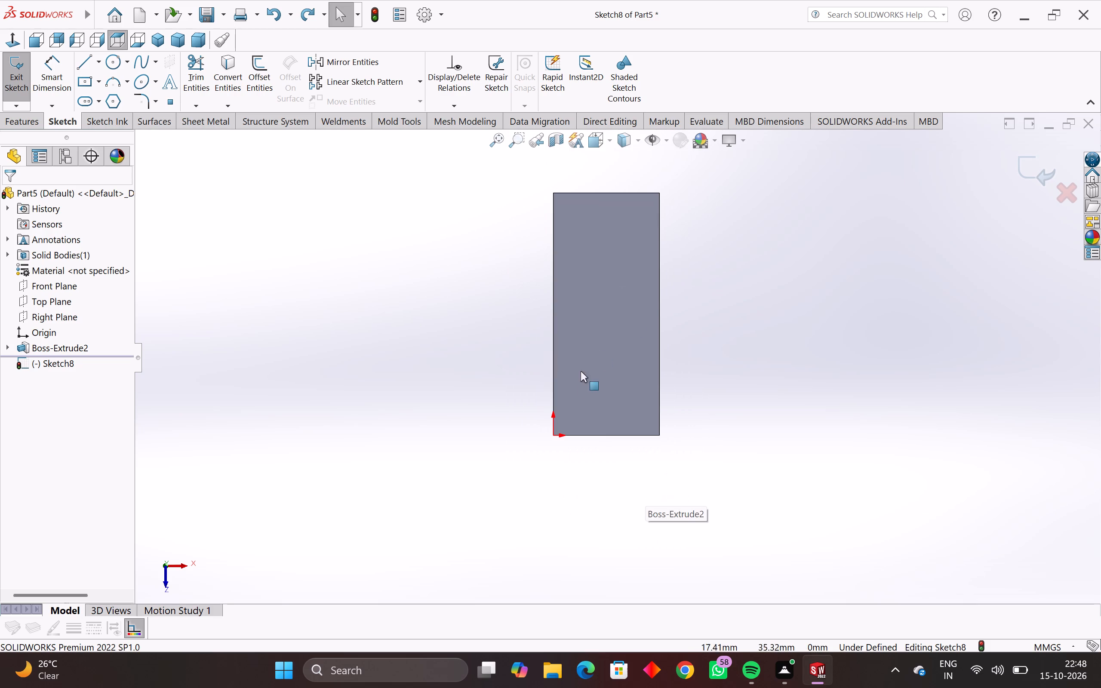
Undo the new face sketch and the block's extrusion.
key("ctrl+z")
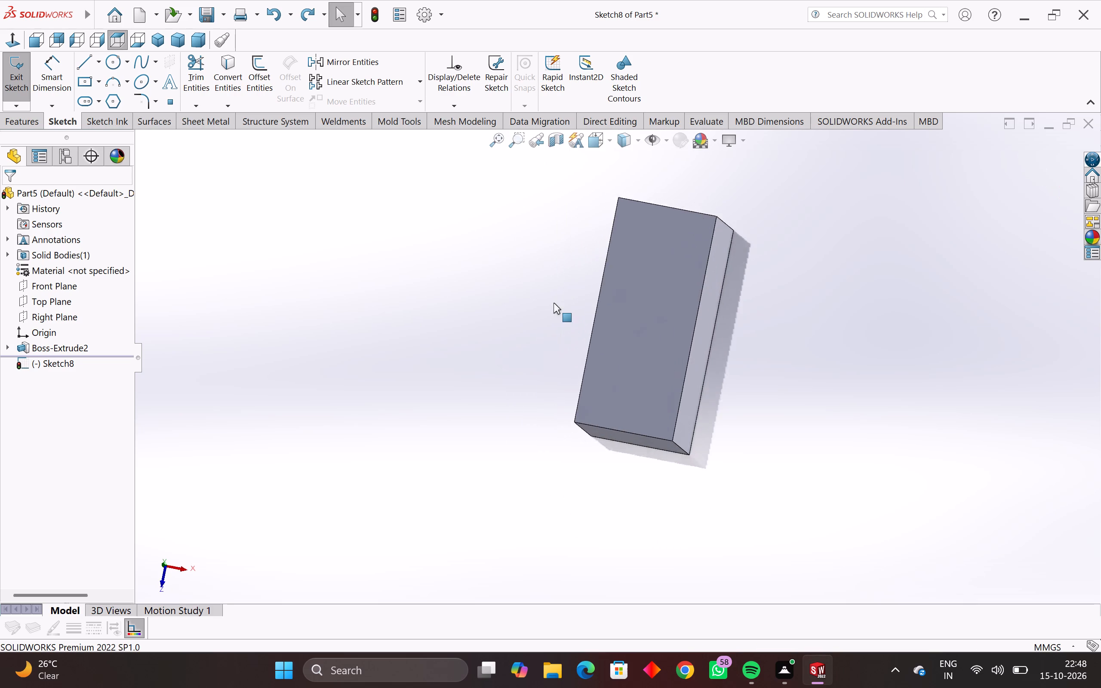
key("ctrl+z")
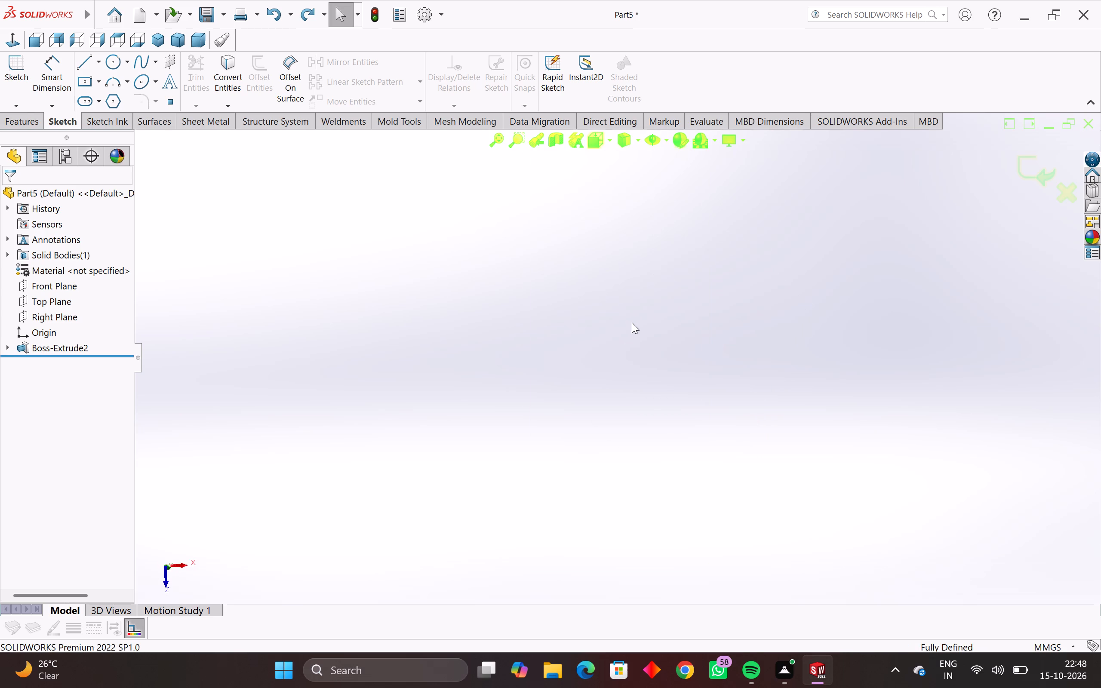
Set the base rectangle's long side to 250 mm and its short side to 100 mm.
double_click(713, 321)
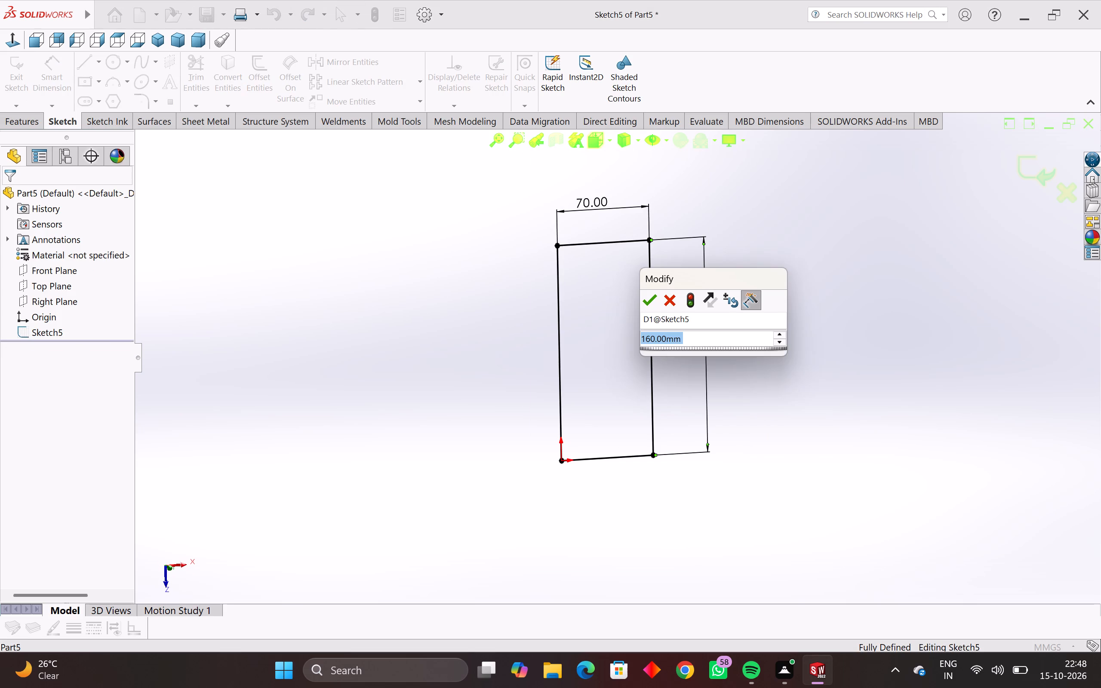
type("250")
key("Return")
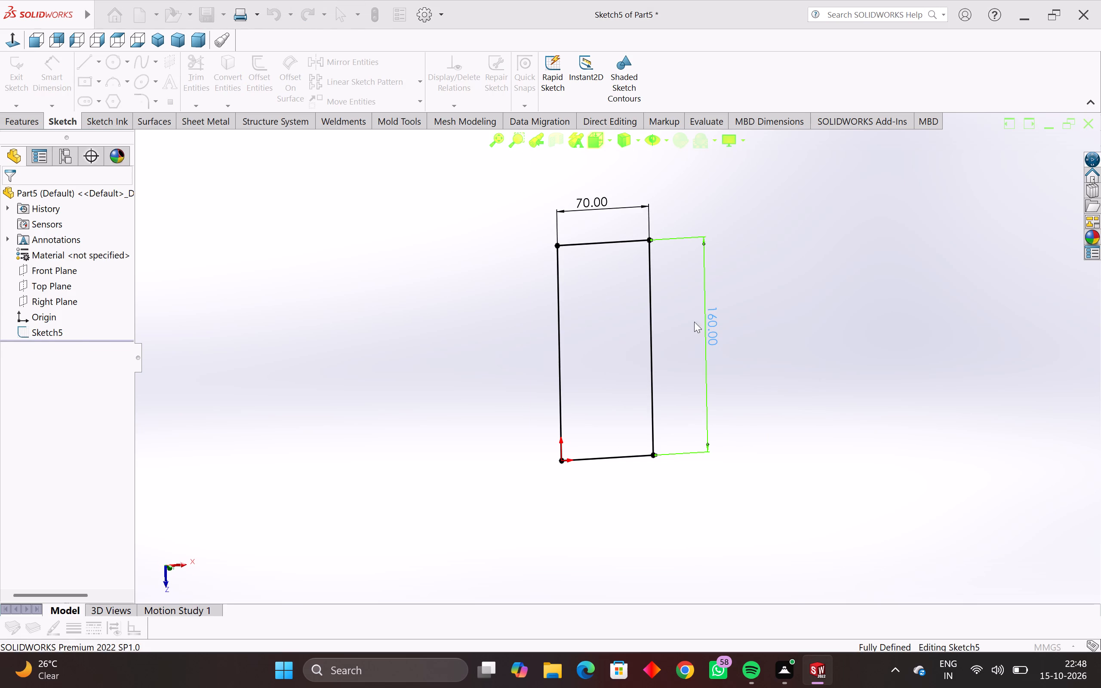
scroll(623, 283, "down", 4)
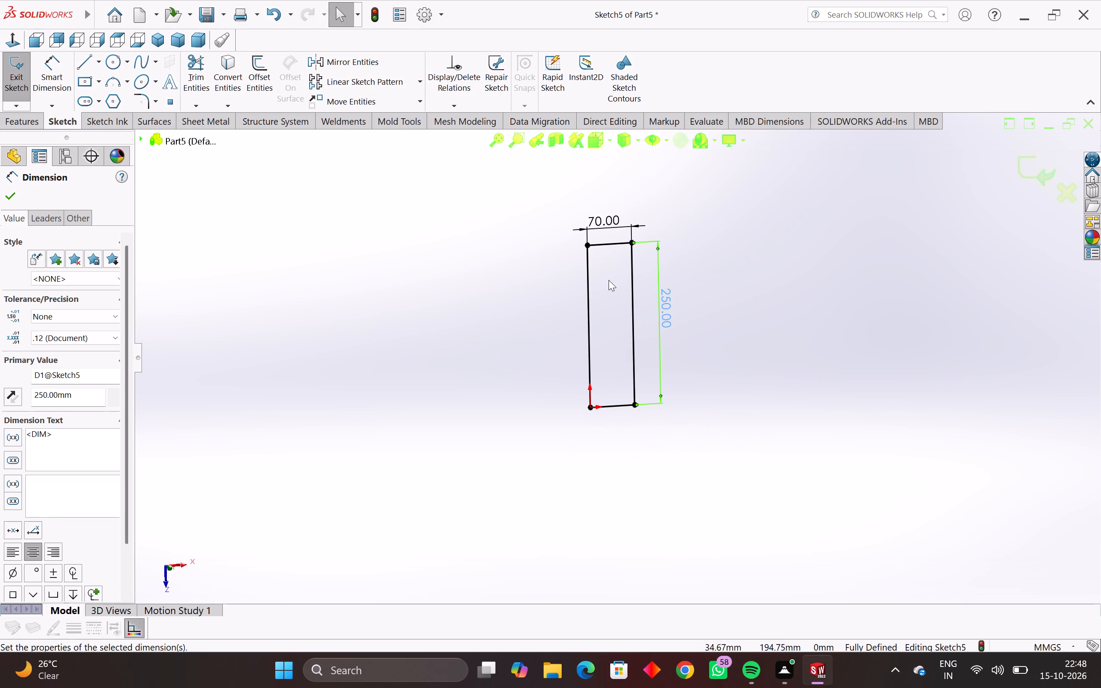
double_click(602, 223)
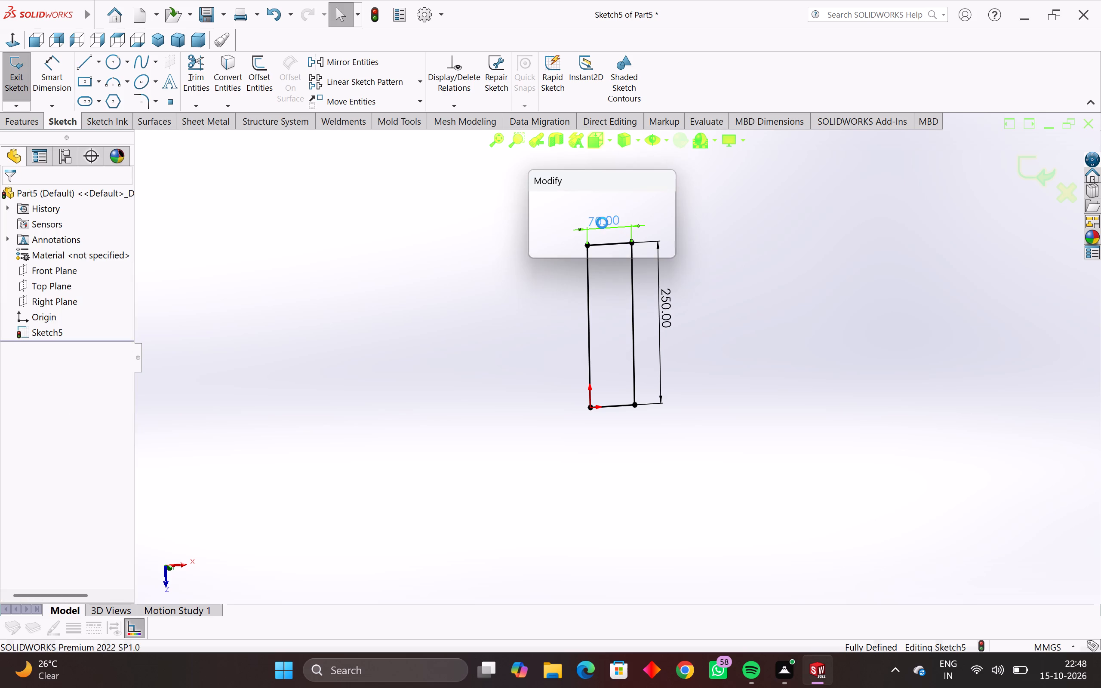
type("100")
key("Return")
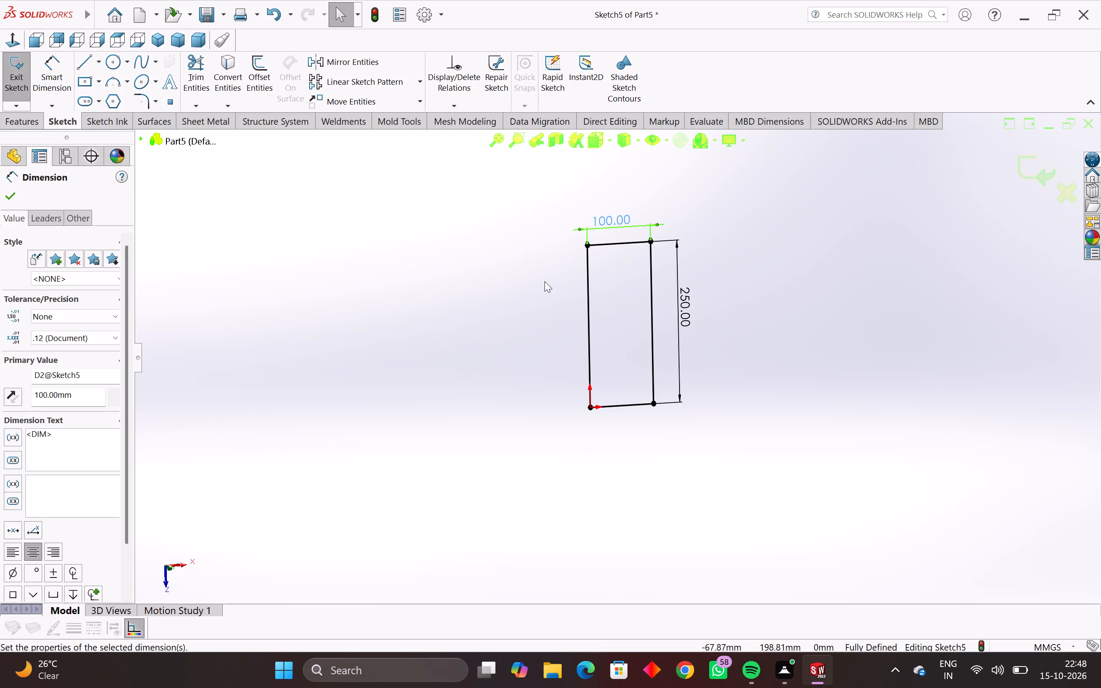
key("Return")
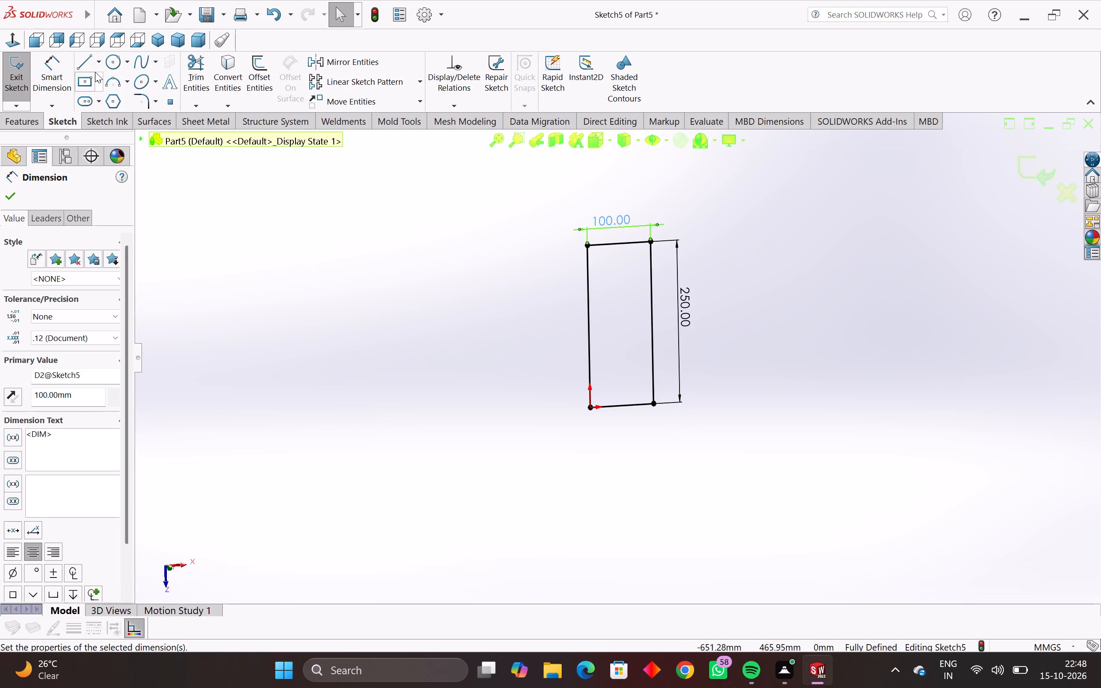
Extrude the resized rectangle as a blind boss 150 mm deep.
left_click(25, 119)
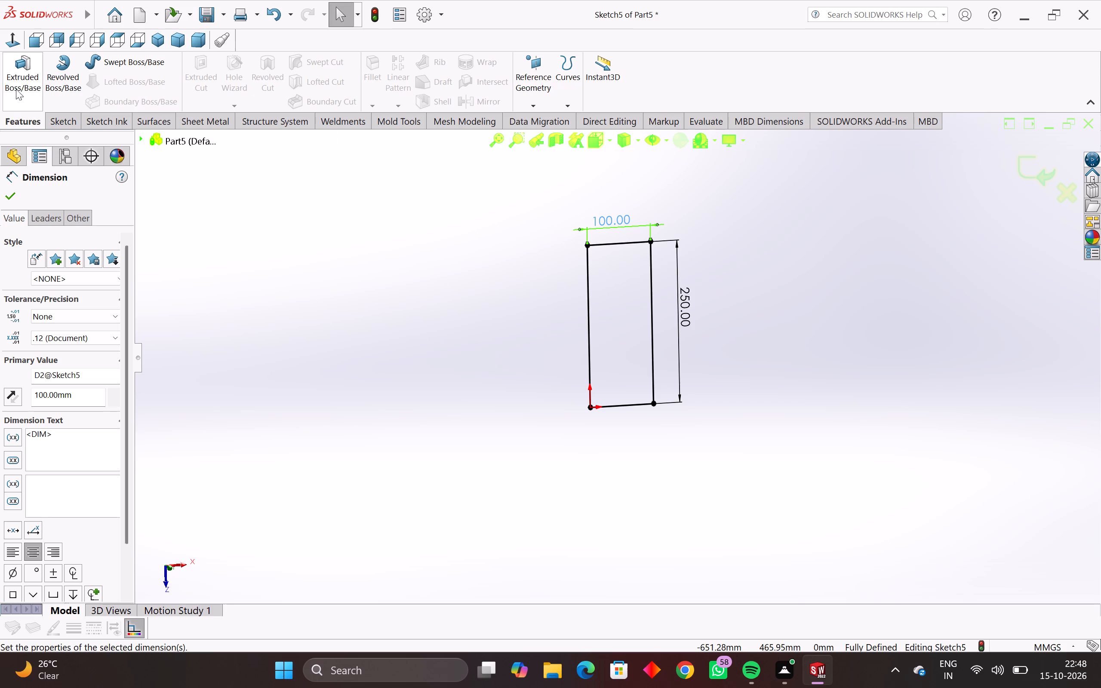
left_click(22, 75)
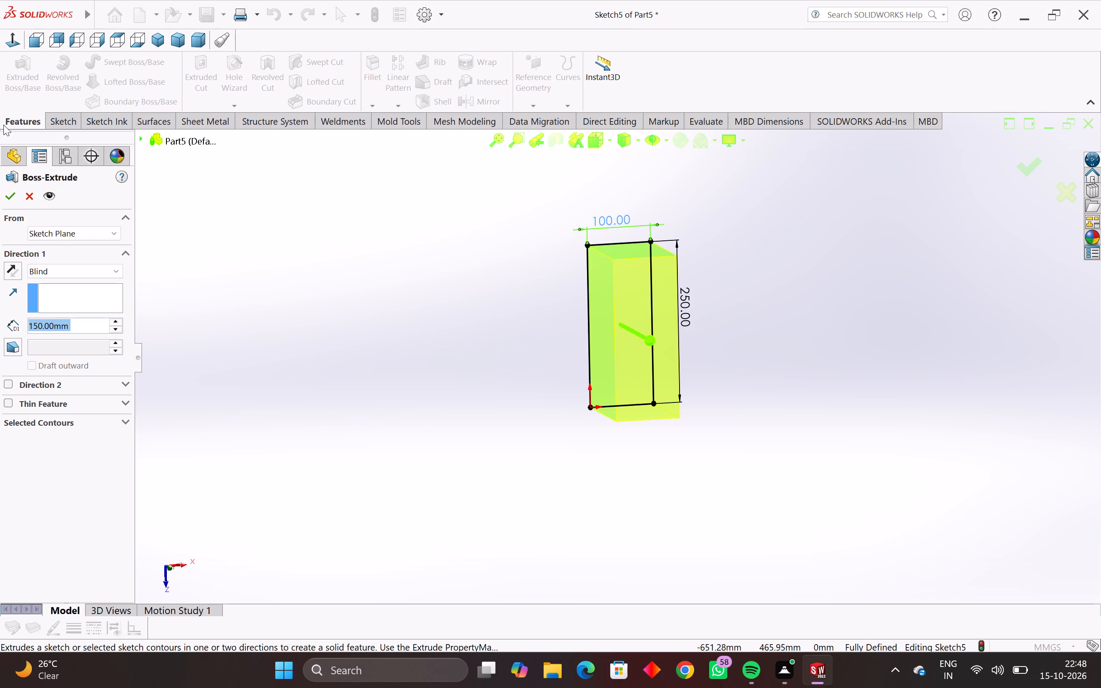
left_click(12, 193)
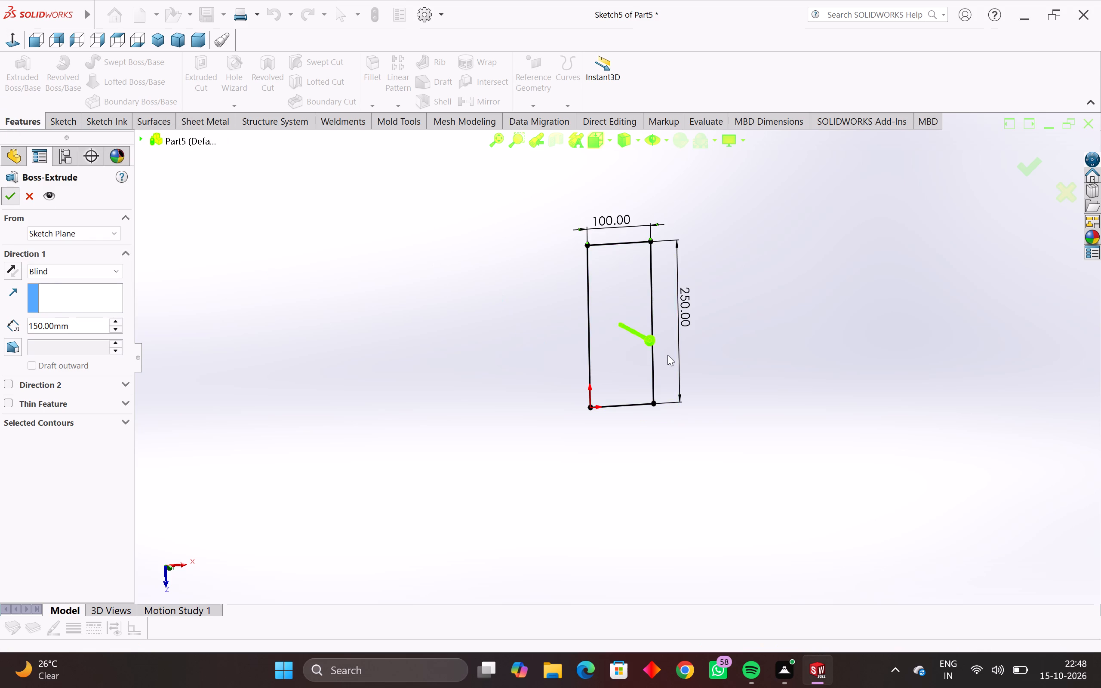
On a new sketch on the block's top face, draw a vertical centerline through the middle, extending past both short edges.
middle_click_drag(616, 358, 594, 335)
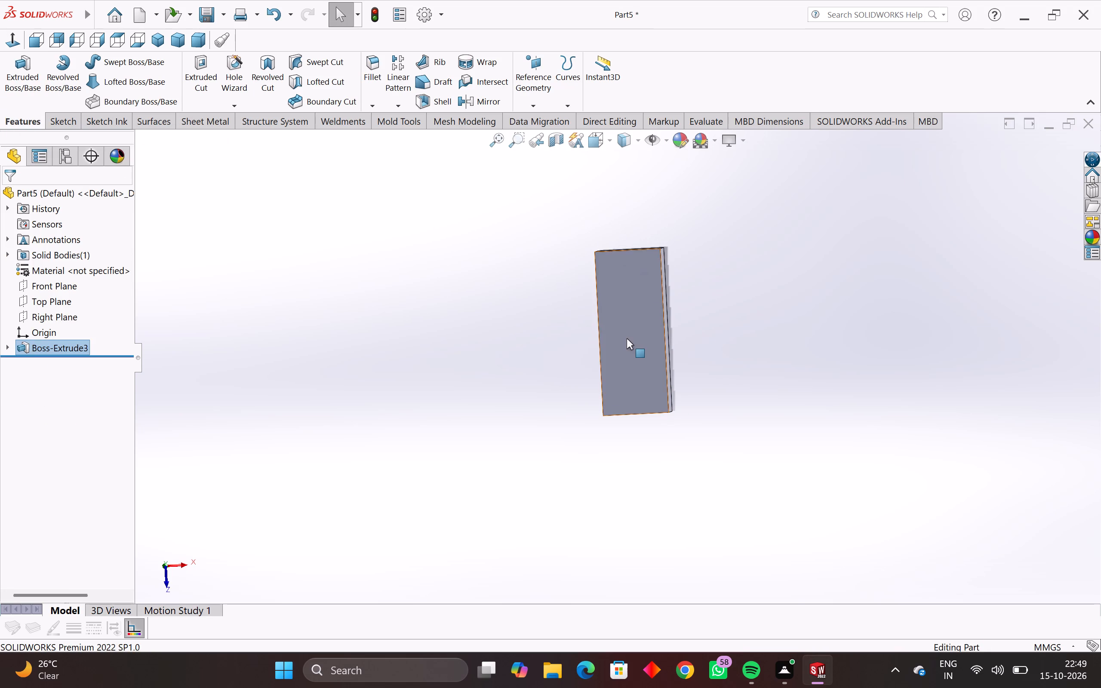
left_click(627, 338)
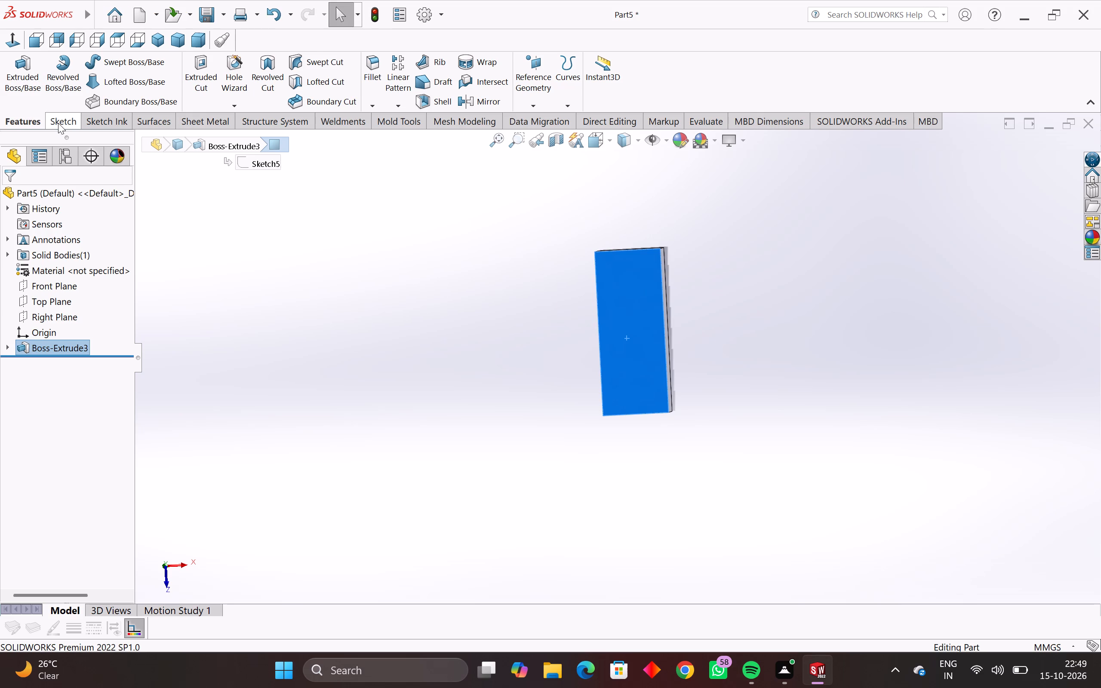
left_click(58, 123)
left_click(17, 70)
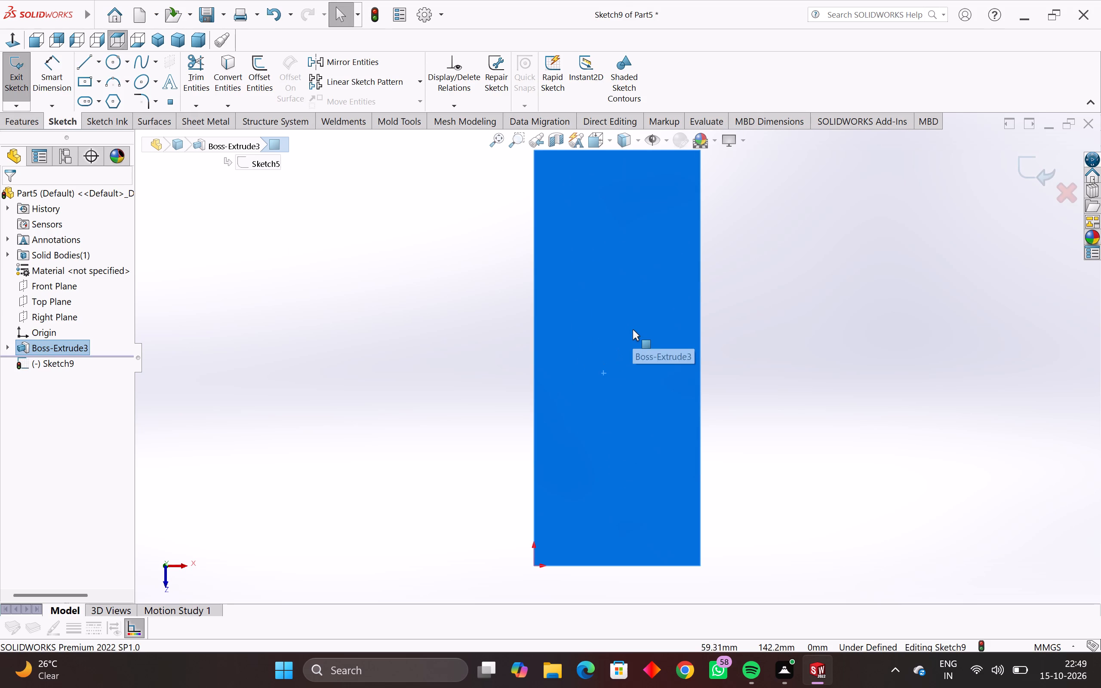
key("Escape")
key("Escape")
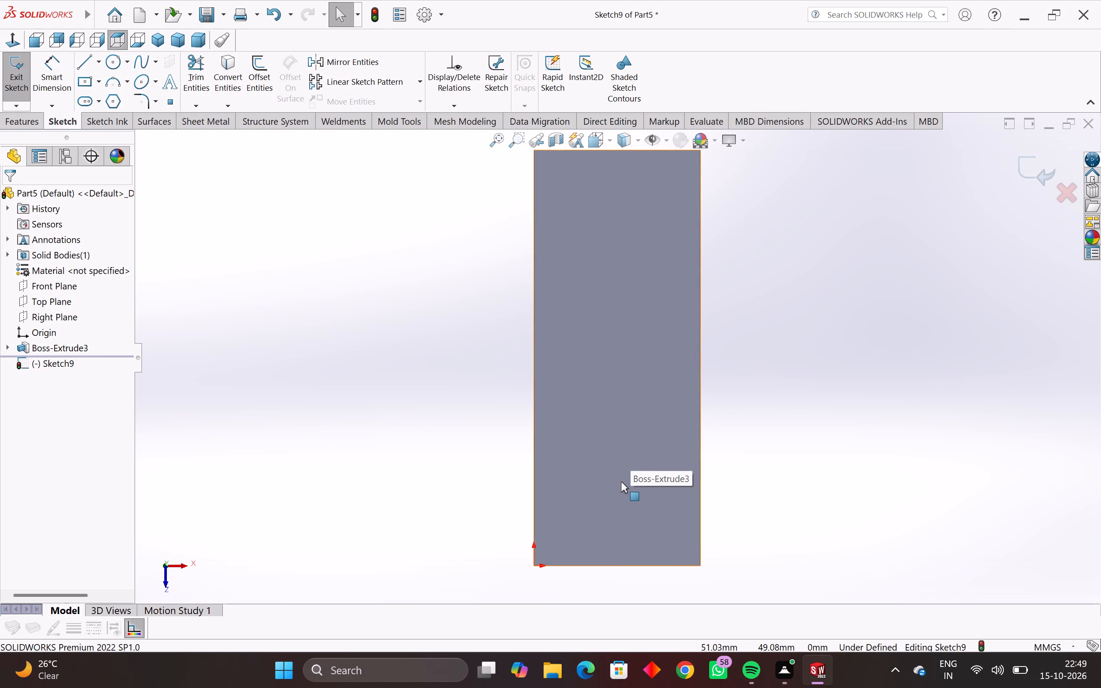
scroll(595, 209, "down", 2)
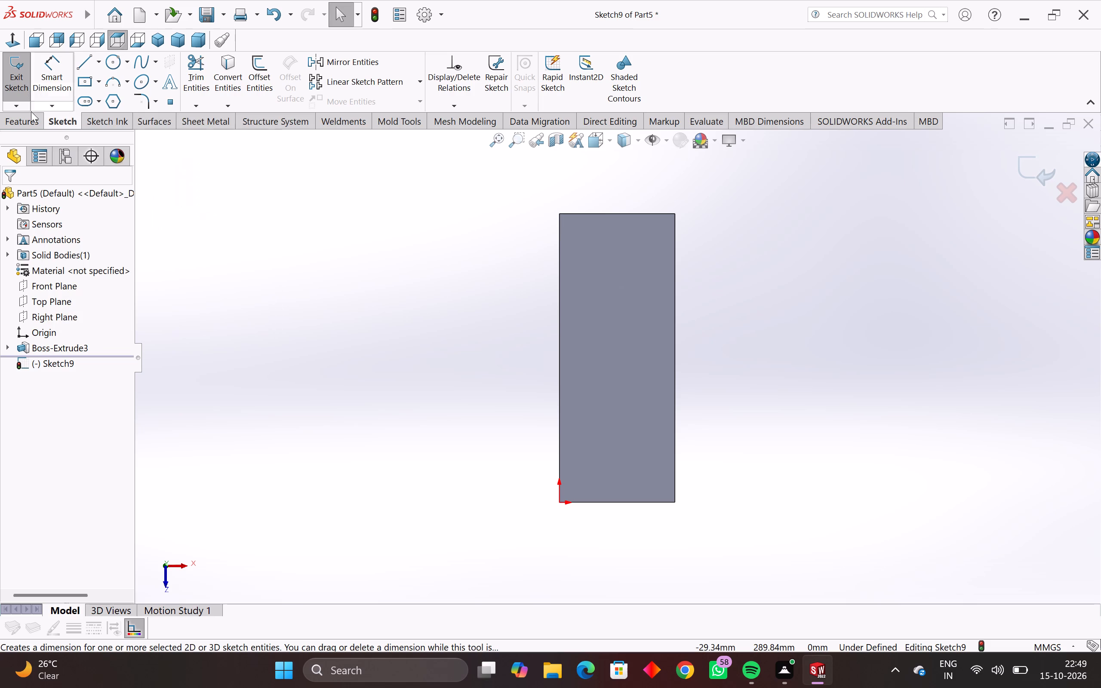
left_click(98, 62)
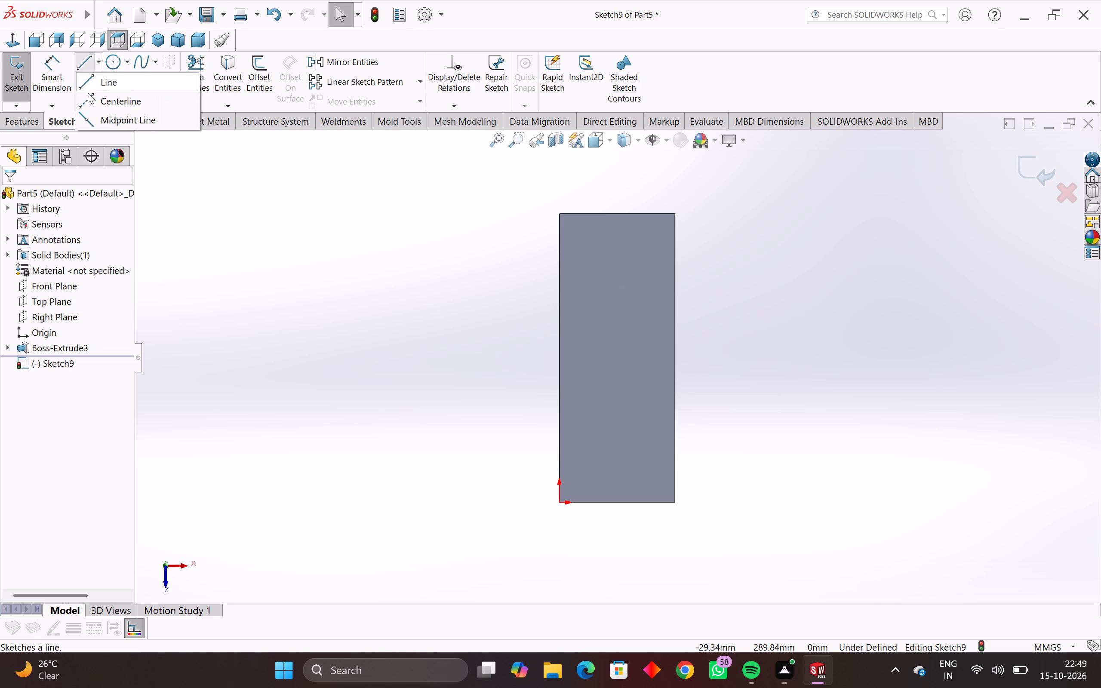
left_click(88, 101)
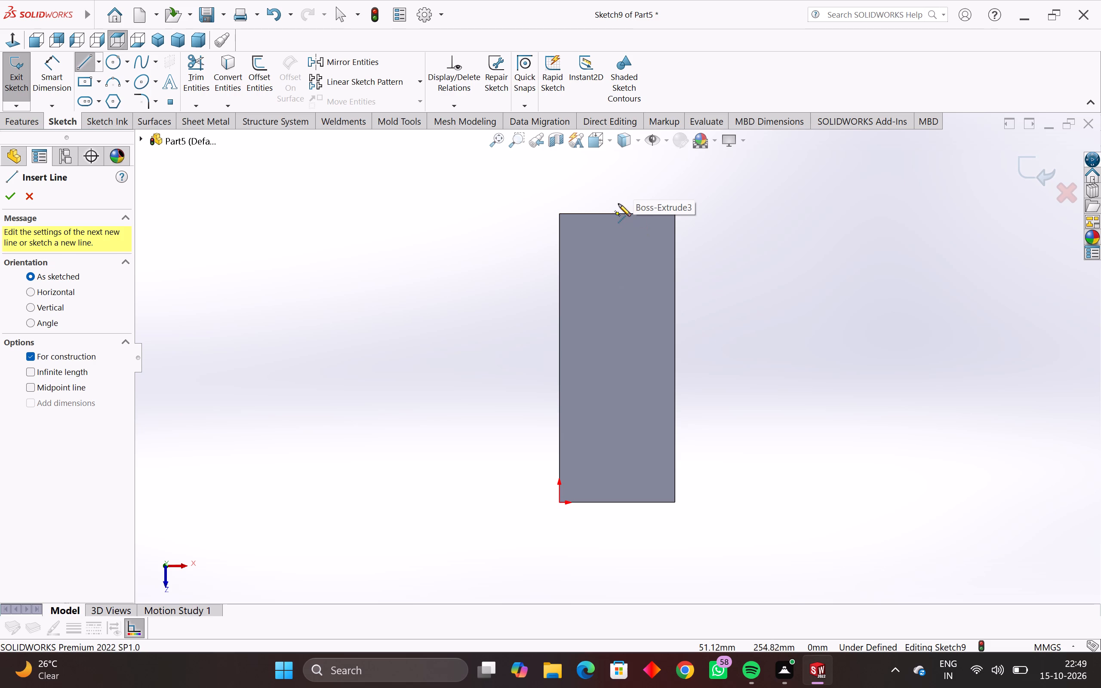
left_click(618, 163)
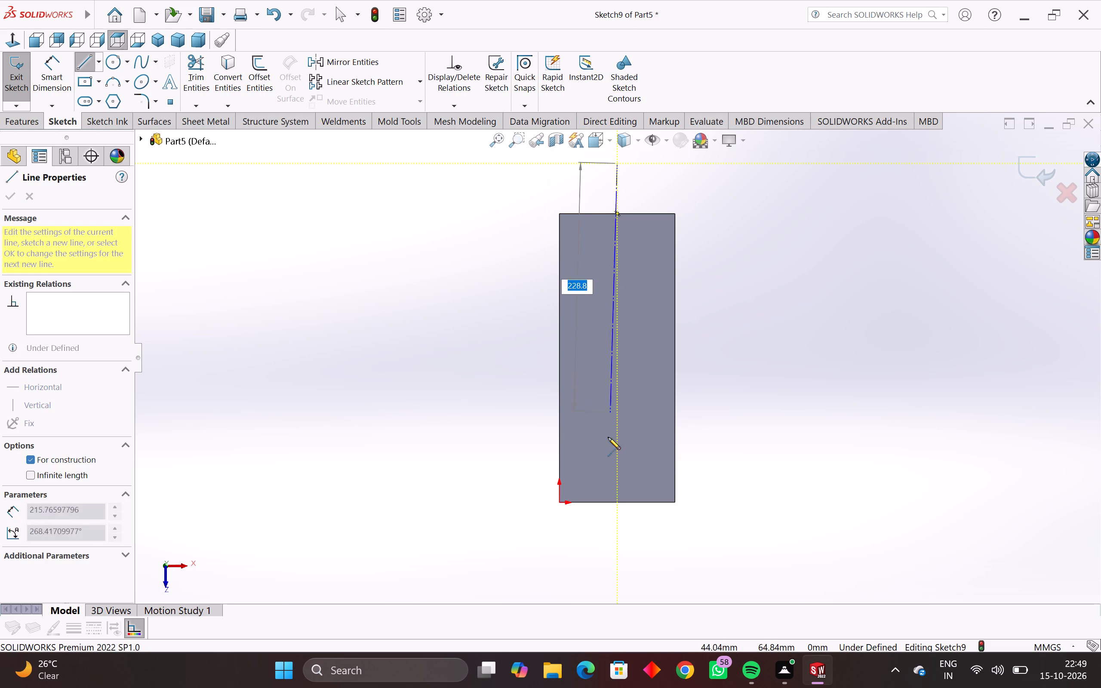
left_click(615, 523)
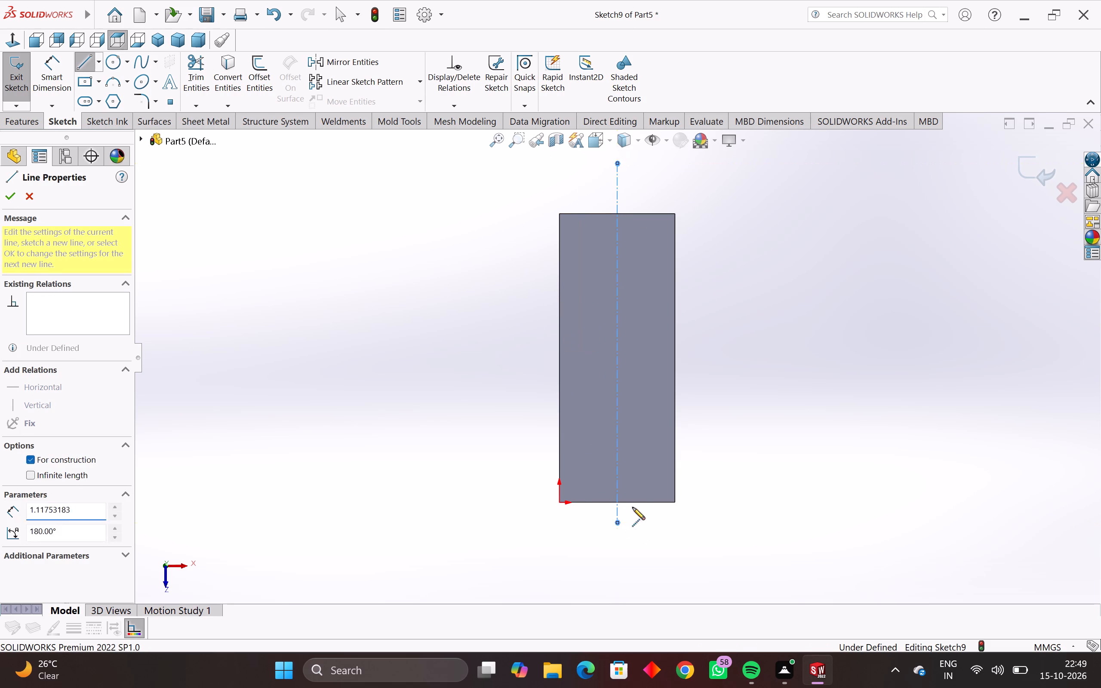
key("Escape")
key("Escape")
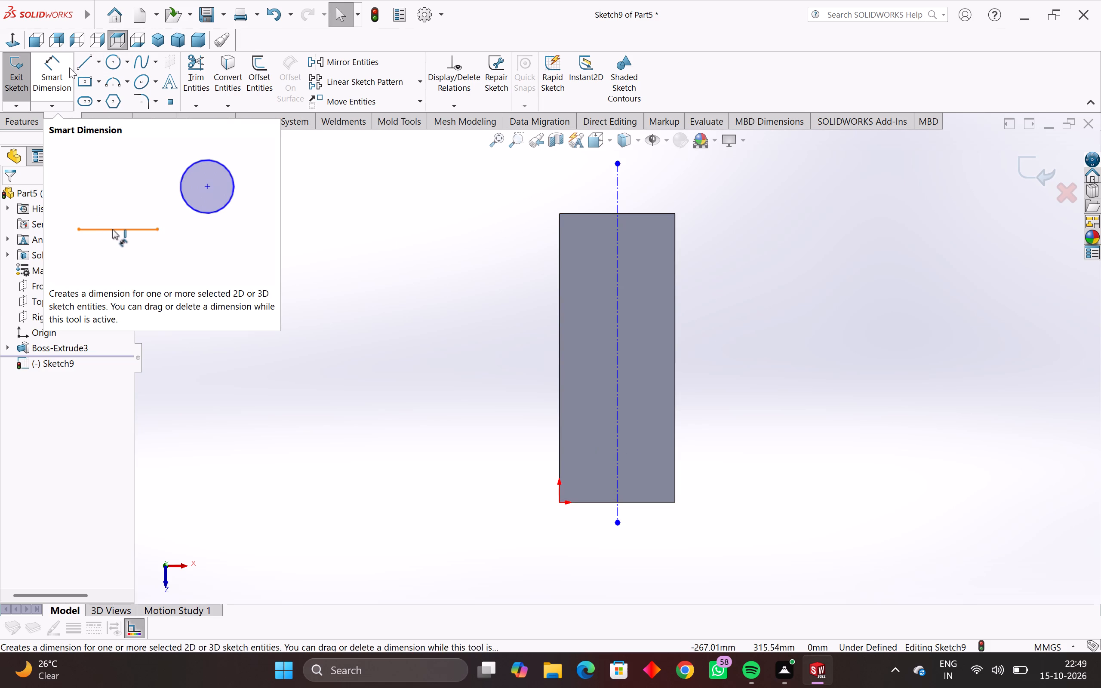
Draw concentric circles of 52 mm and 25 mm diameter, centered on the centerline about 36 mm from the short edge at the origin.
left_click(108, 62)
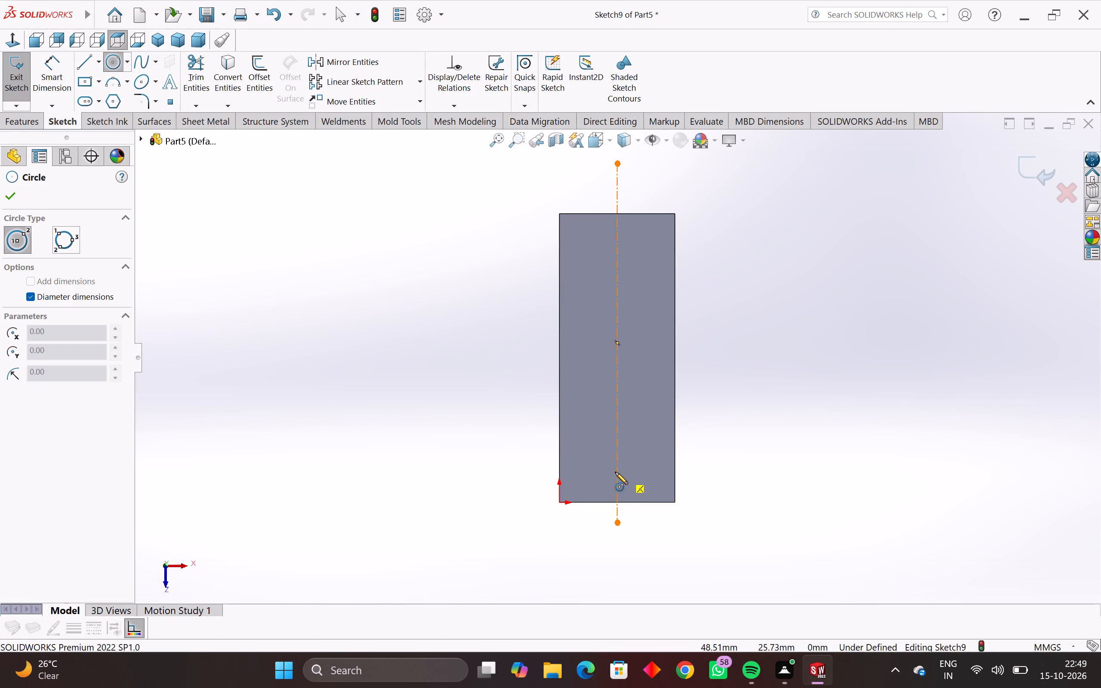
left_click(617, 461)
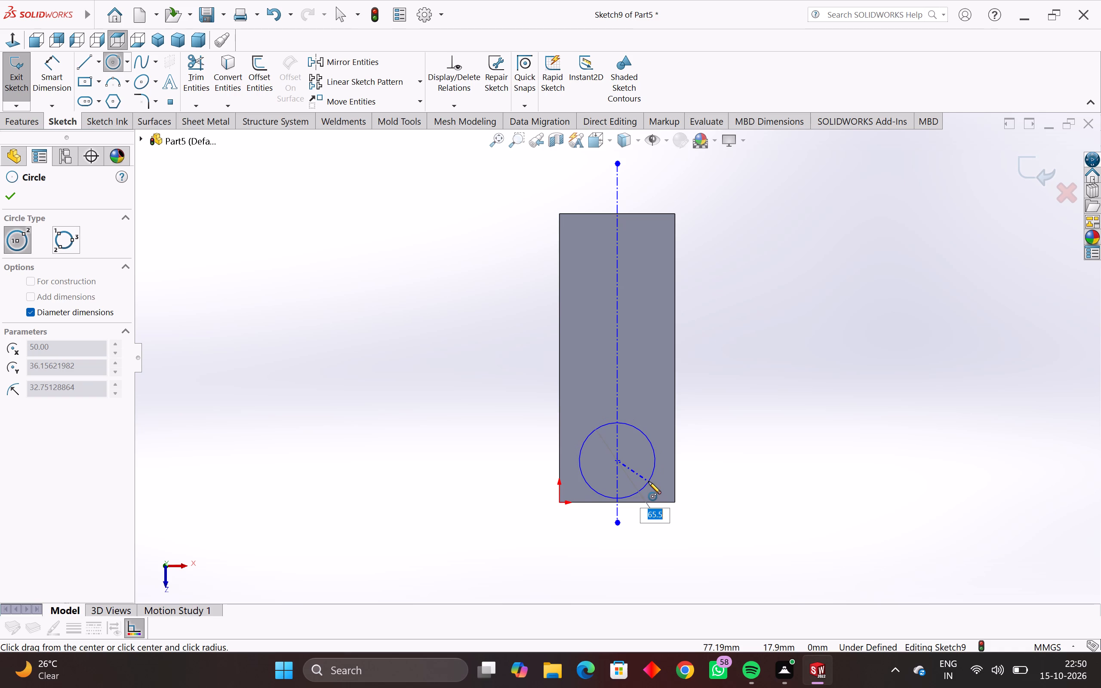
type("52")
key("Return")
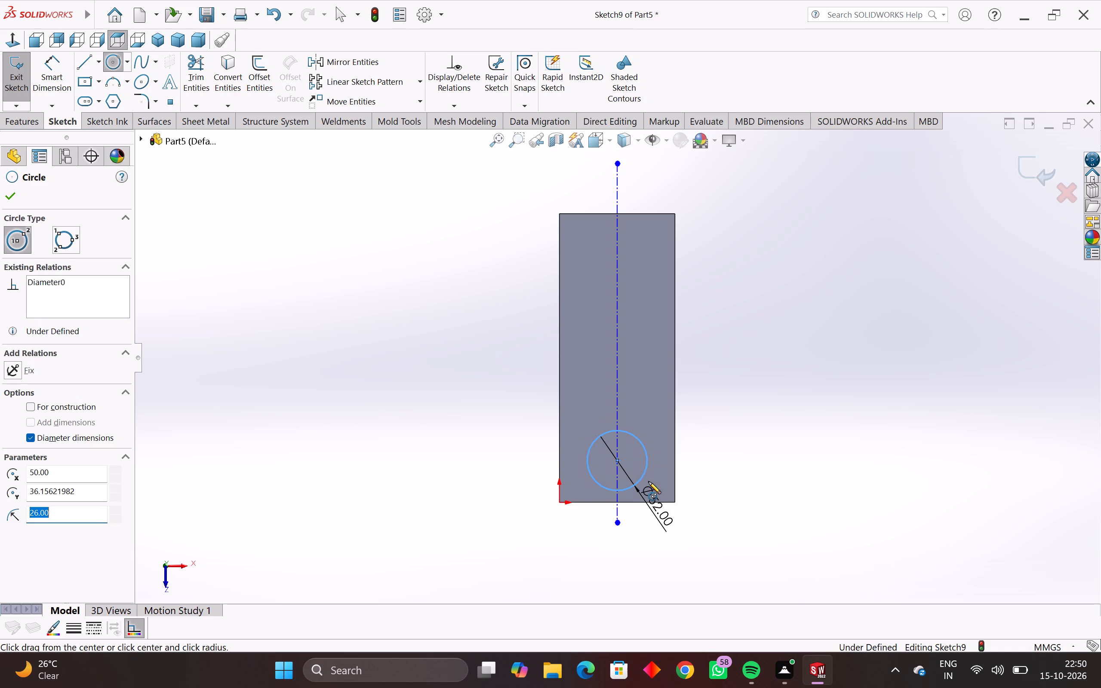
scroll(641, 487, "up", 3)
scroll(612, 459, "up", 3)
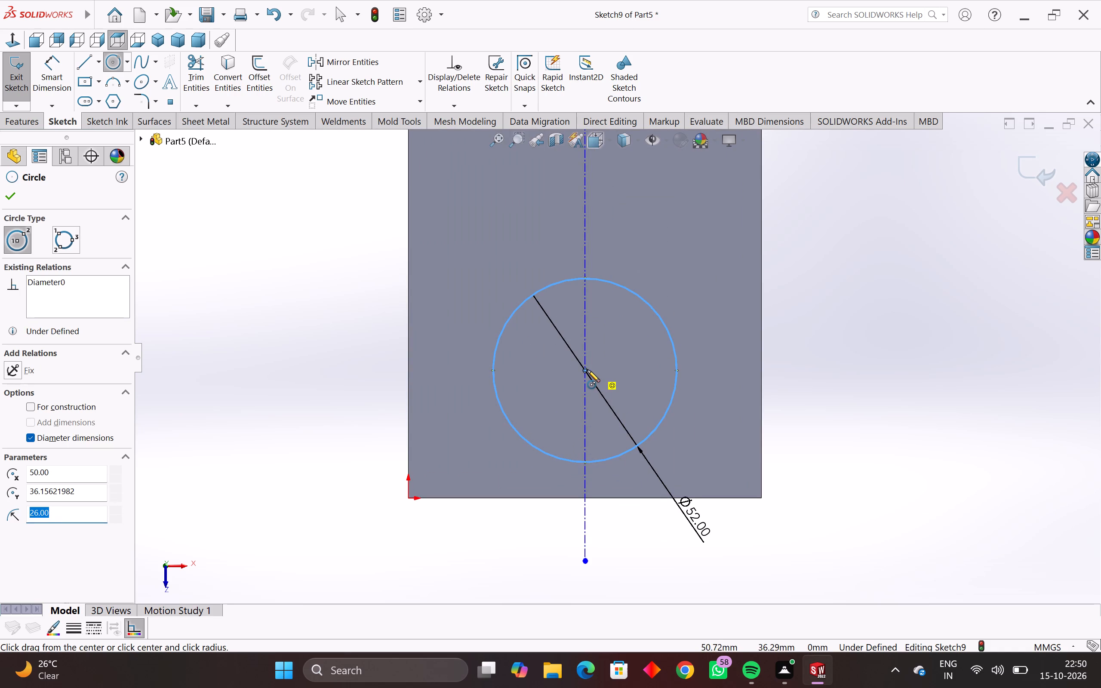
left_click(585, 369)
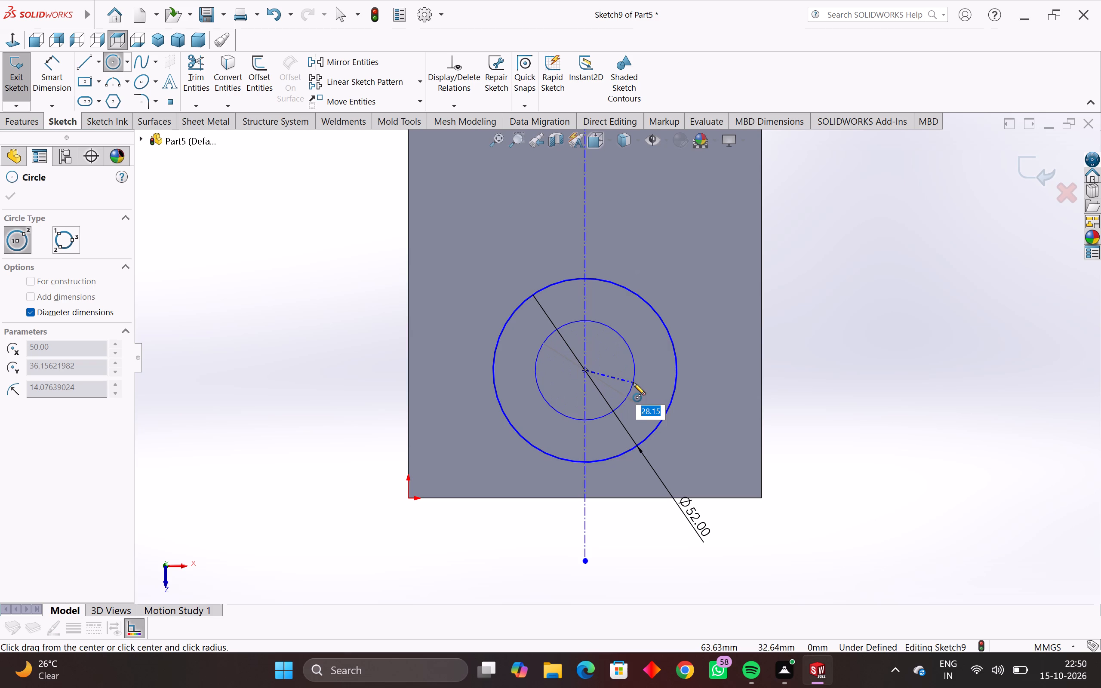
type("25")
key("Return")
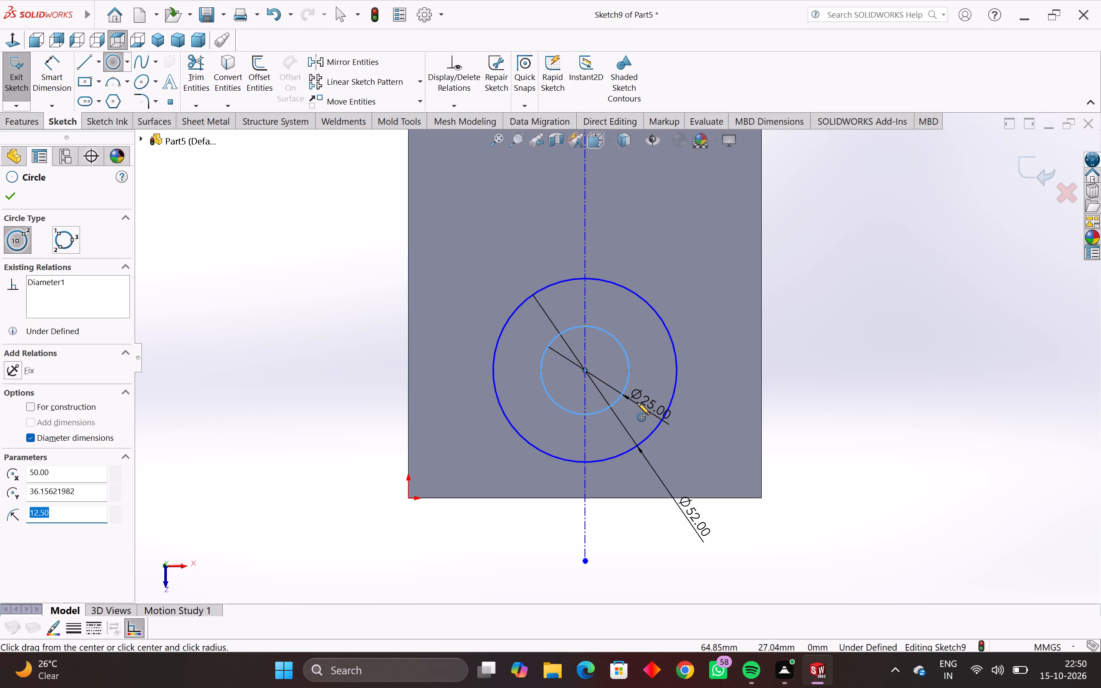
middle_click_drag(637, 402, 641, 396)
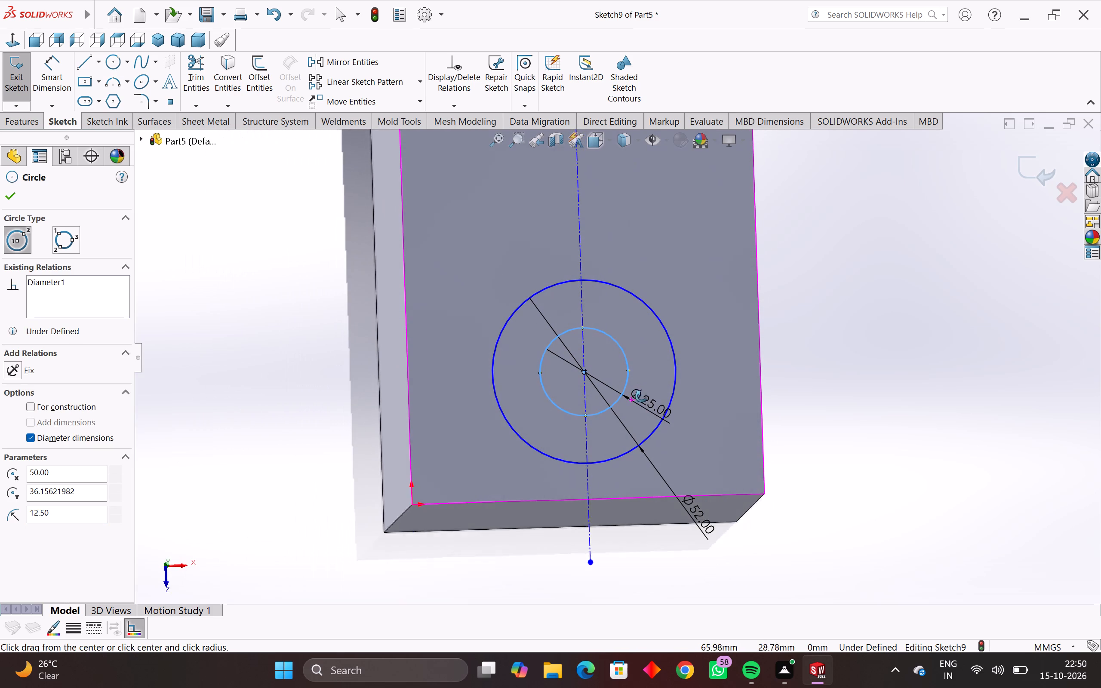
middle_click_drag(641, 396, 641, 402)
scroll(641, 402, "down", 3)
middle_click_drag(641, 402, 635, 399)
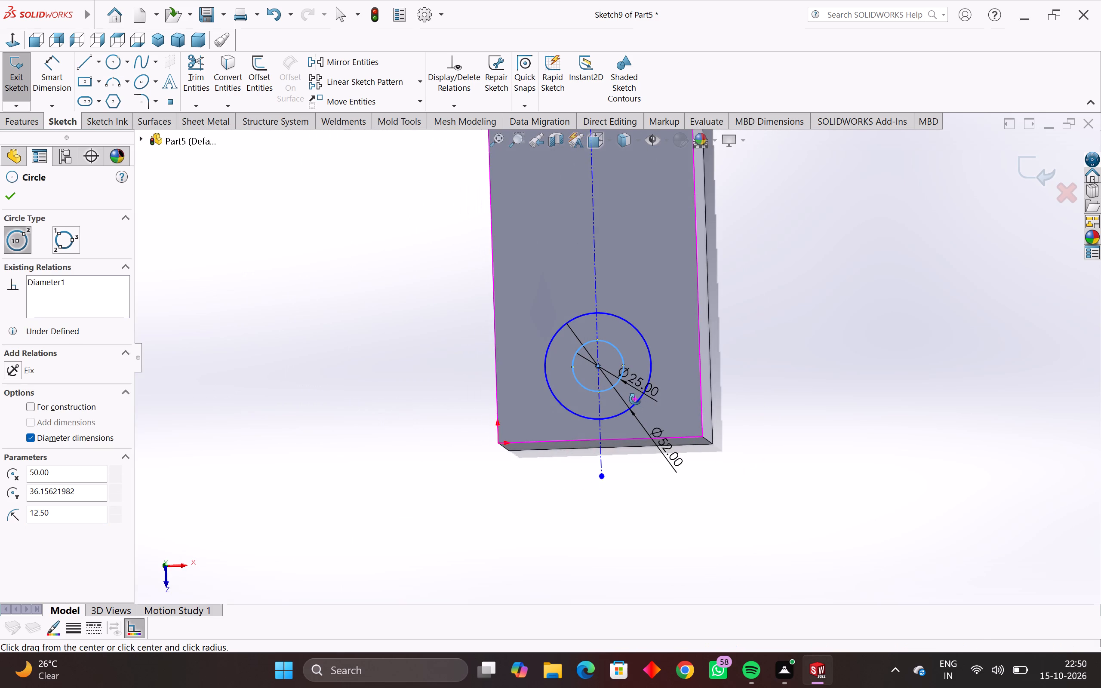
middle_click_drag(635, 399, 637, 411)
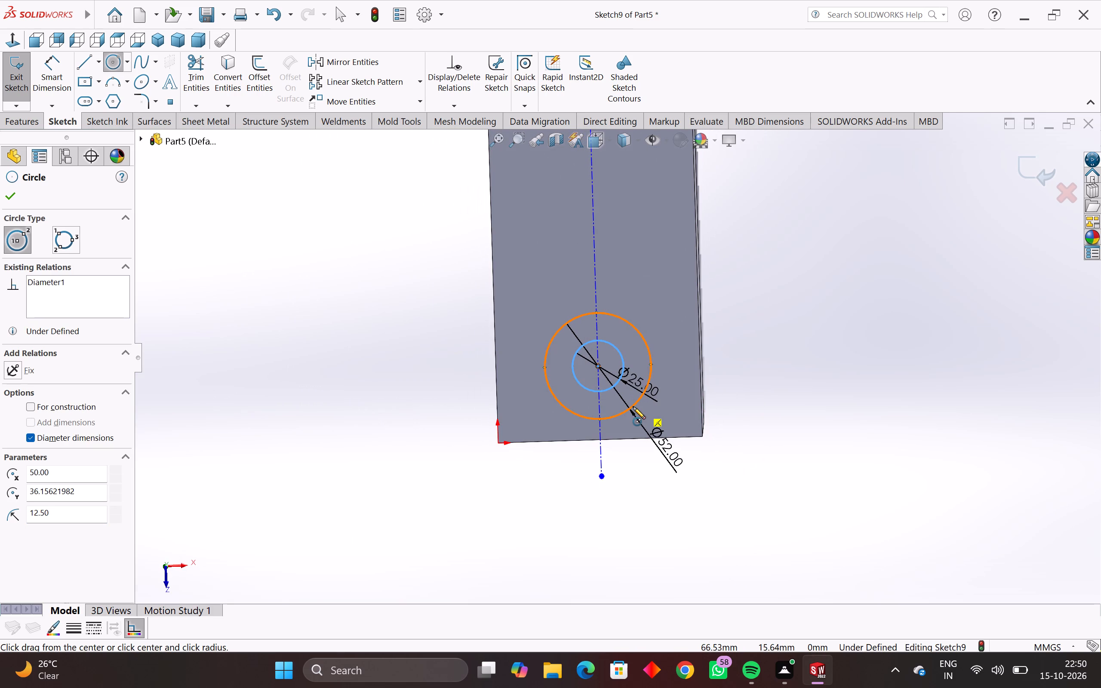
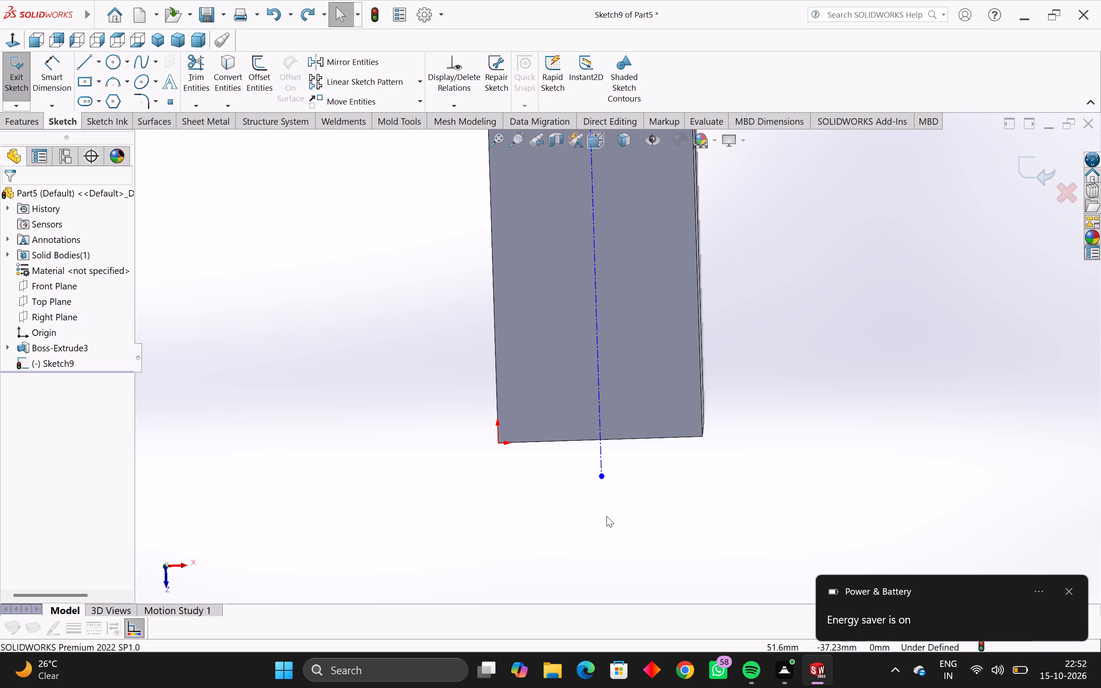
Undo the top-face centerline sketch and the block's extrusion, back to editing the base rectangle sketch.
scroll(606, 516, "down", 3)
key("ctrl+z")
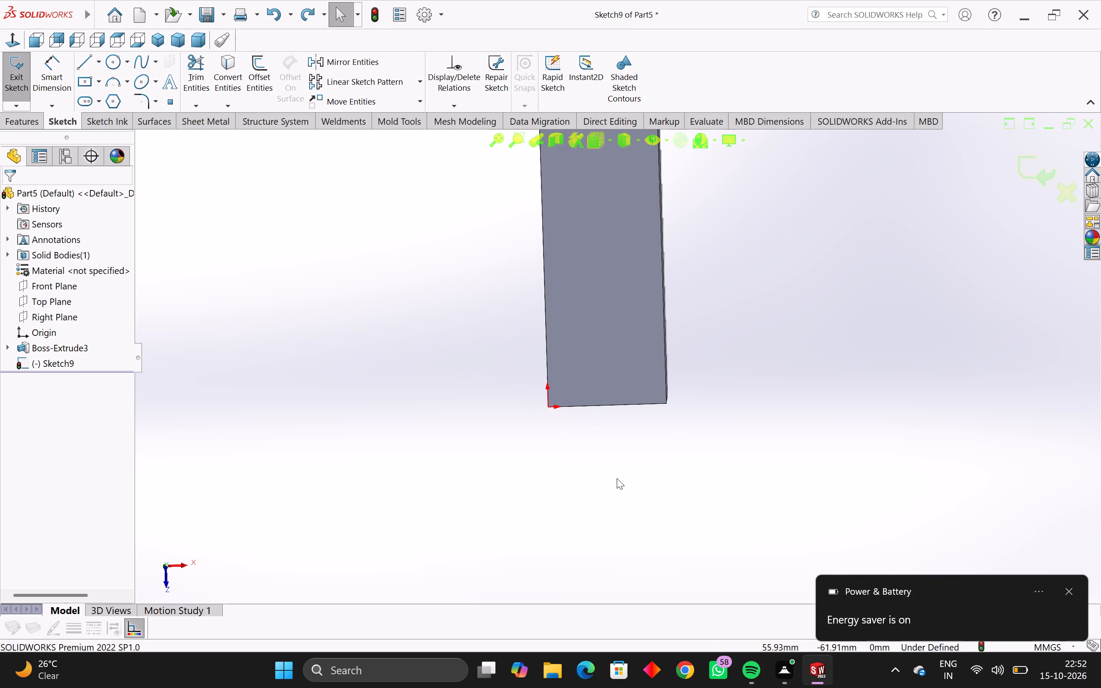
key("ctrl+z")
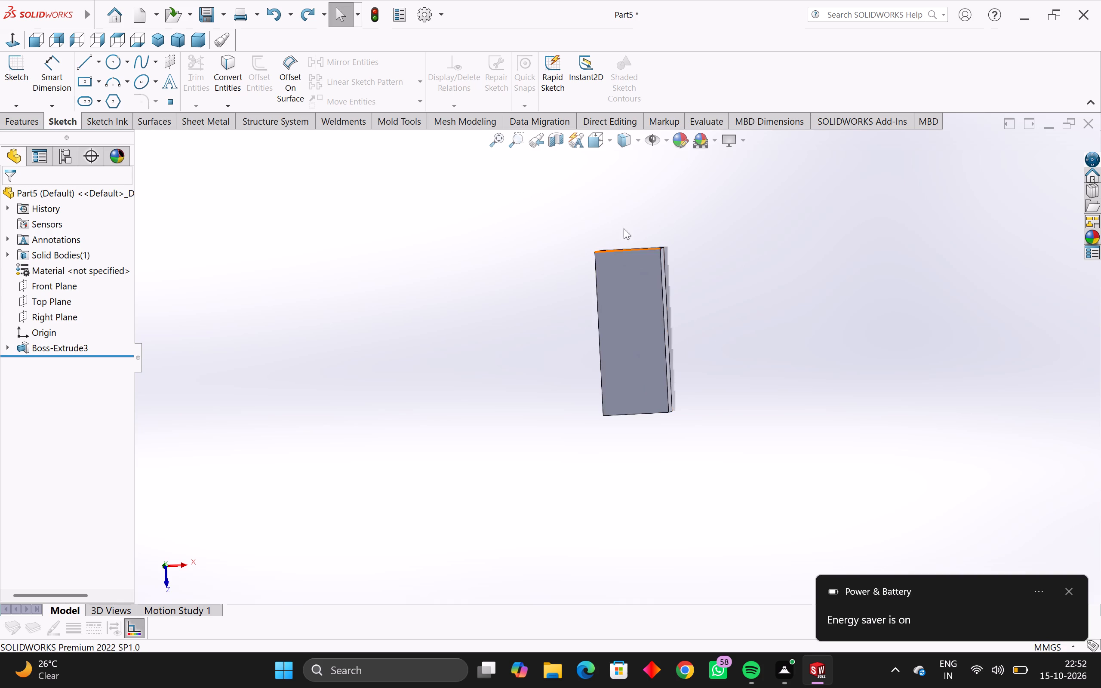
scroll(661, 304, "up", 4)
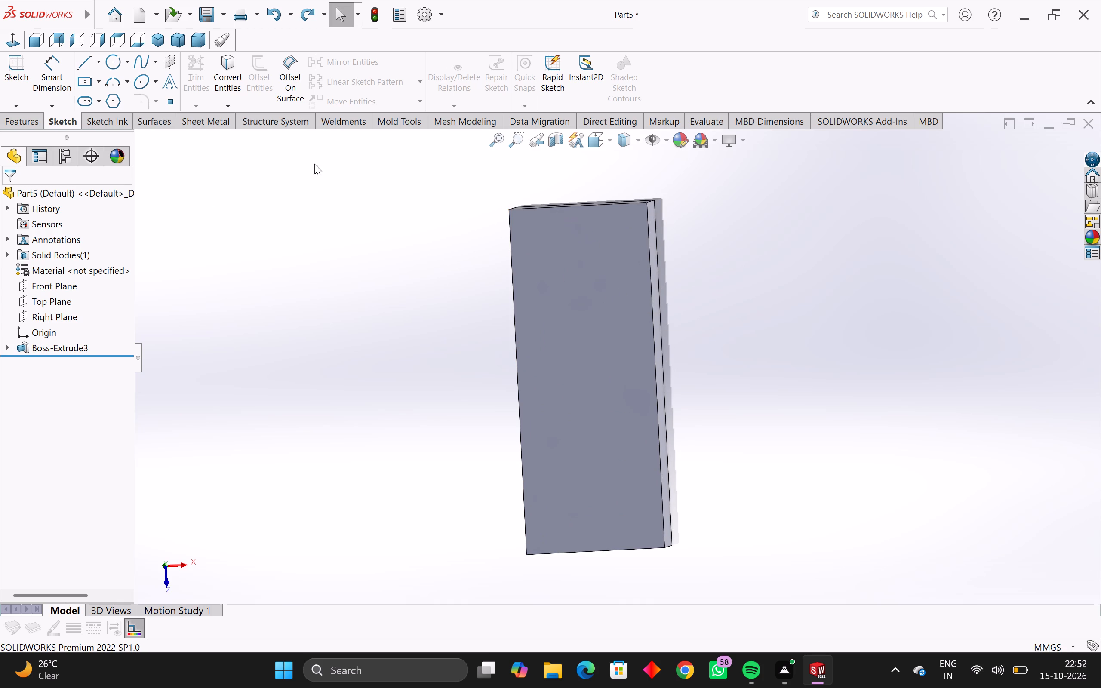
key("ctrl+z")
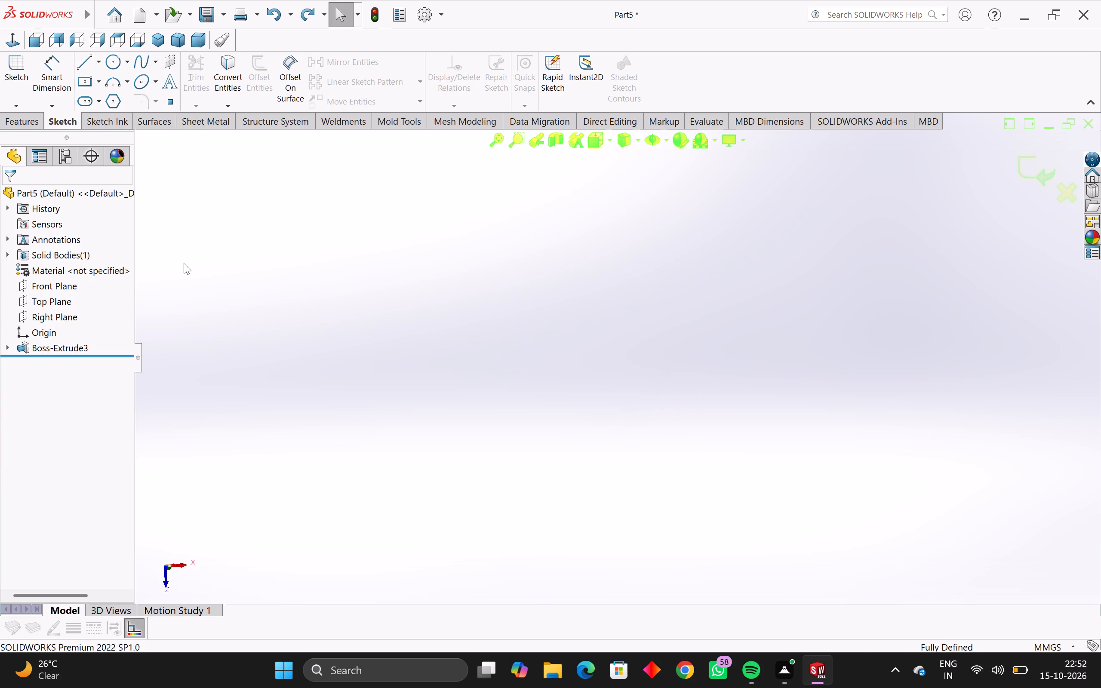
key("ctrl+z")
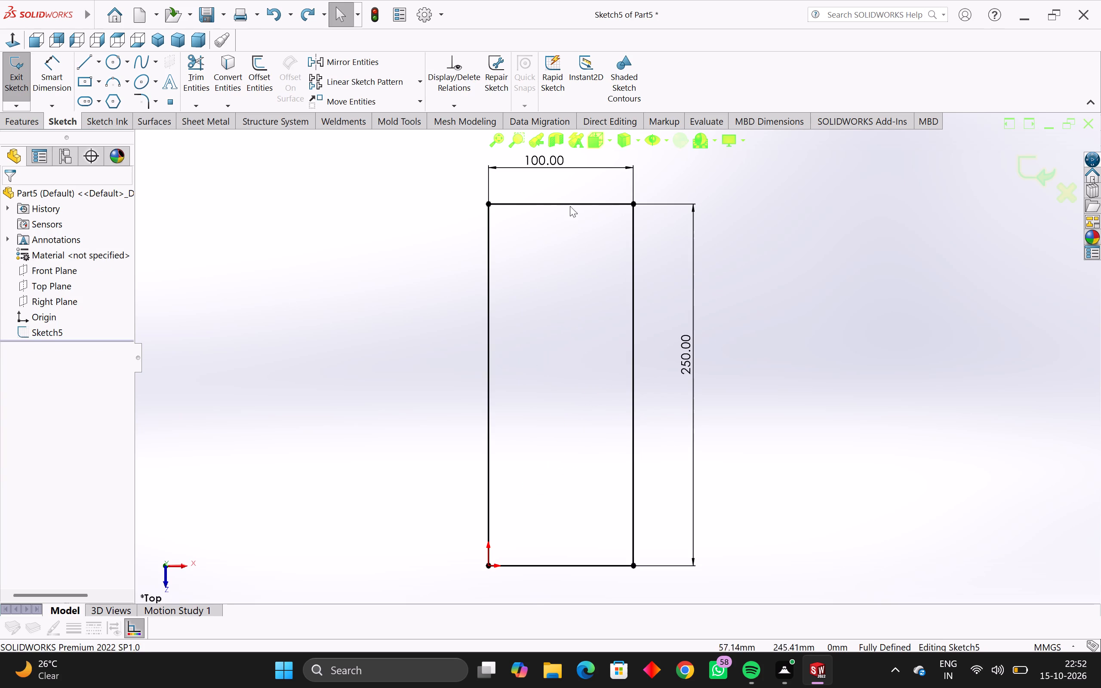
Set the base rectangle's short side to 80 mm and its long side to 156 mm.
double_click(547, 164)
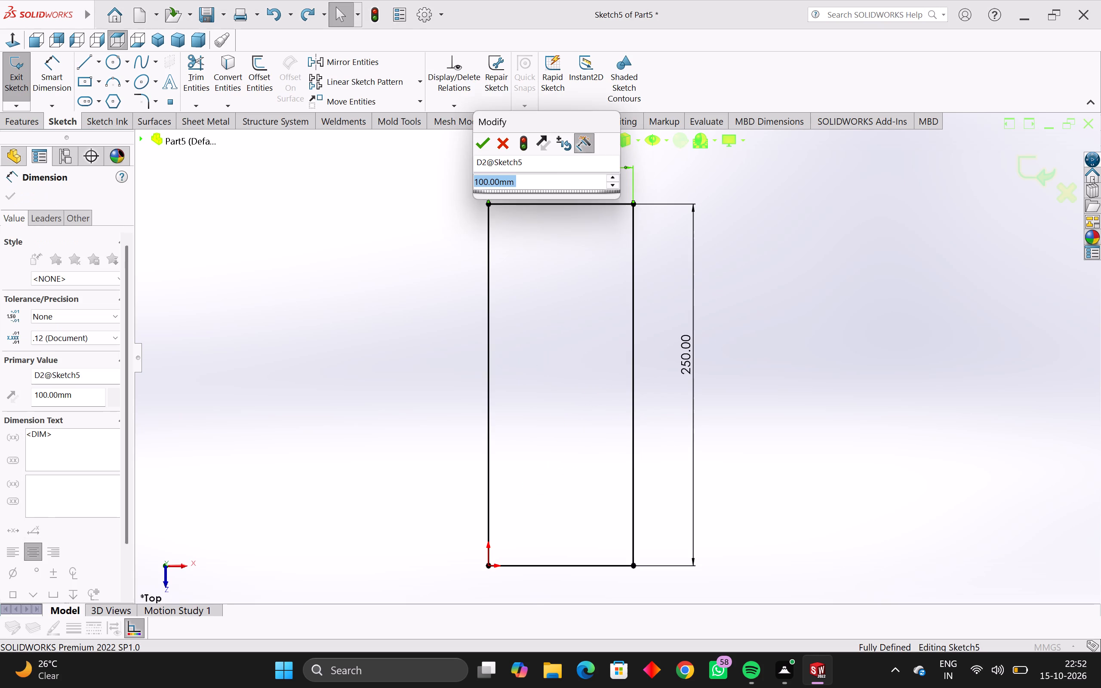
type("80")
key("Return")
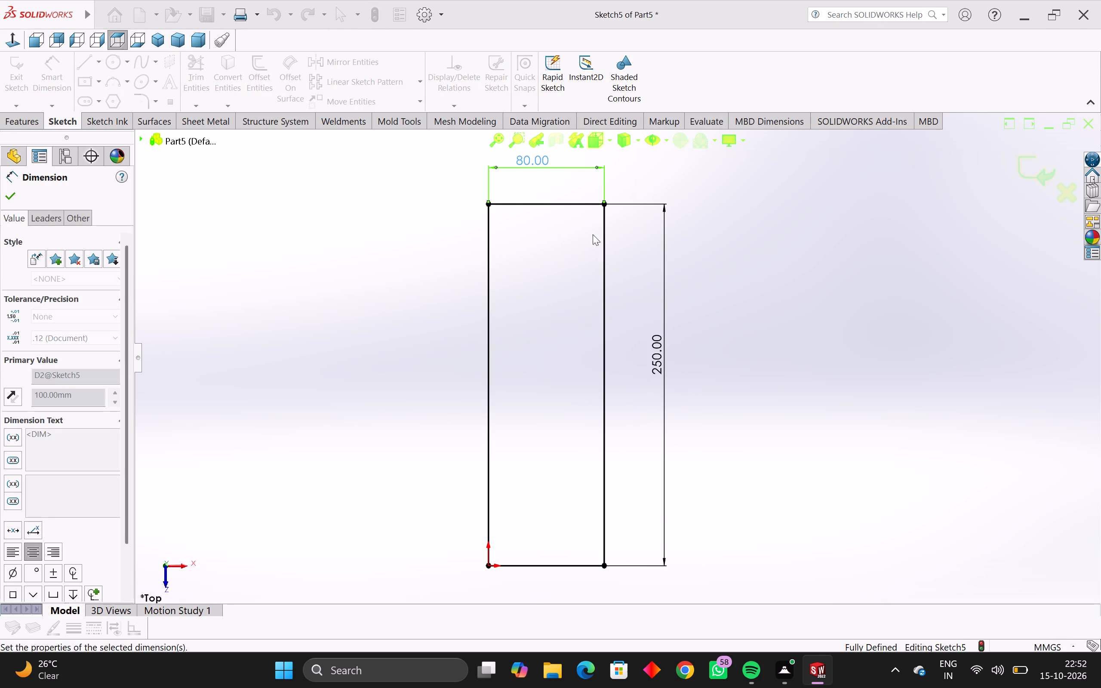
double_click(660, 342)
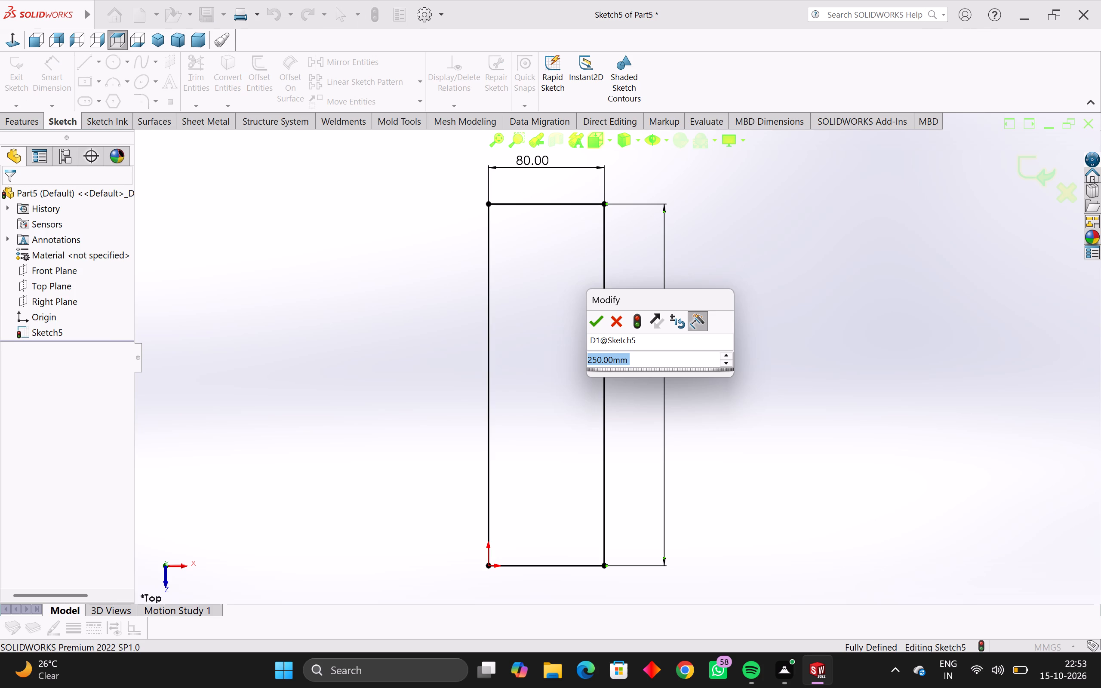
type("156")
key("Return")
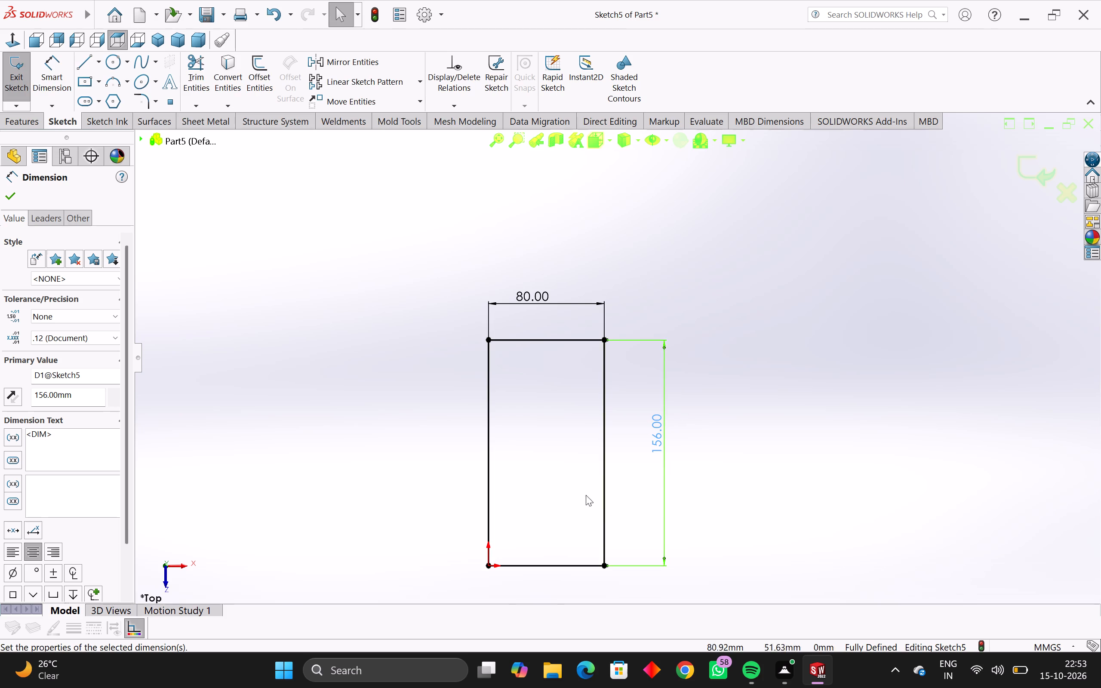
Extrude the resized rectangle as a blind boss 66 mm deep.
middle_click_drag(577, 492, 585, 483)
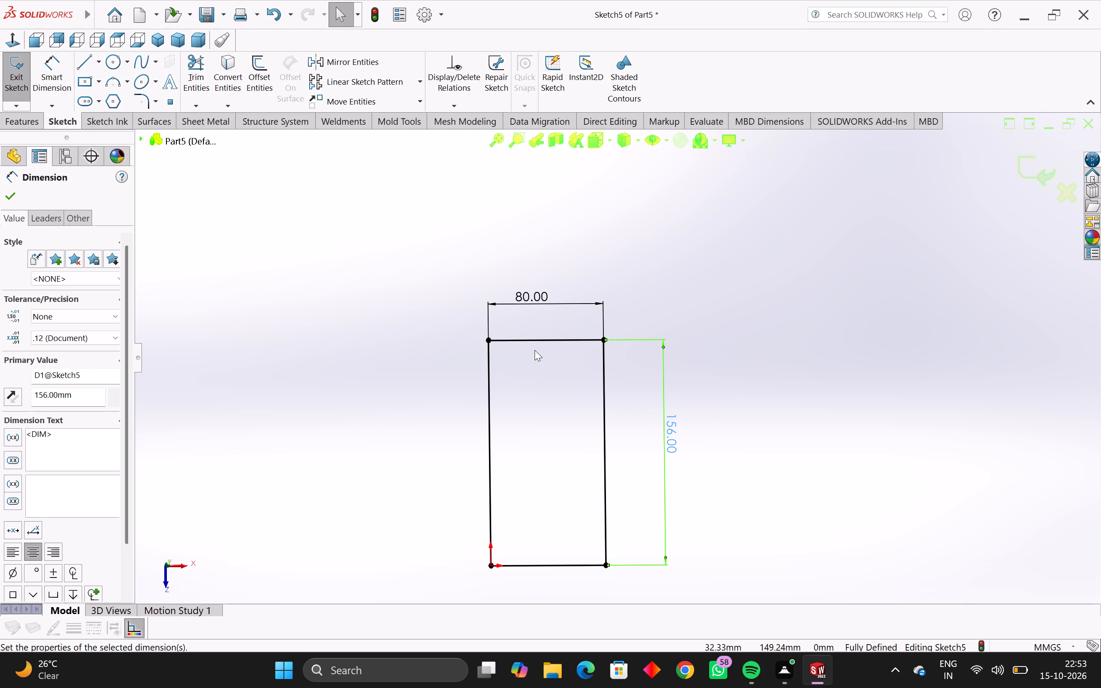
left_click(22, 119)
left_click(26, 77)
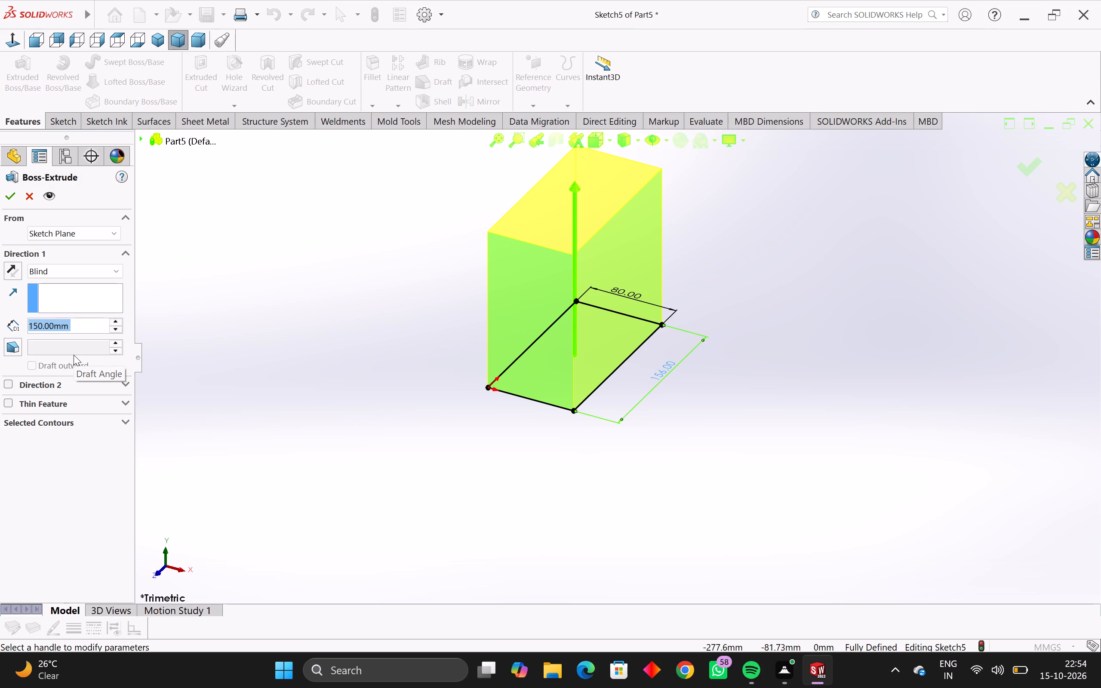
type("66")
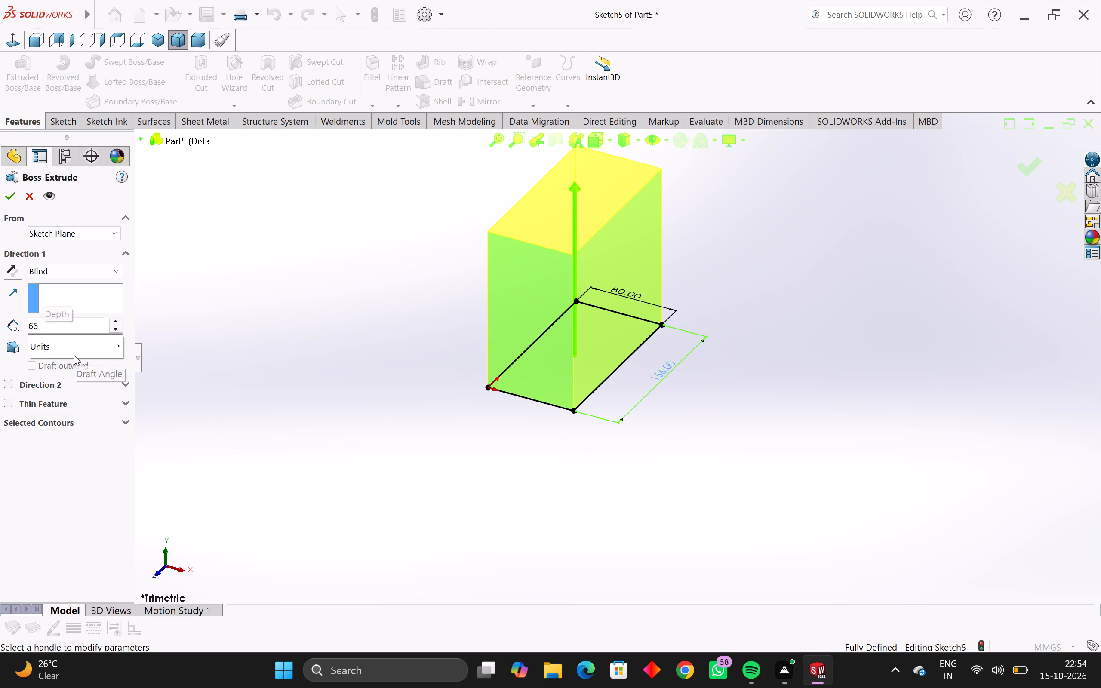
key("Return")
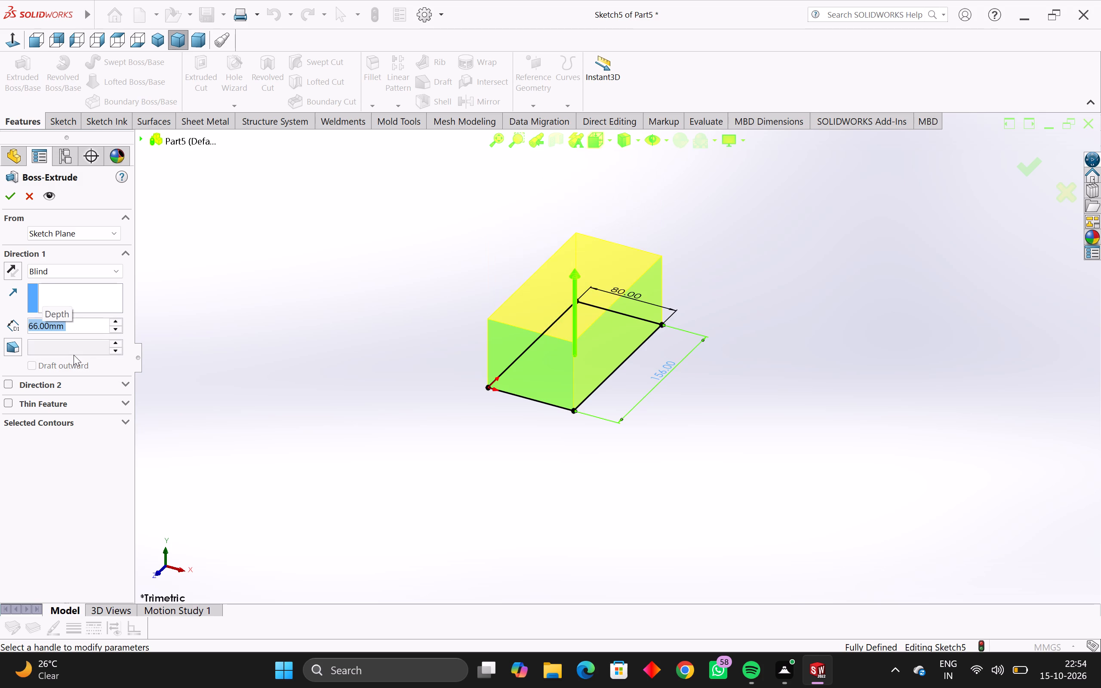
key("Return")
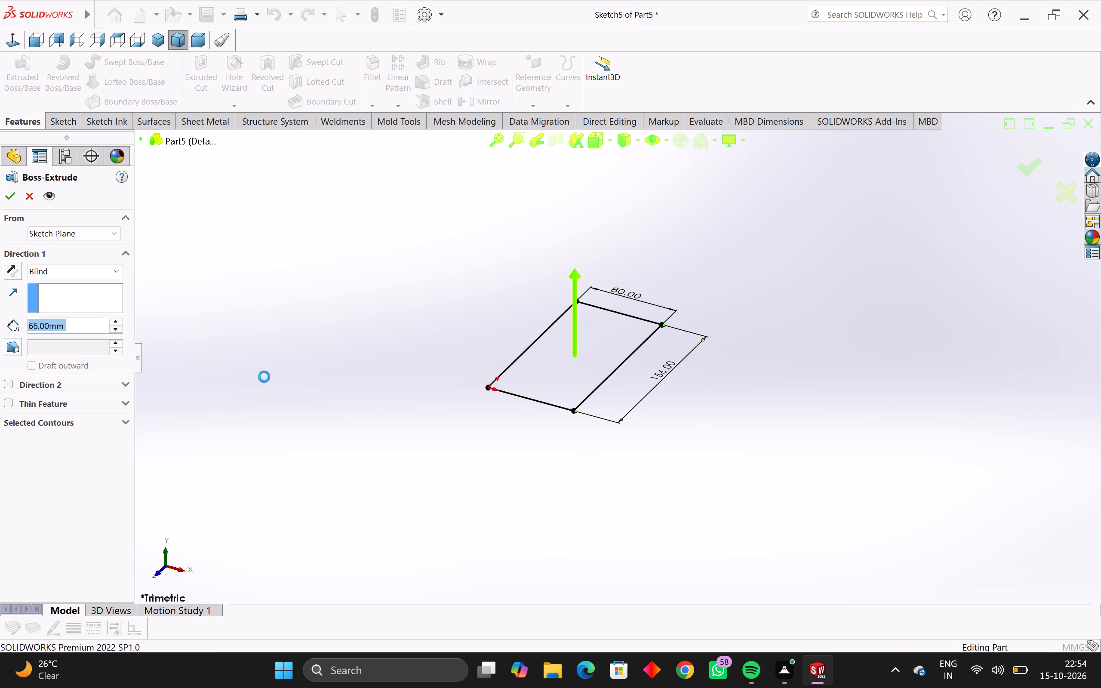
On a new sketch on the block's top face, draw a vertical centerline about 233 mm long through the middle, extending past both short edges.
middle_click_drag(424, 372, 477, 451)
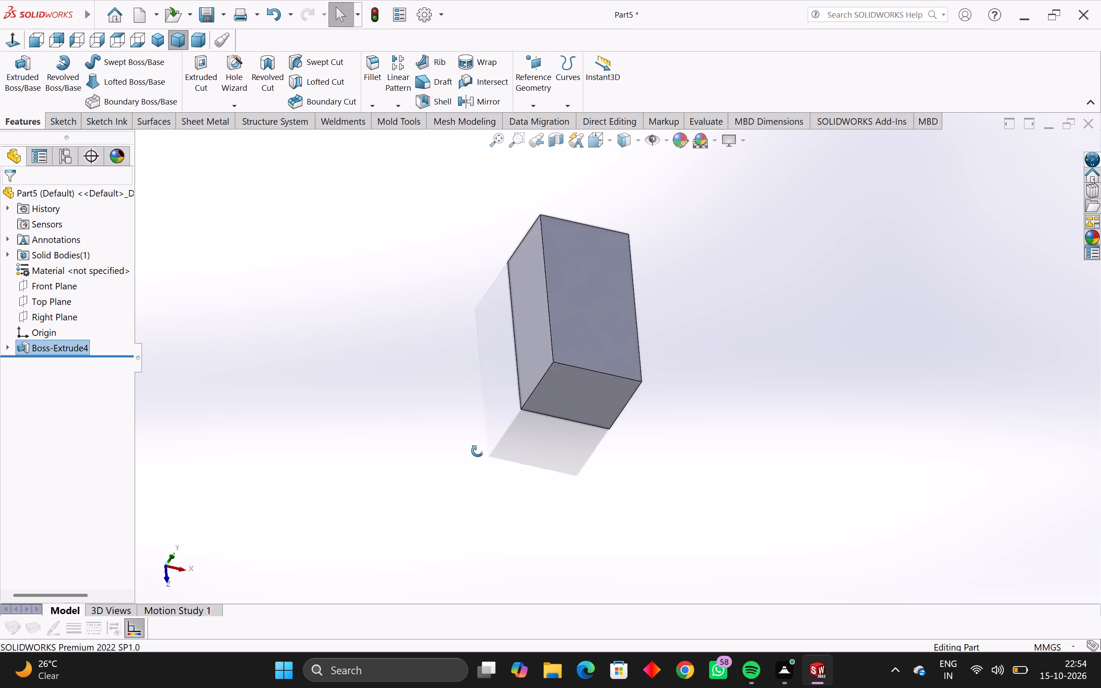
middle_click_drag(477, 451, 471, 501)
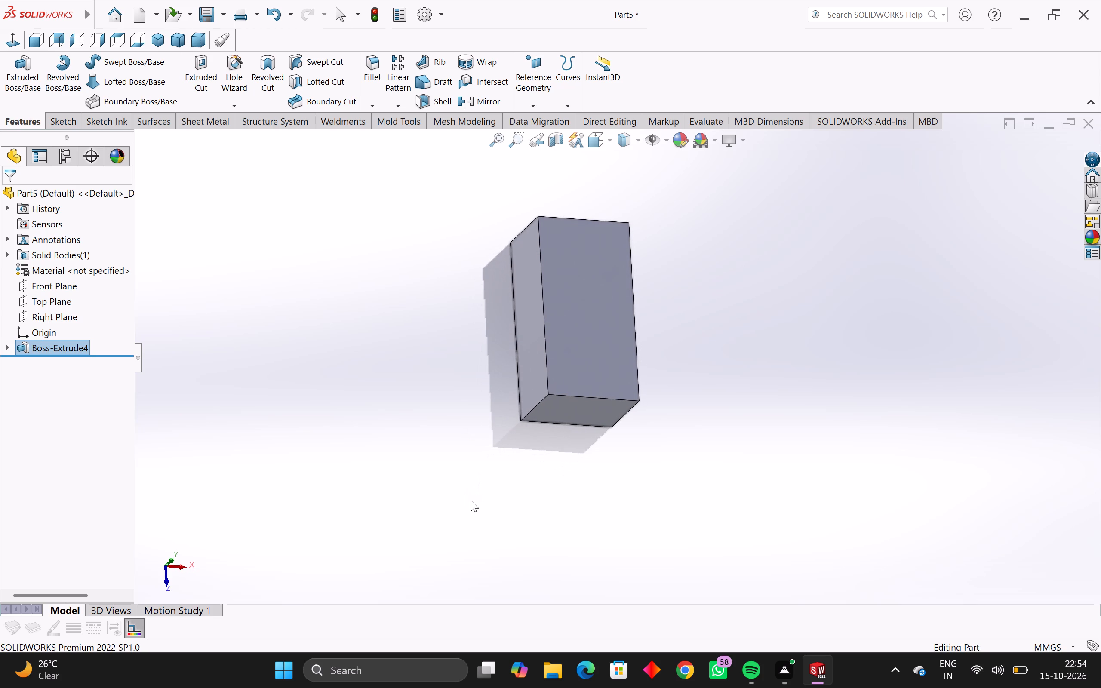
middle_click_drag(552, 341, 536, 367)
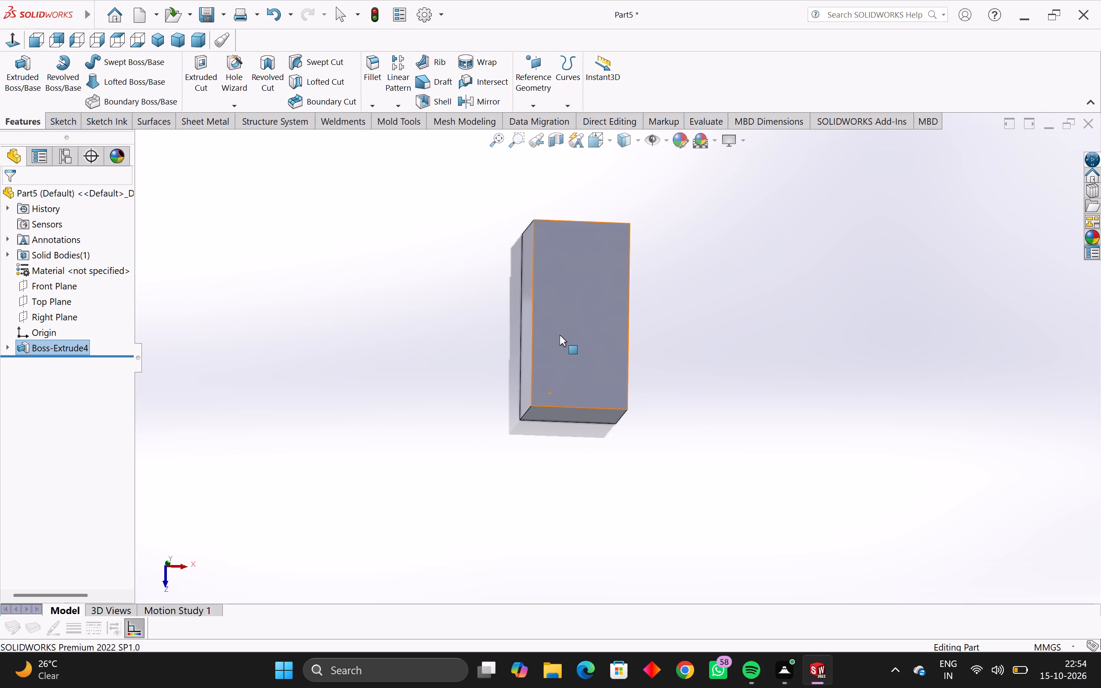
left_click(561, 331)
left_click(70, 123)
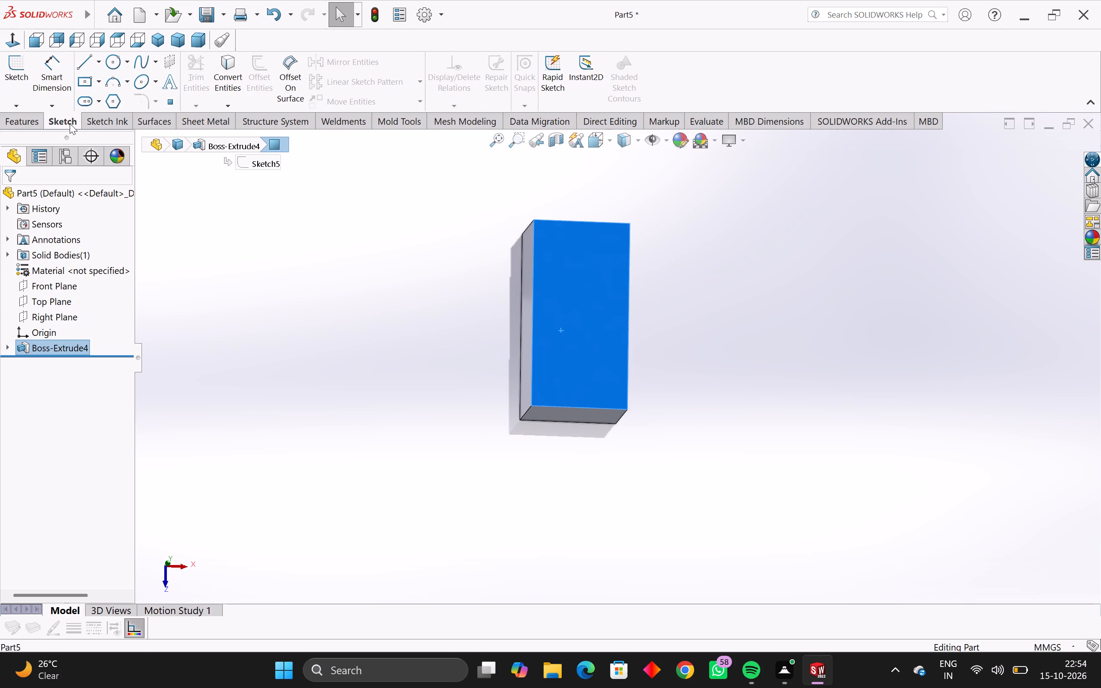
left_click(25, 79)
left_click(766, 277)
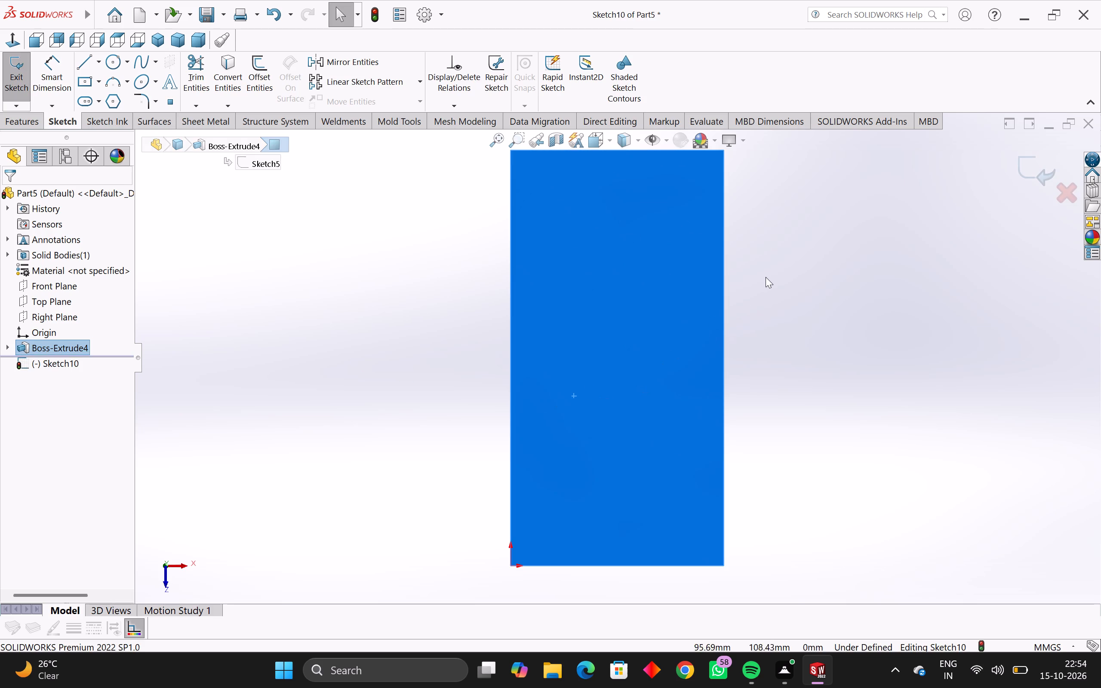
scroll(414, 282, "down", 2)
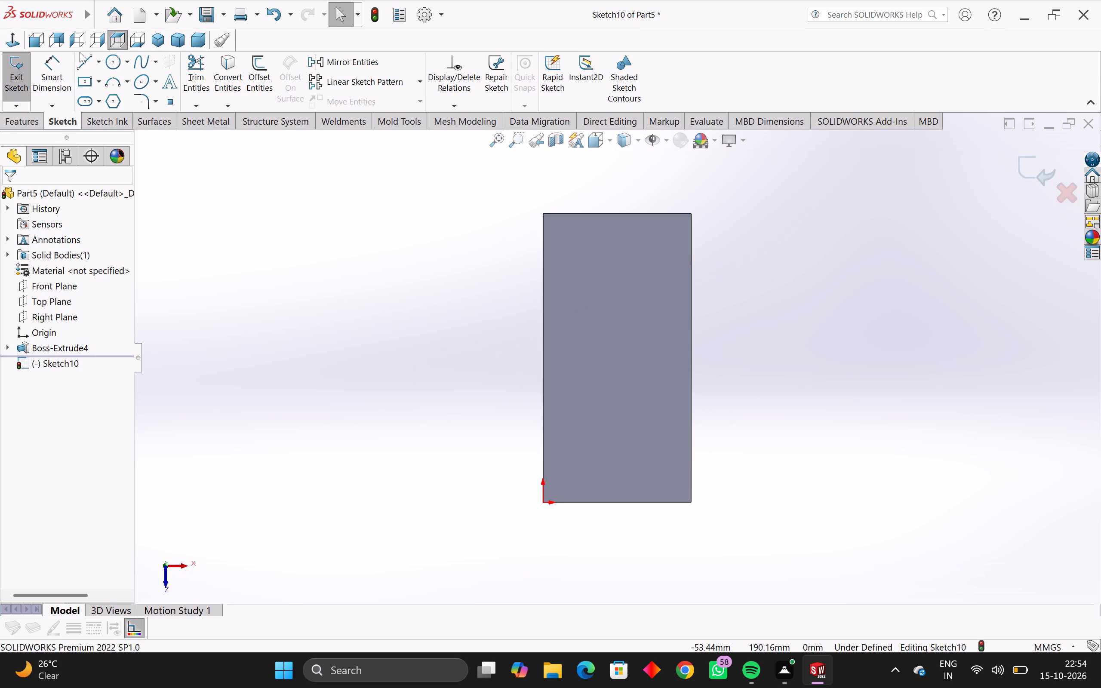
left_click(100, 61)
left_click(97, 95)
scroll(613, 215, "down", 3)
left_click(619, 223)
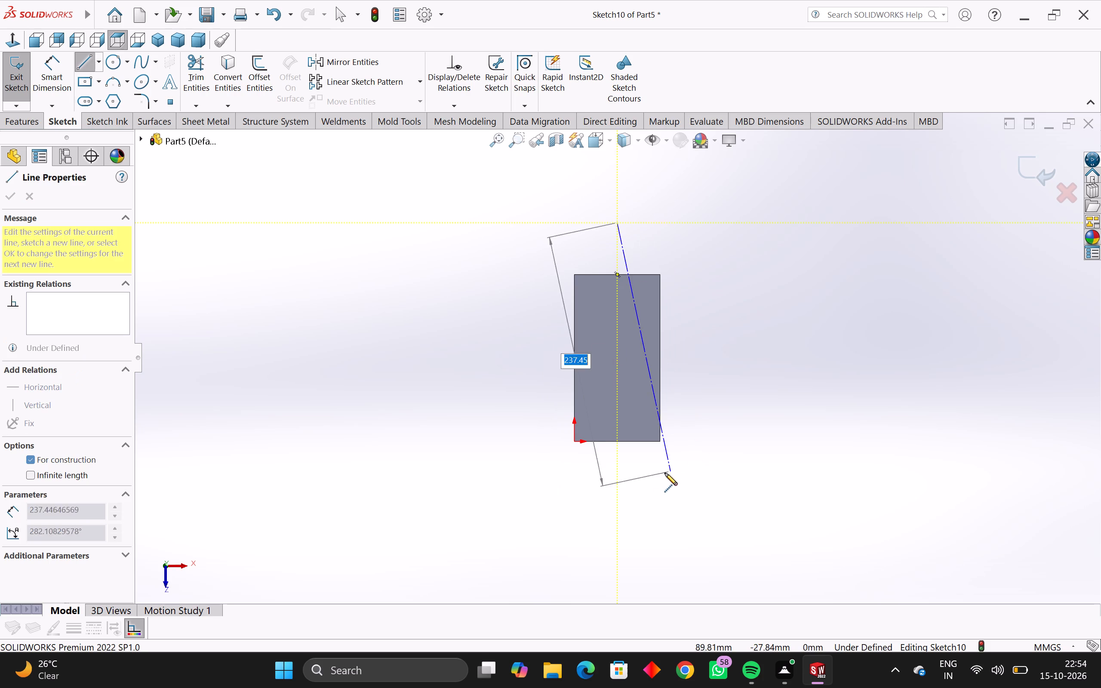
left_click(615, 472)
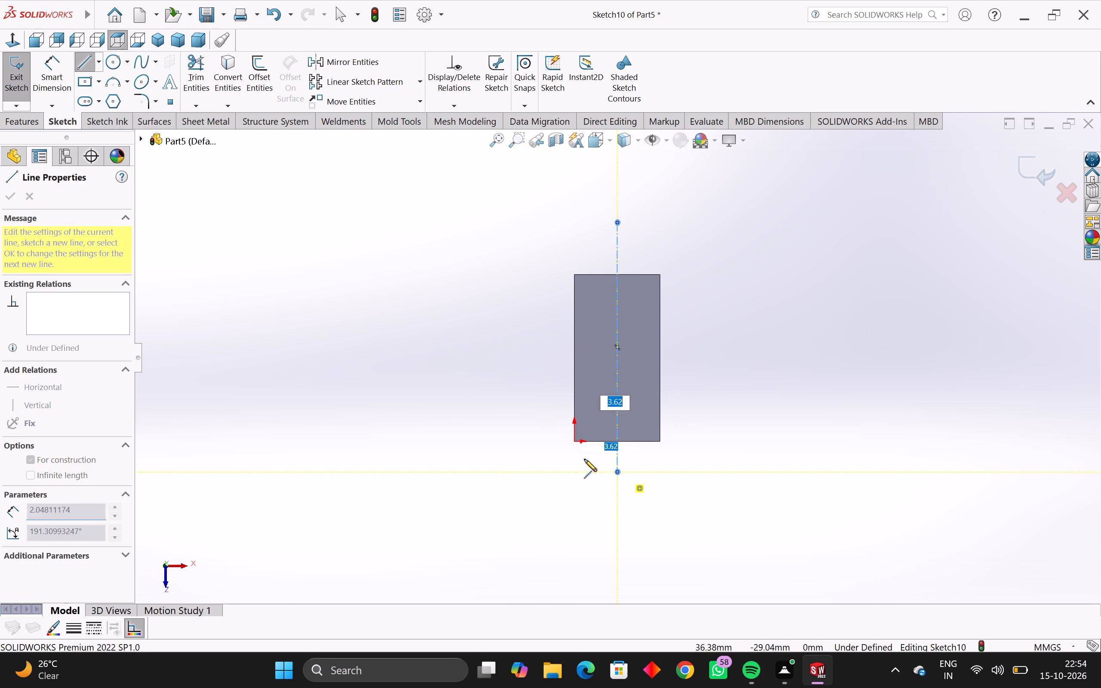
key("Escape")
key("Escape")
scroll(630, 446, "up", 3)
scroll(586, 375, "down", 4)
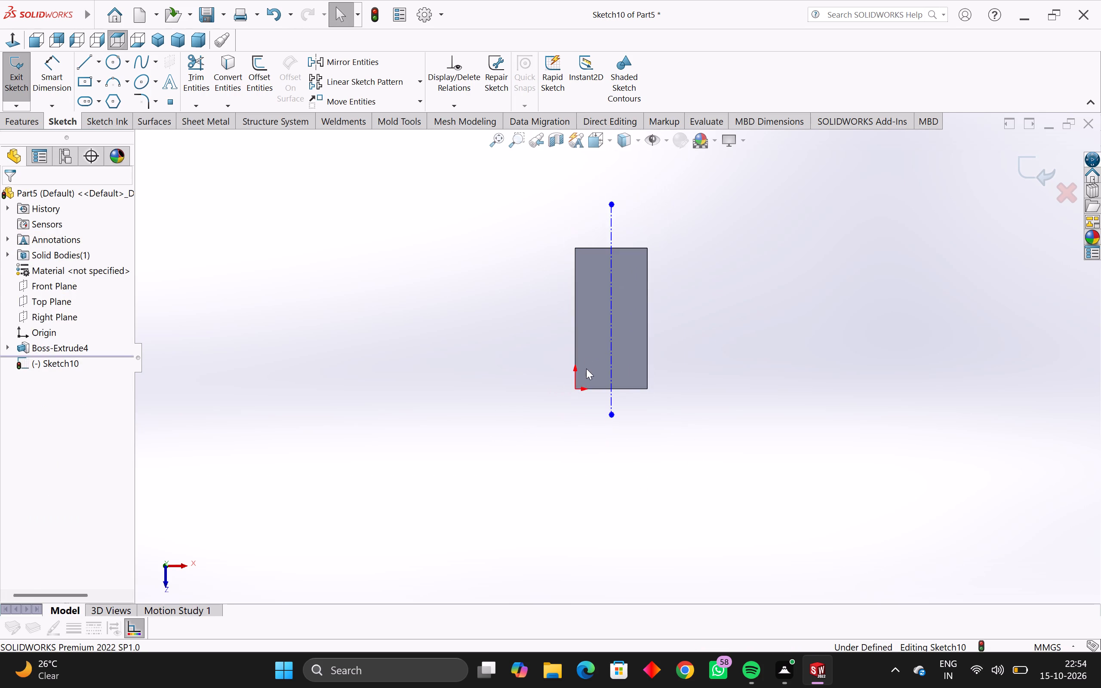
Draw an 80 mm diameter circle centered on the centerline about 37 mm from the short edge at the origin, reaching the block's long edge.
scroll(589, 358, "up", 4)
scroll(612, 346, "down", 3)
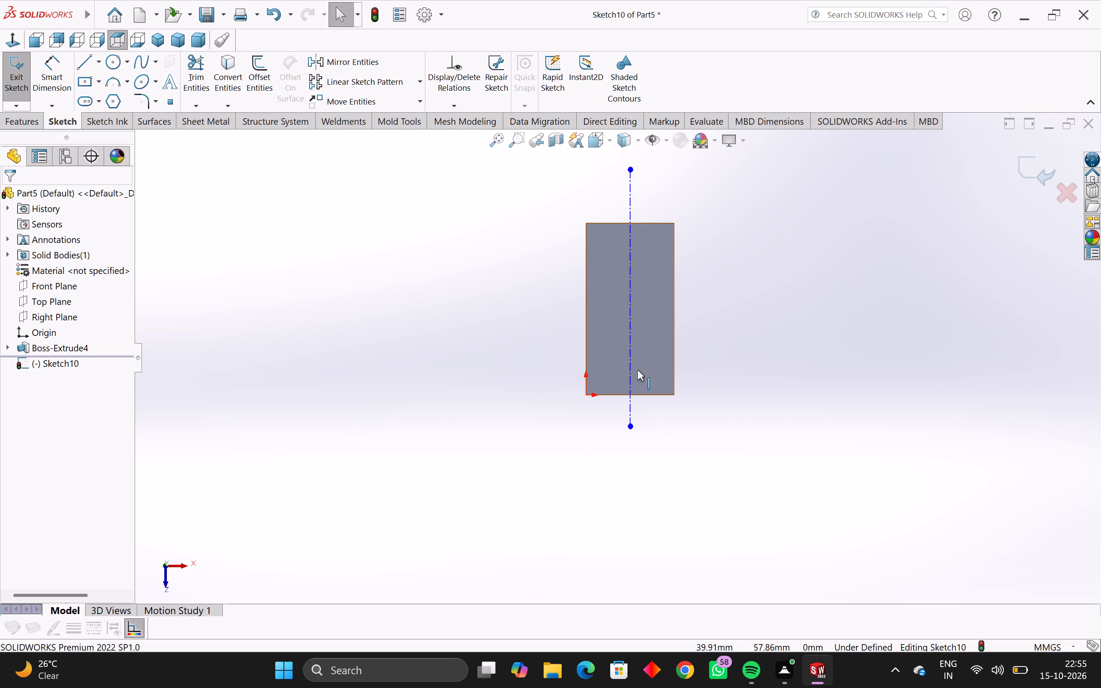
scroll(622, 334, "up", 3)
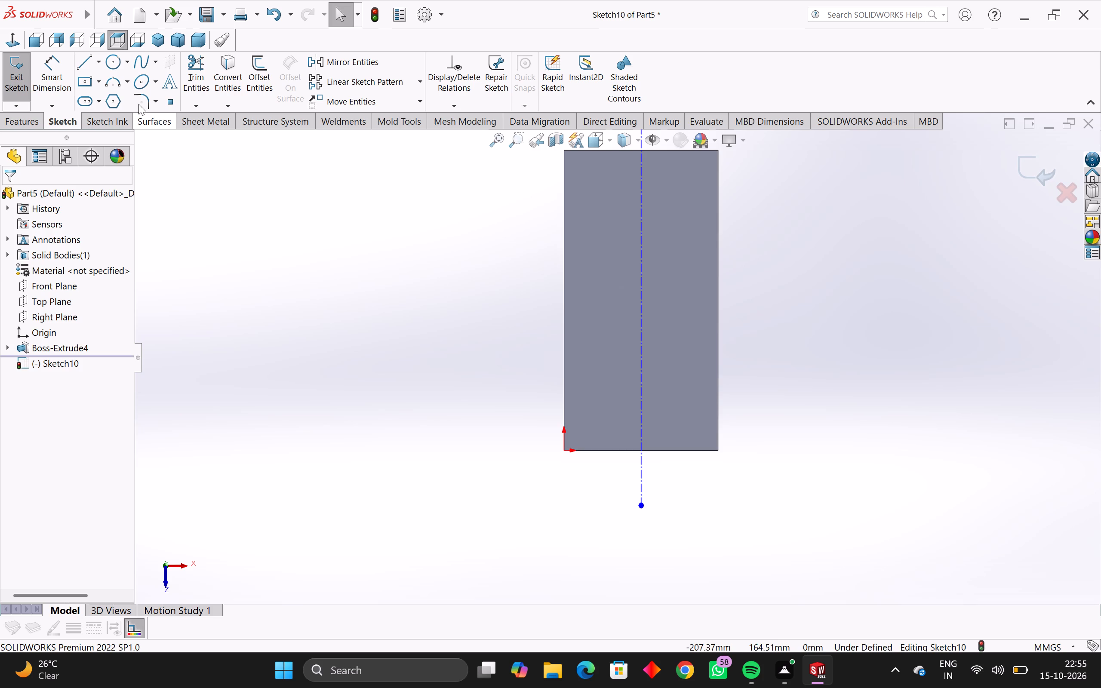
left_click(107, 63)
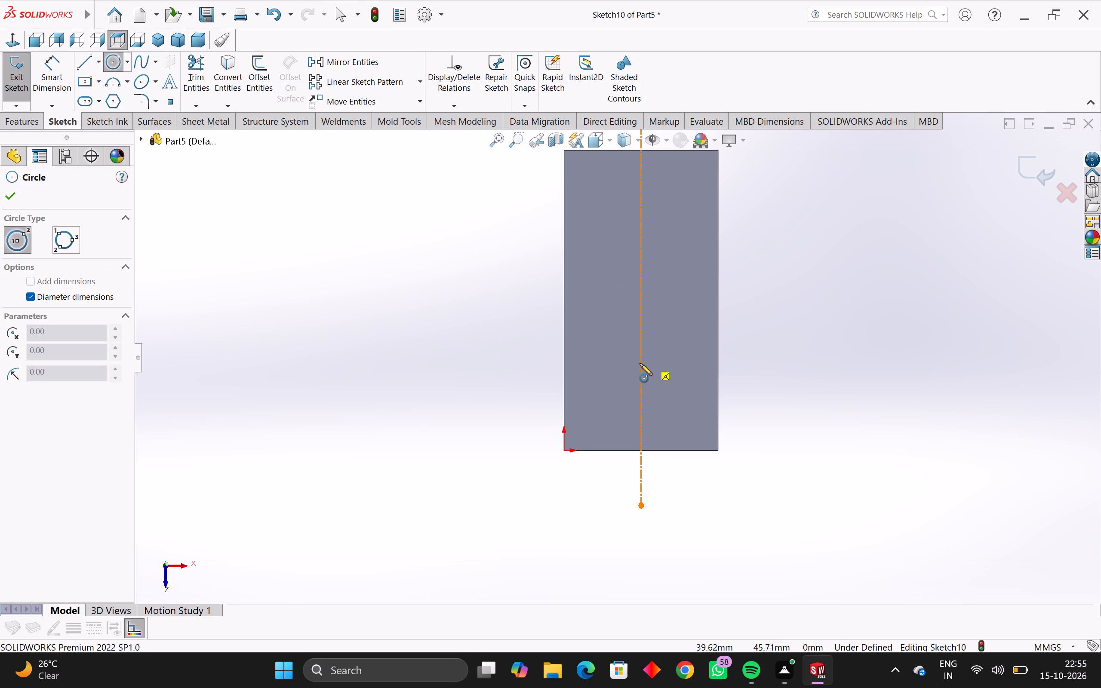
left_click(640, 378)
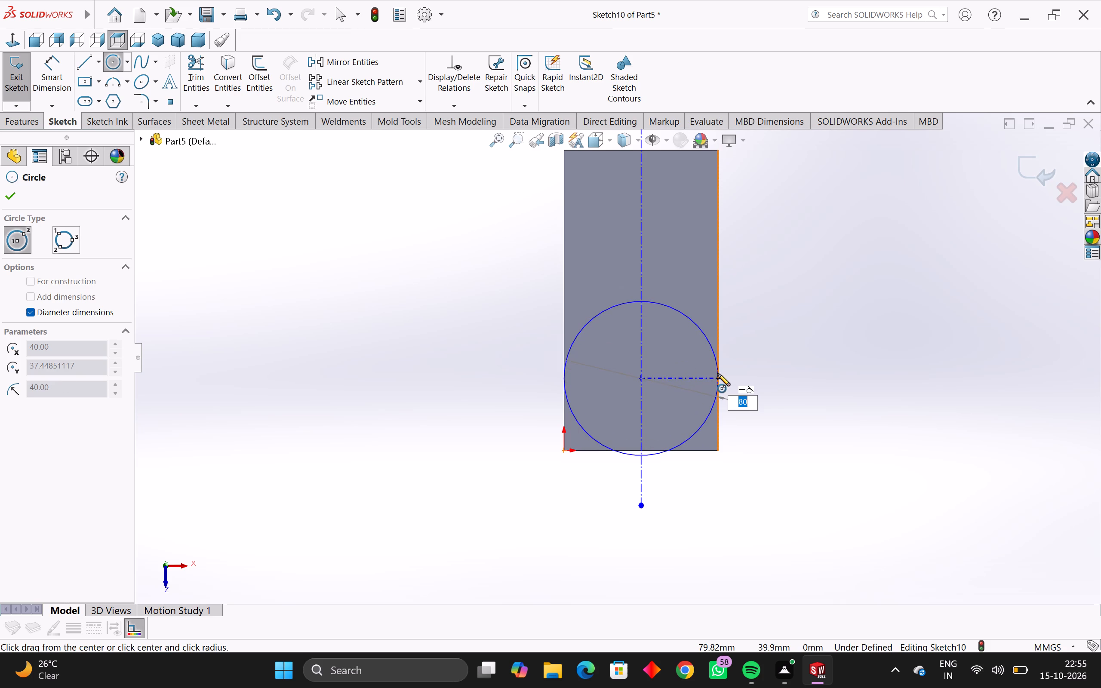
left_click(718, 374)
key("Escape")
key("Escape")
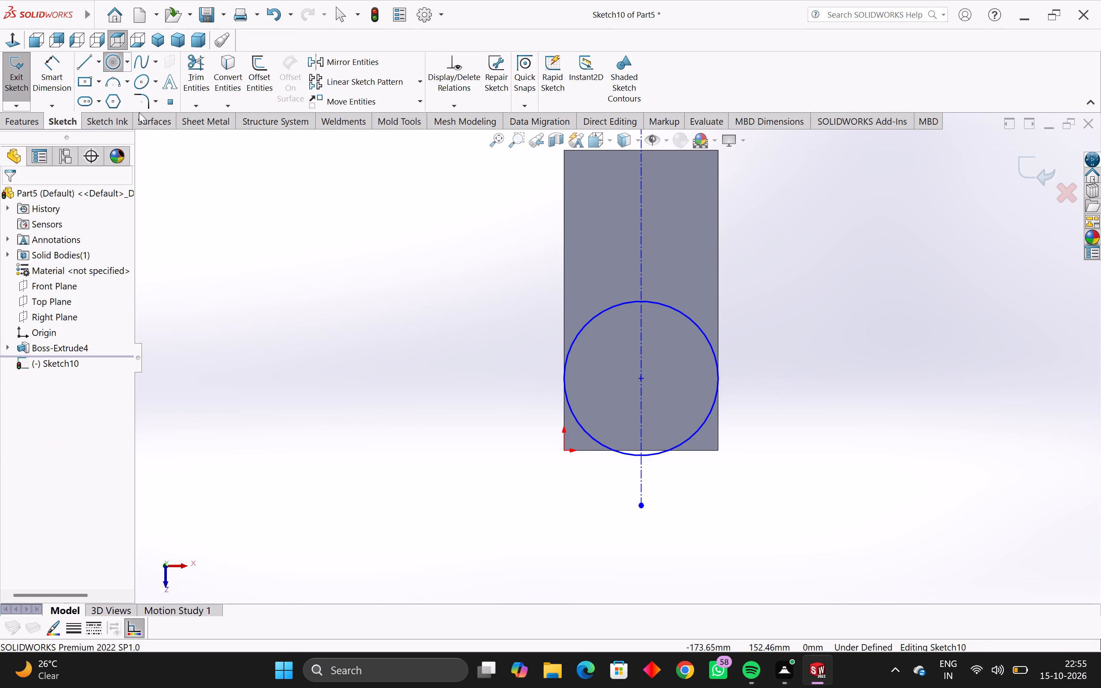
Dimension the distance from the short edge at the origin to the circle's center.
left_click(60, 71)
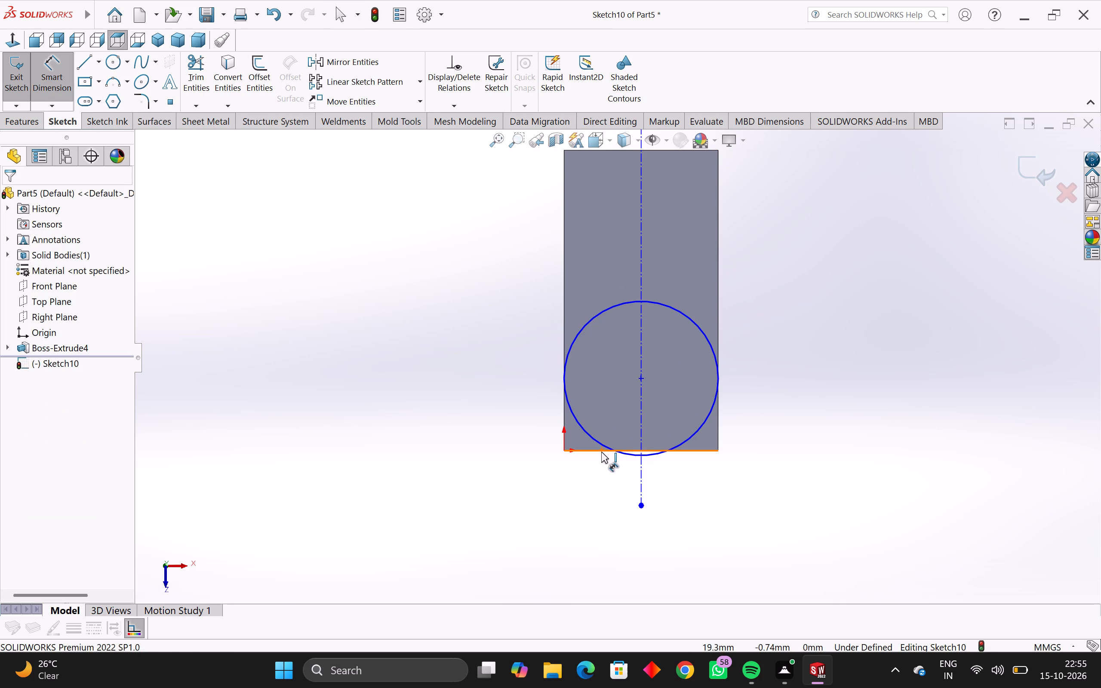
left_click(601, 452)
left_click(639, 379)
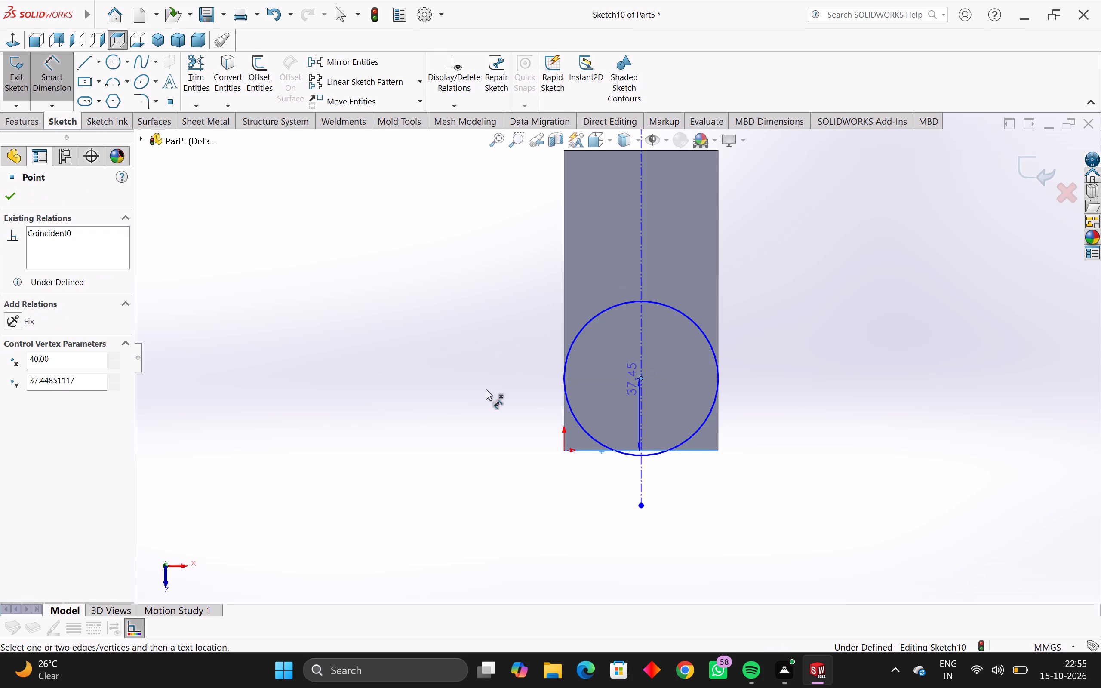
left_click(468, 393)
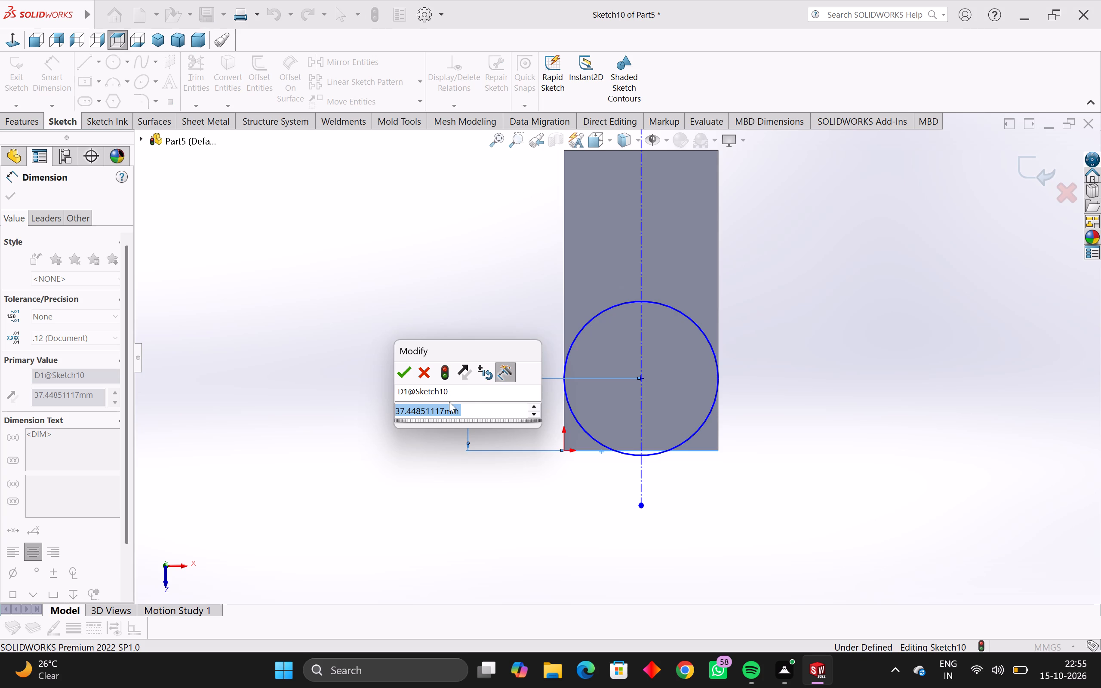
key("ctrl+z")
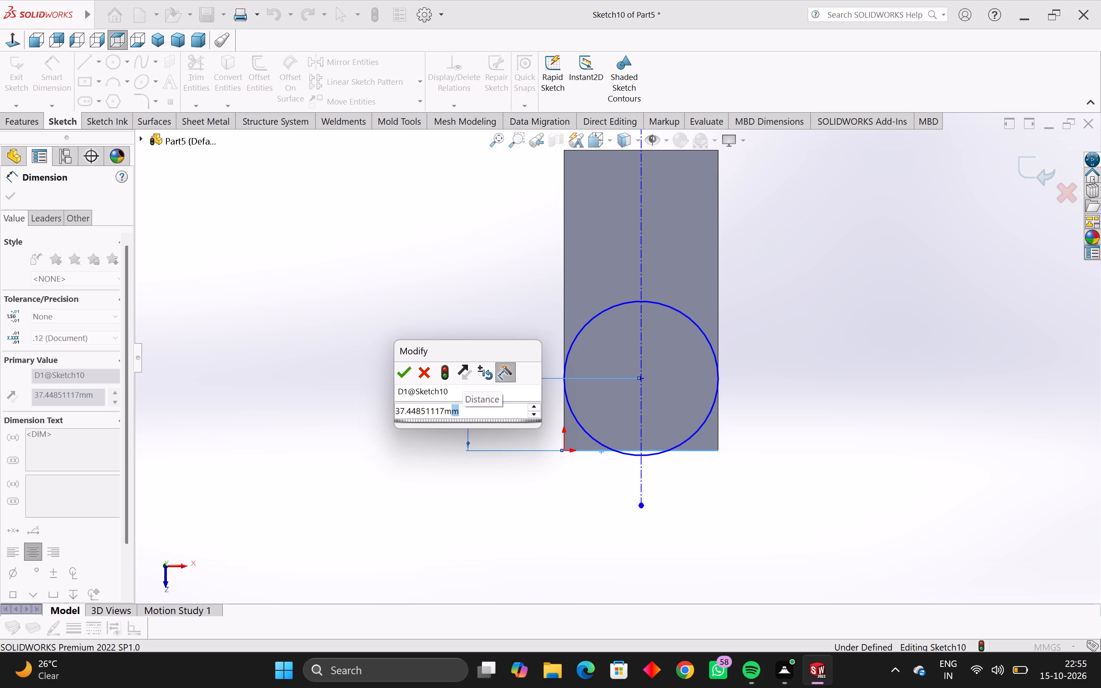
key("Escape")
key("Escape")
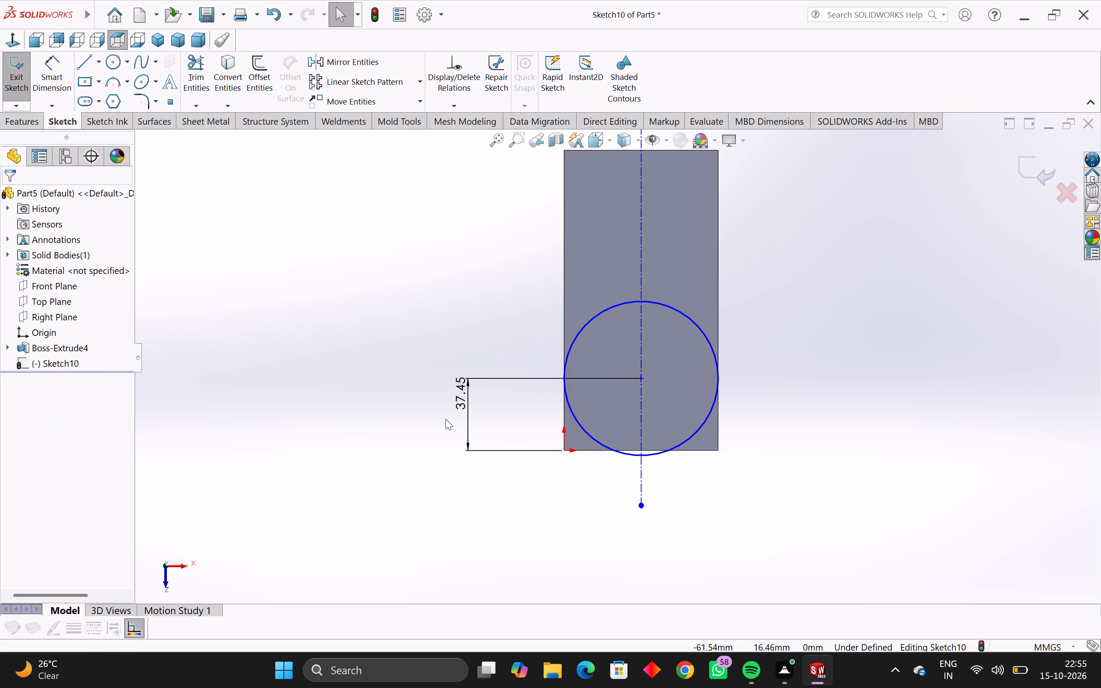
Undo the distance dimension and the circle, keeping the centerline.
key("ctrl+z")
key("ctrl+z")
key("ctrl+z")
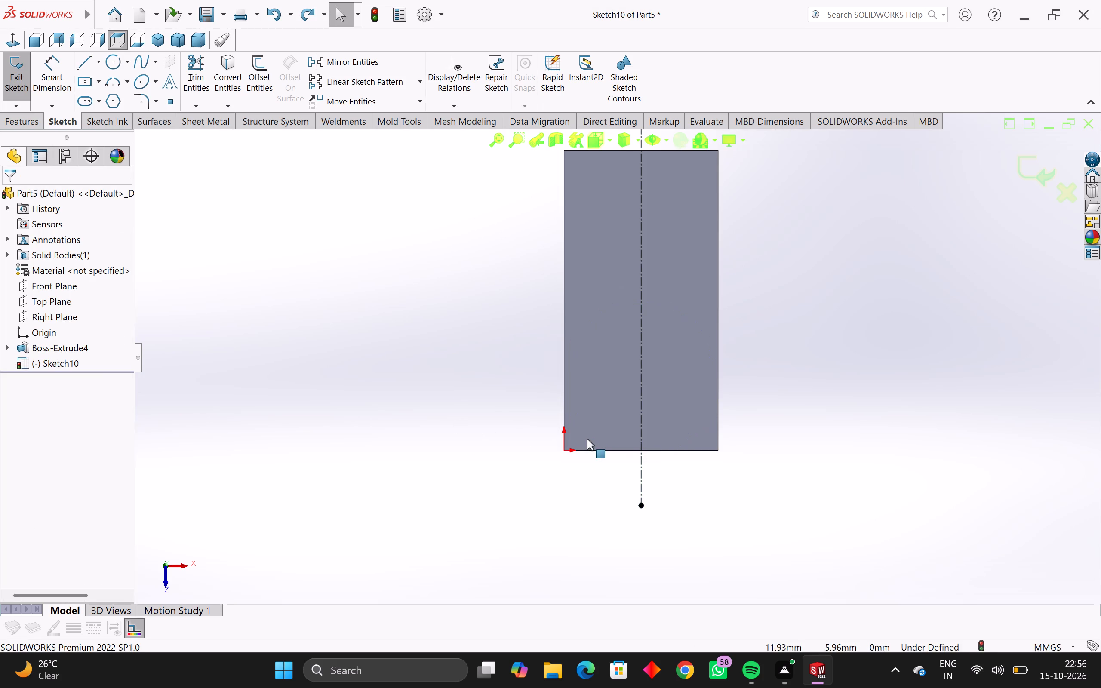
Draw a horizontal centerline about 145 mm long across the block near the short edge at the origin, extending past both long edges.
left_click(102, 61)
left_click(107, 100)
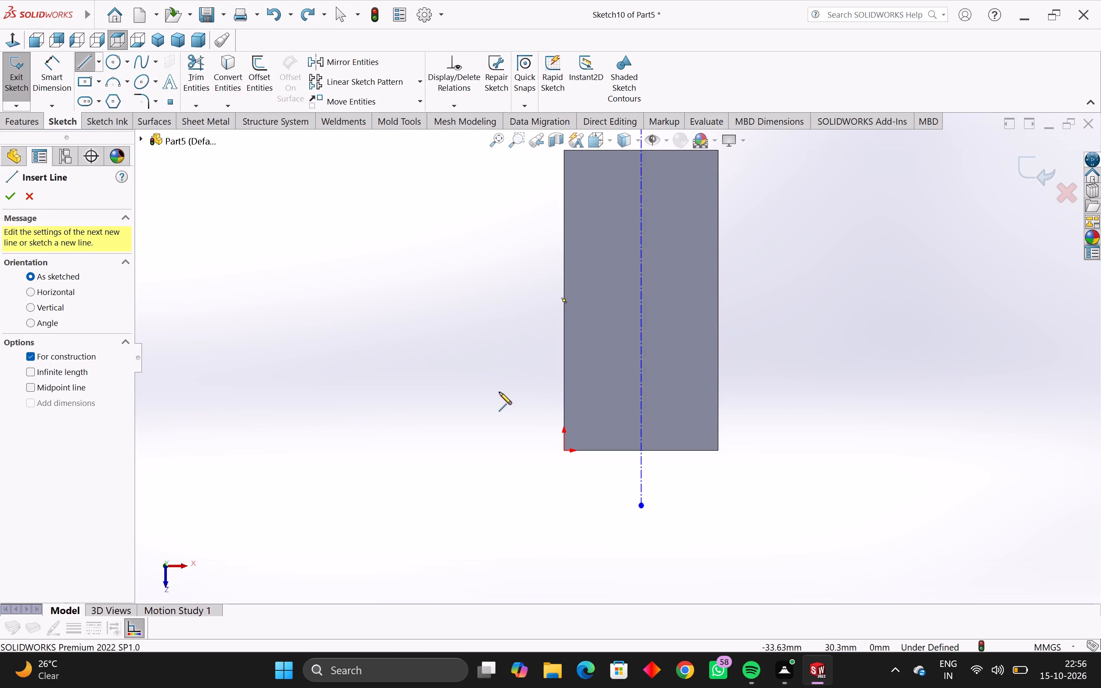
left_click(483, 399)
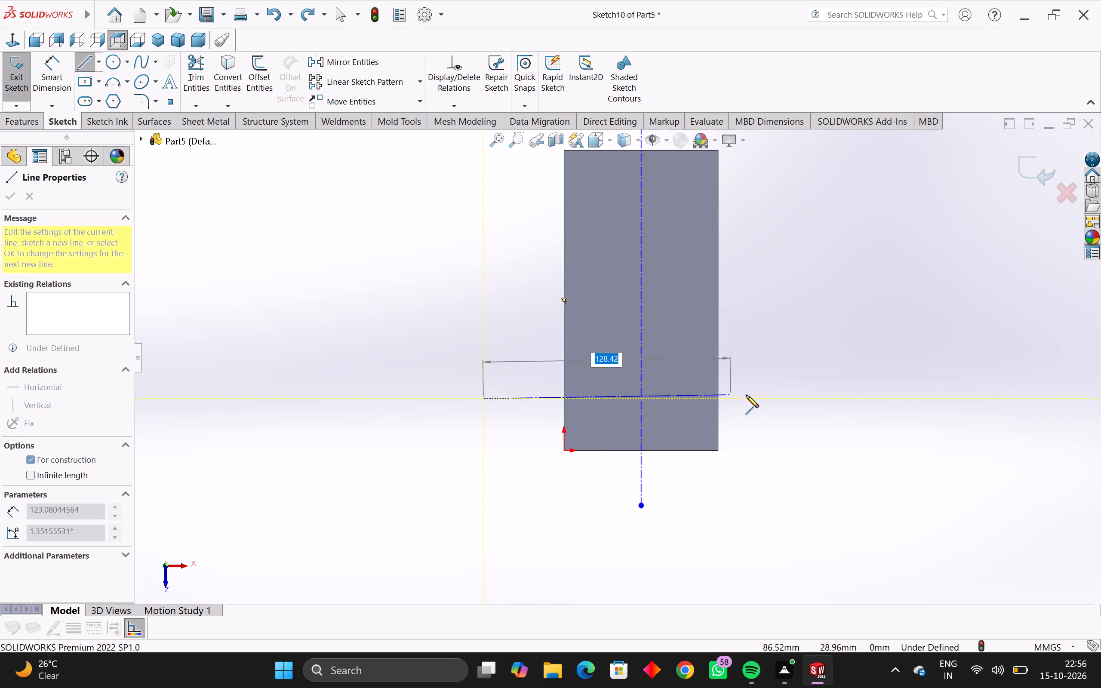
left_click(762, 398)
key("Escape")
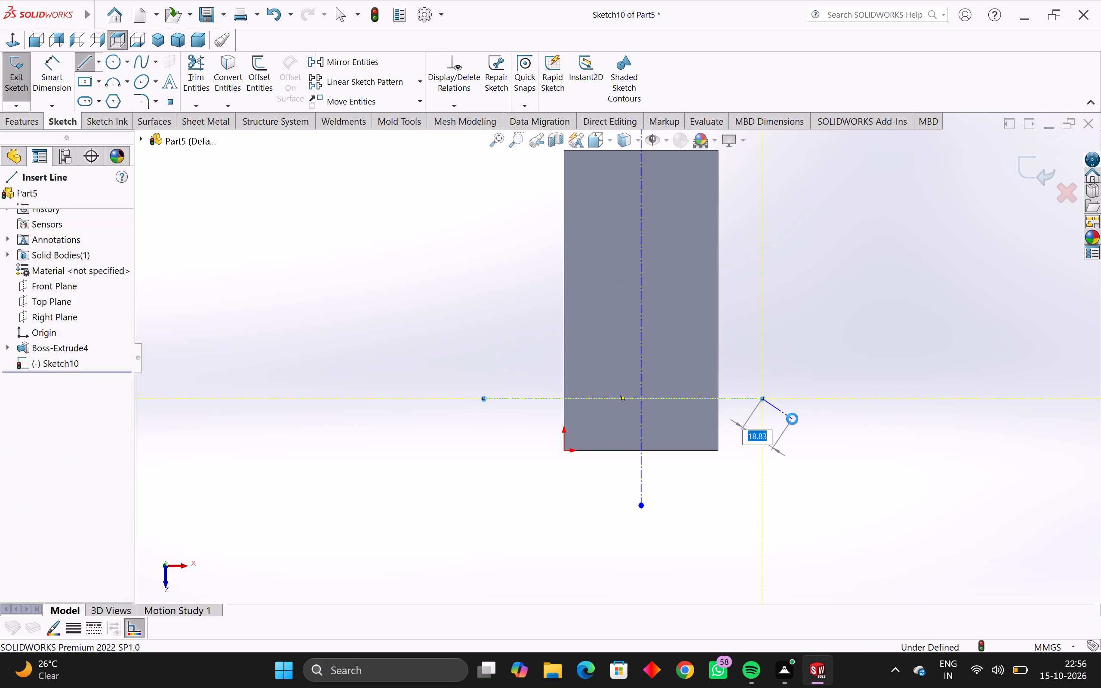
key("Escape")
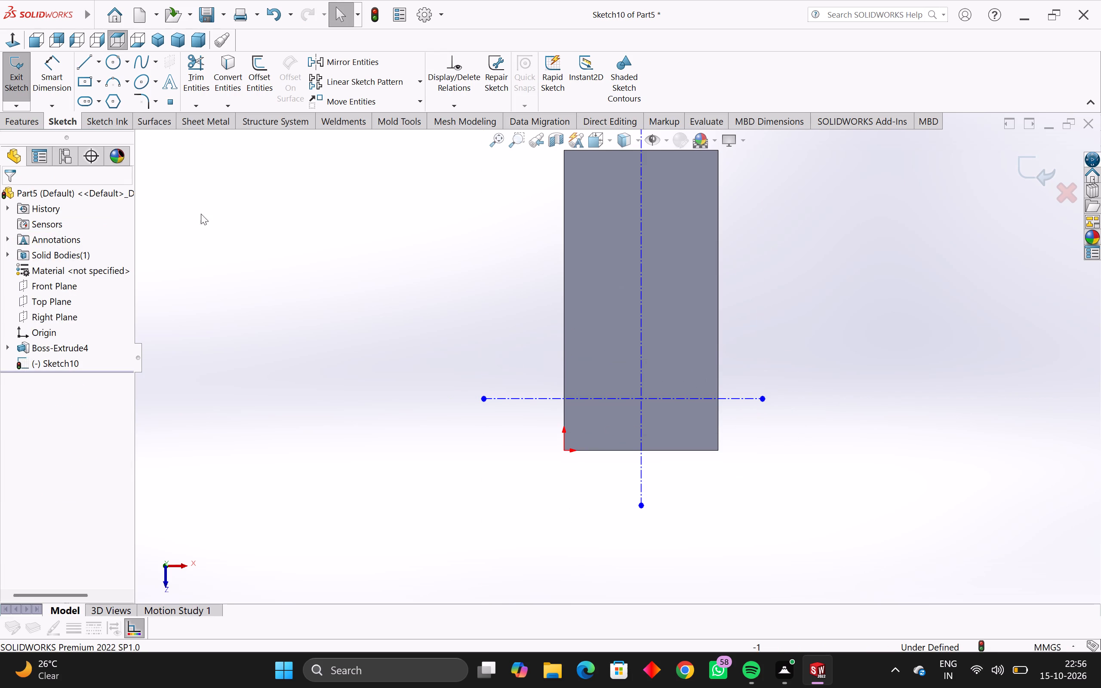
Dimension the horizontal centerline 26 mm from the block's short edge at the origin.
left_click(68, 68)
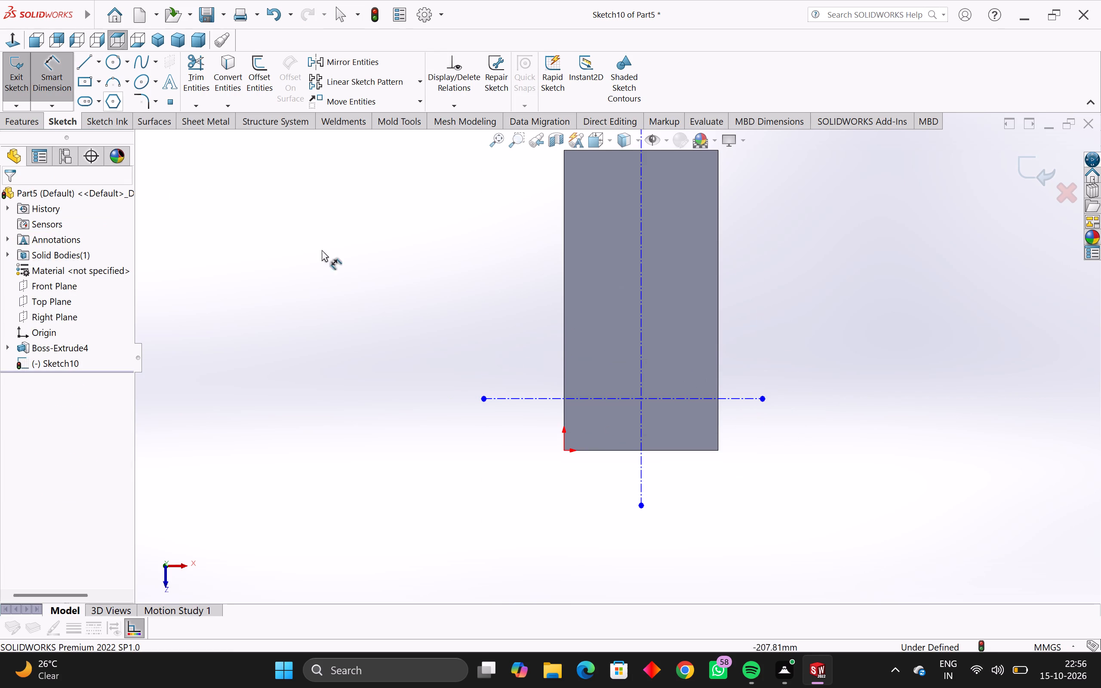
left_click(661, 401)
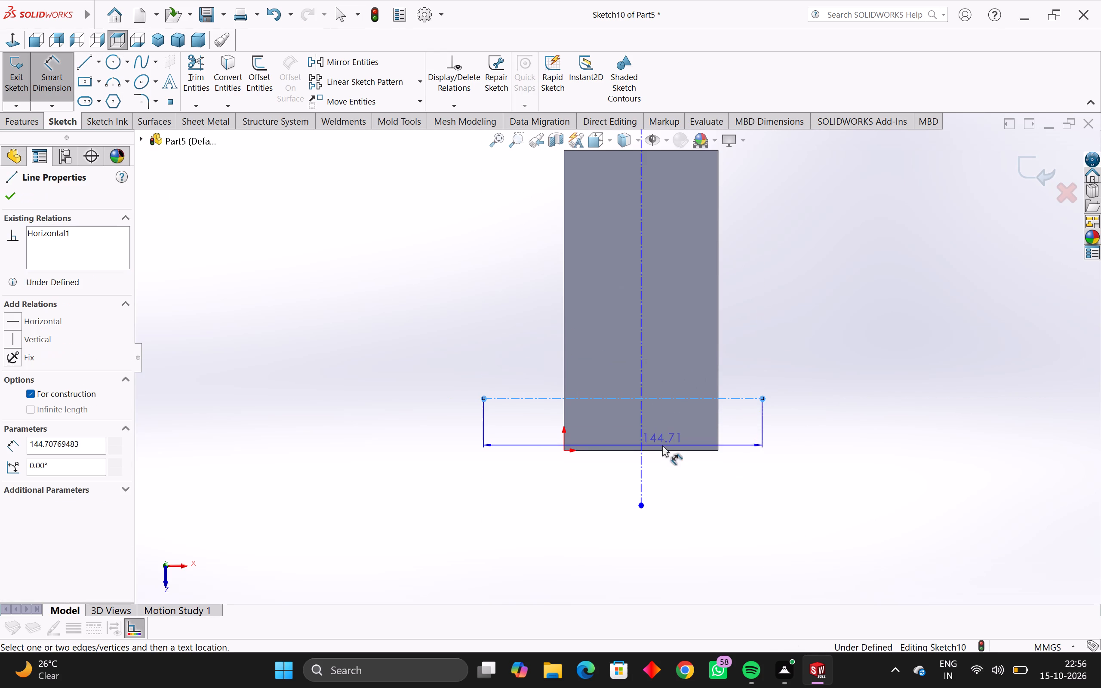
left_click(666, 451)
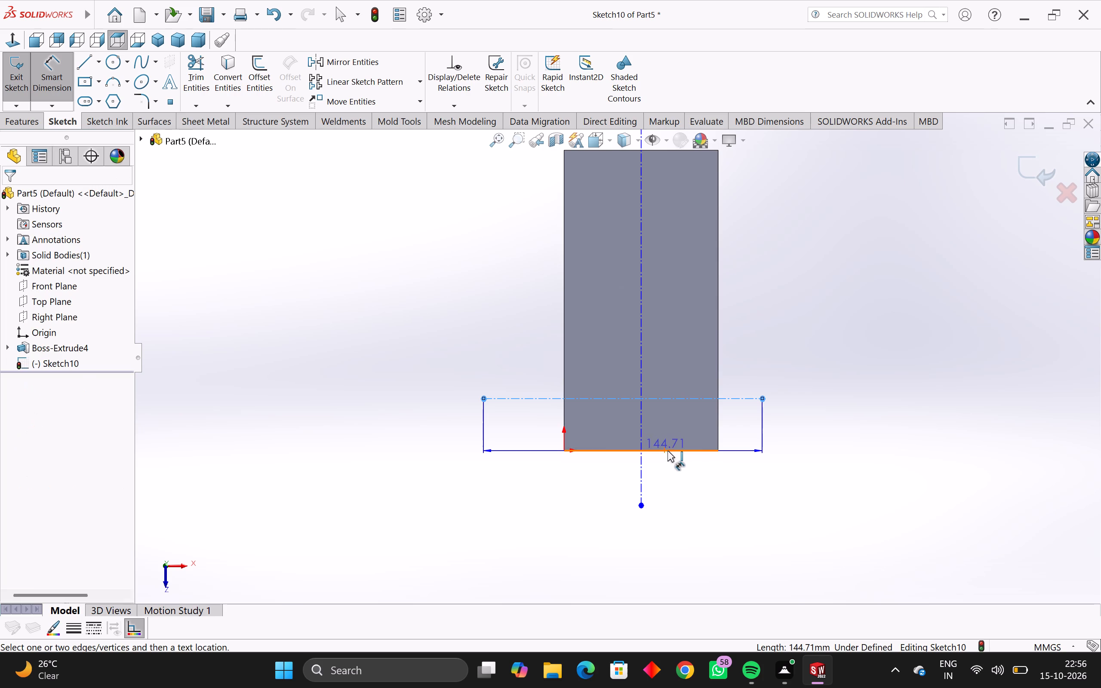
left_click(824, 425)
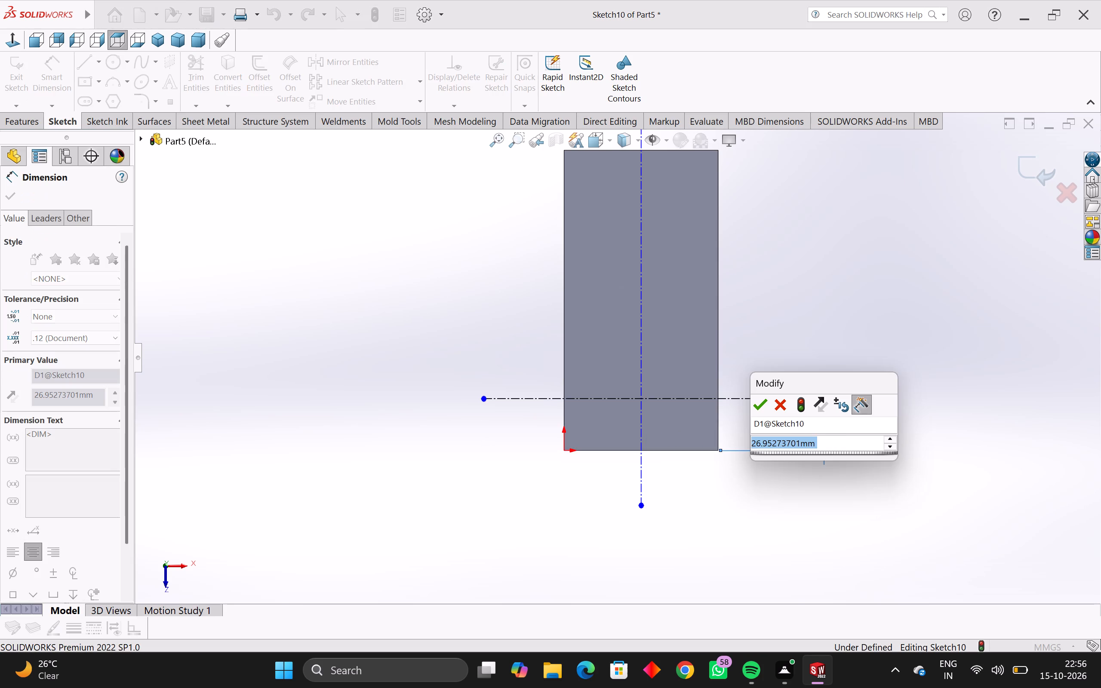
type("26")
key("Return")
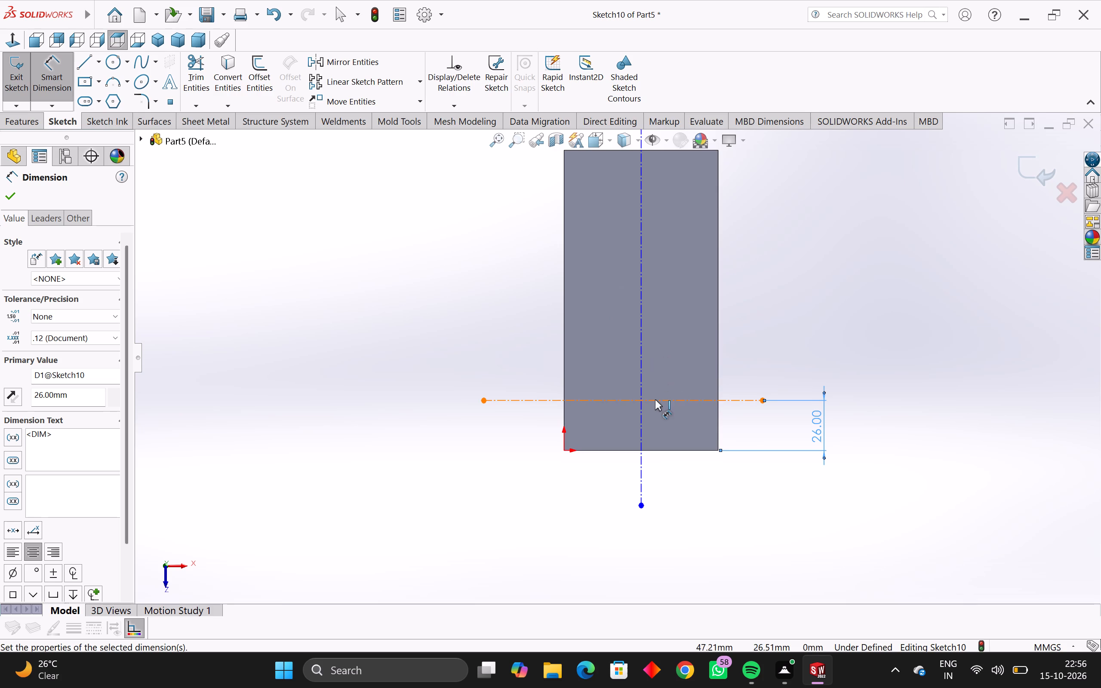
key("Escape")
key("Escape")
key("Escape")
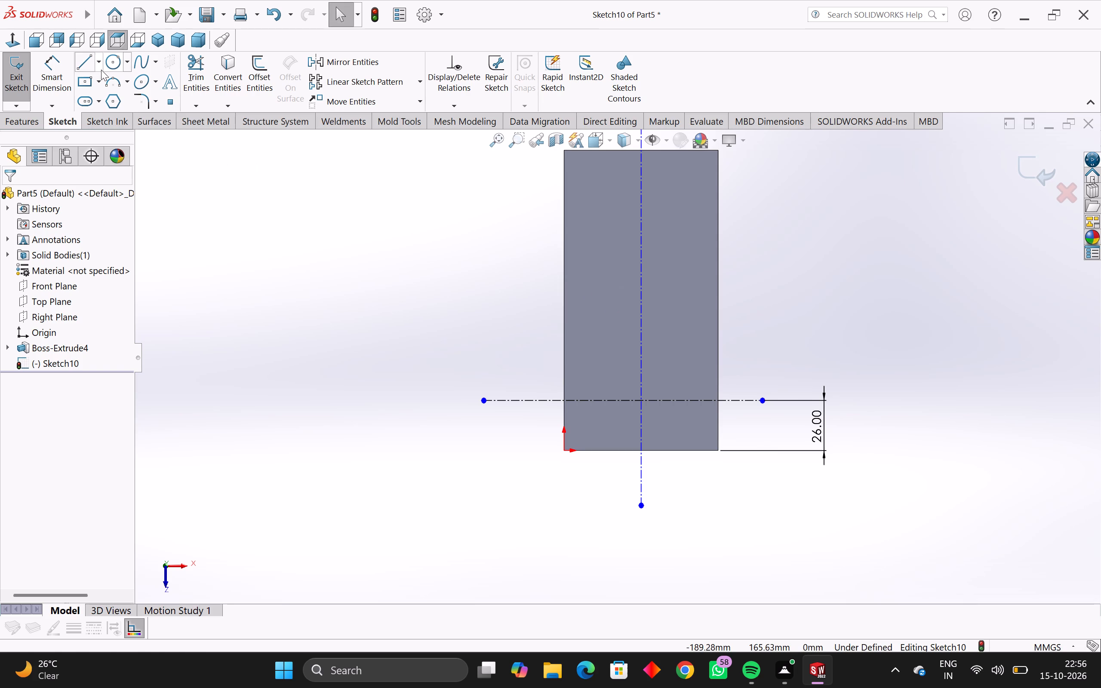
Draw a 30 mm diameter circle centered on the vertical centerline, about 46 mm from the short edge at the origin.
left_click(113, 68)
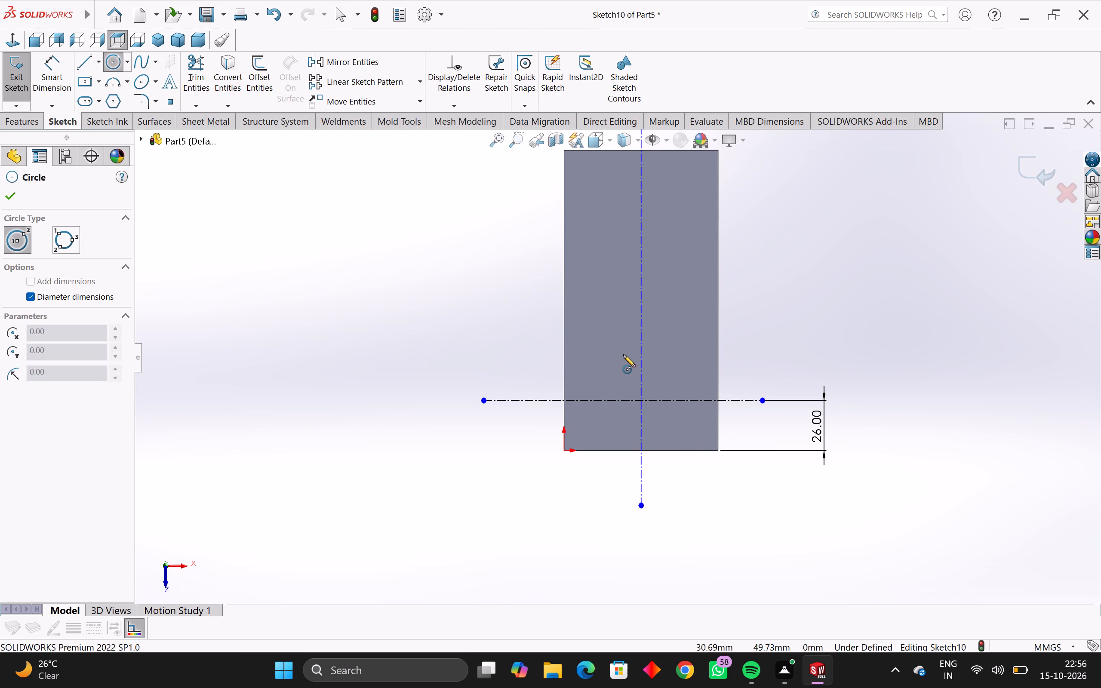
middle_click_drag(623, 355, 659, 331)
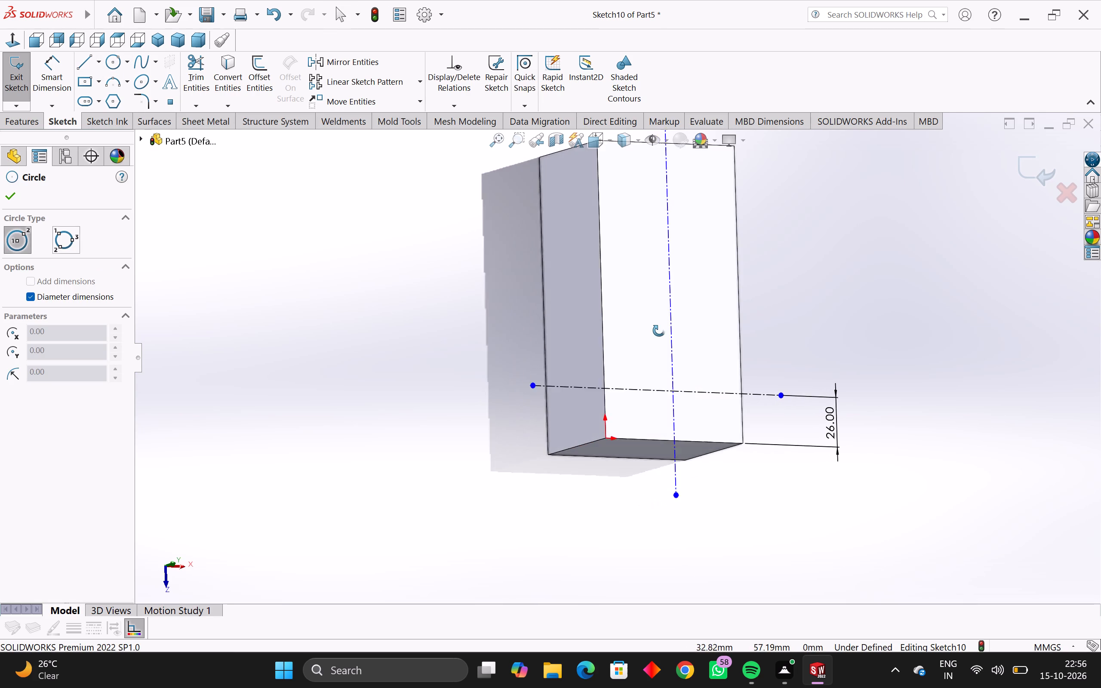
middle_click_drag(659, 331, 605, 326)
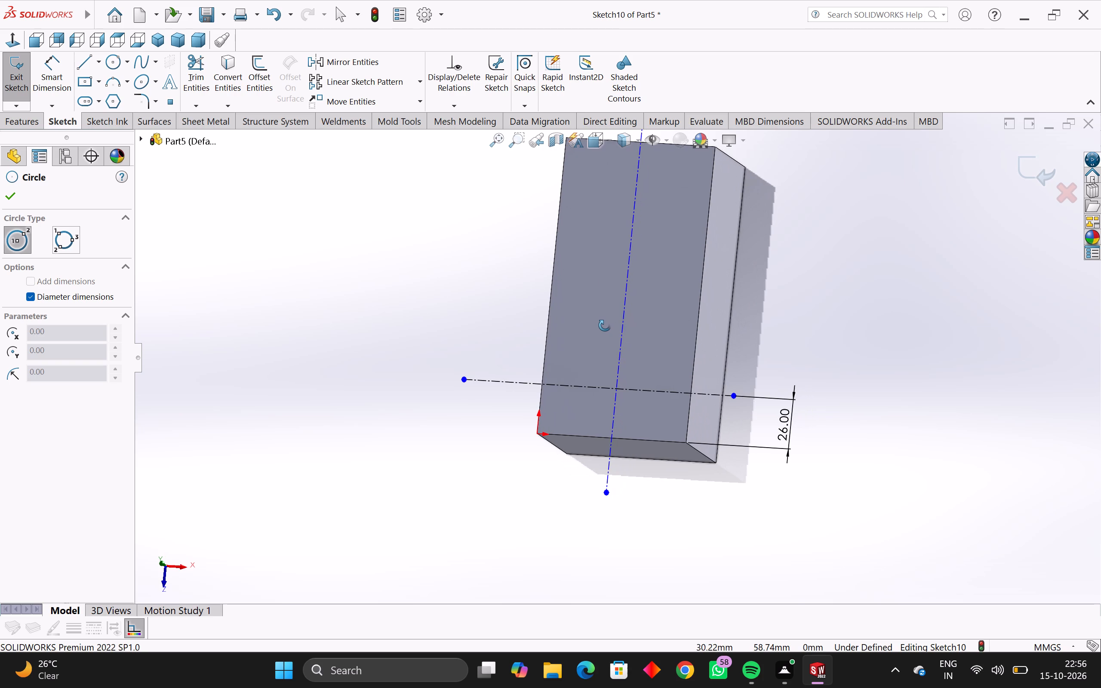
middle_click_drag(605, 326, 608, 327)
scroll(649, 374, "up", 1)
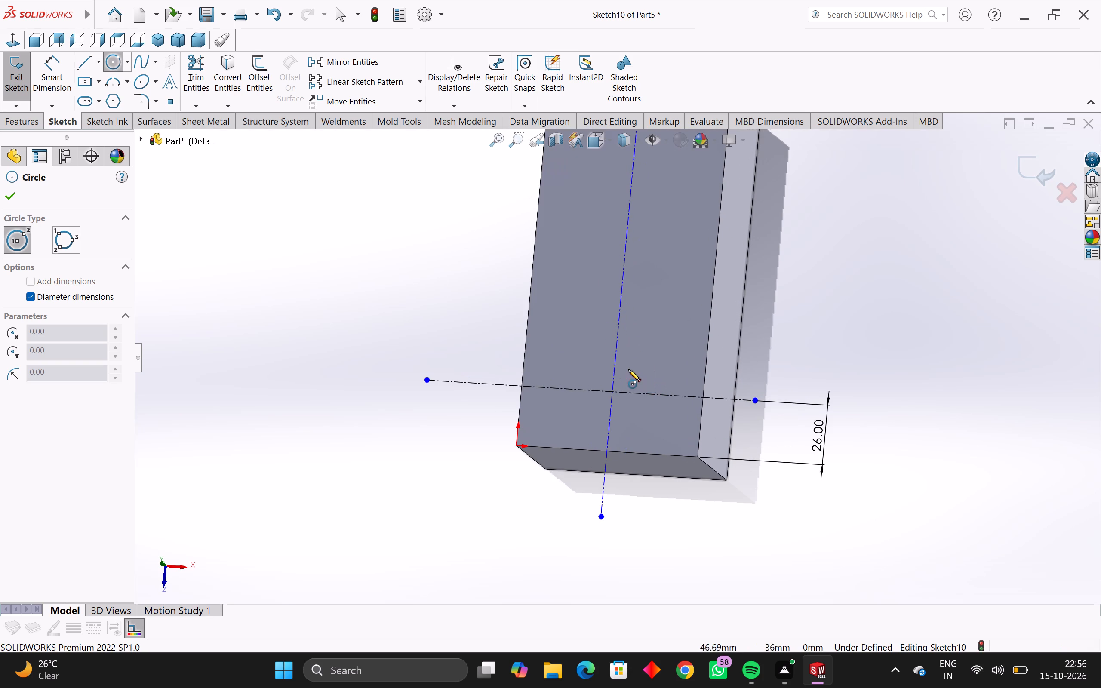
left_click(617, 346)
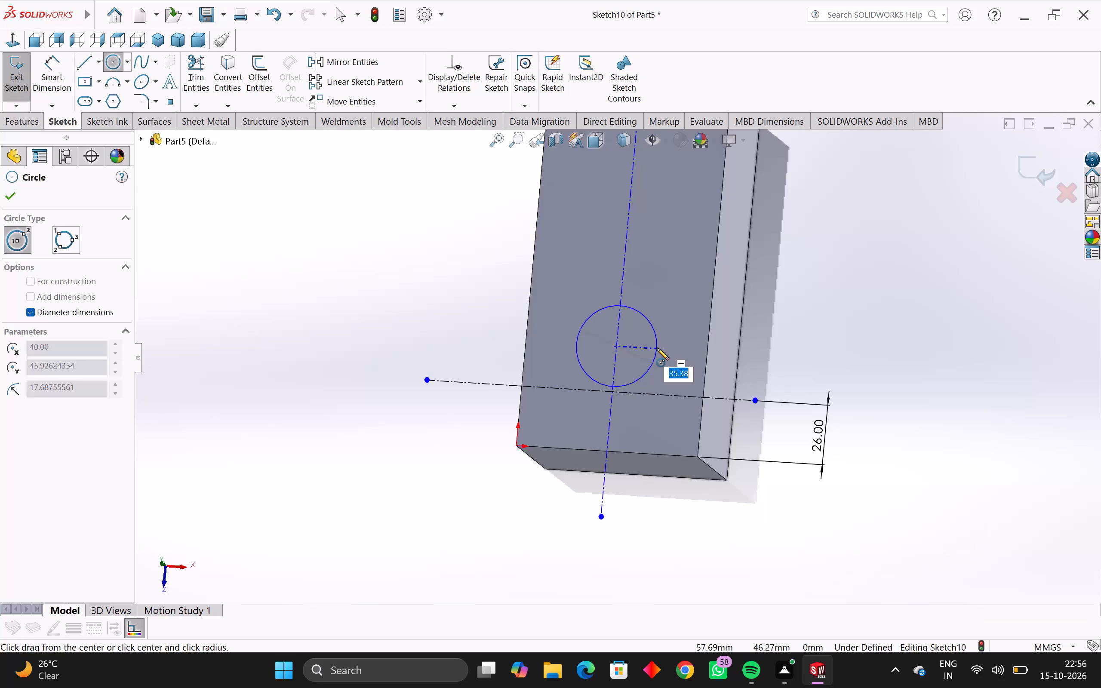
type("30")
key("Return")
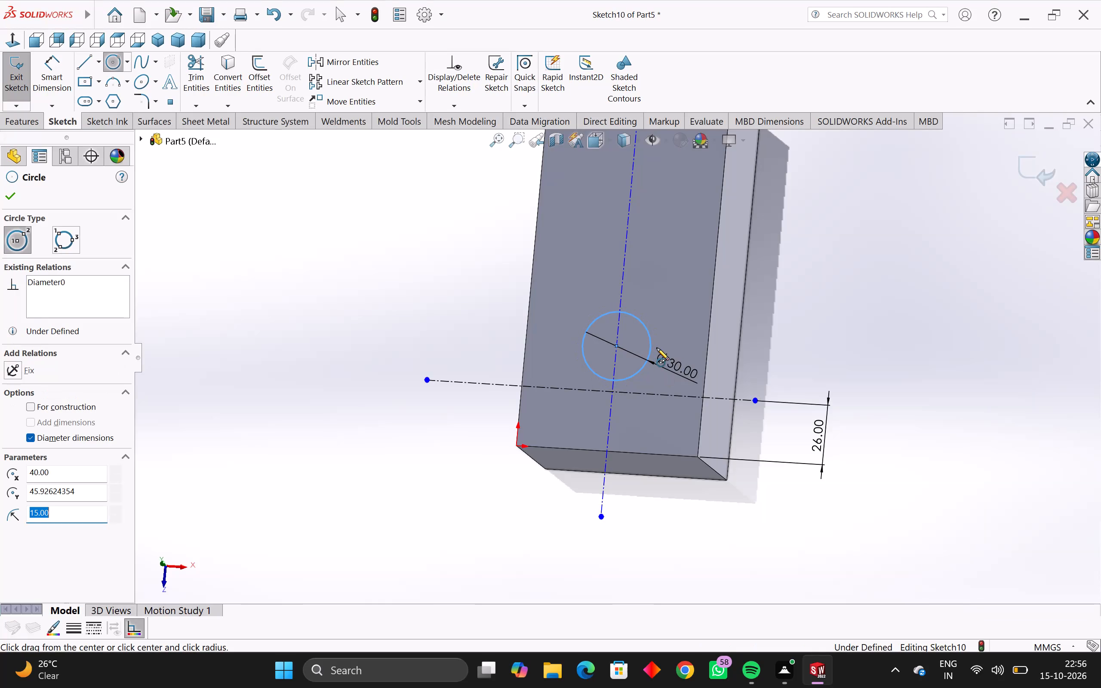
Draw a concentric 80 mm diameter circle around the 30 mm circle, reaching the block's long edge.
left_click(616, 346)
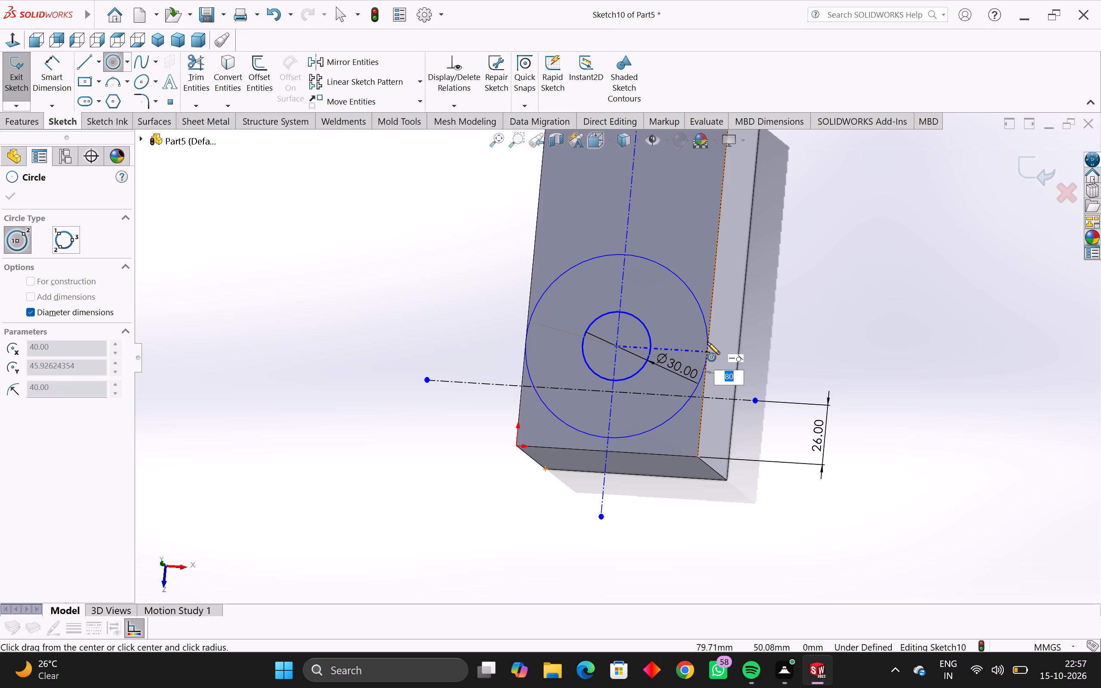
left_click(706, 348)
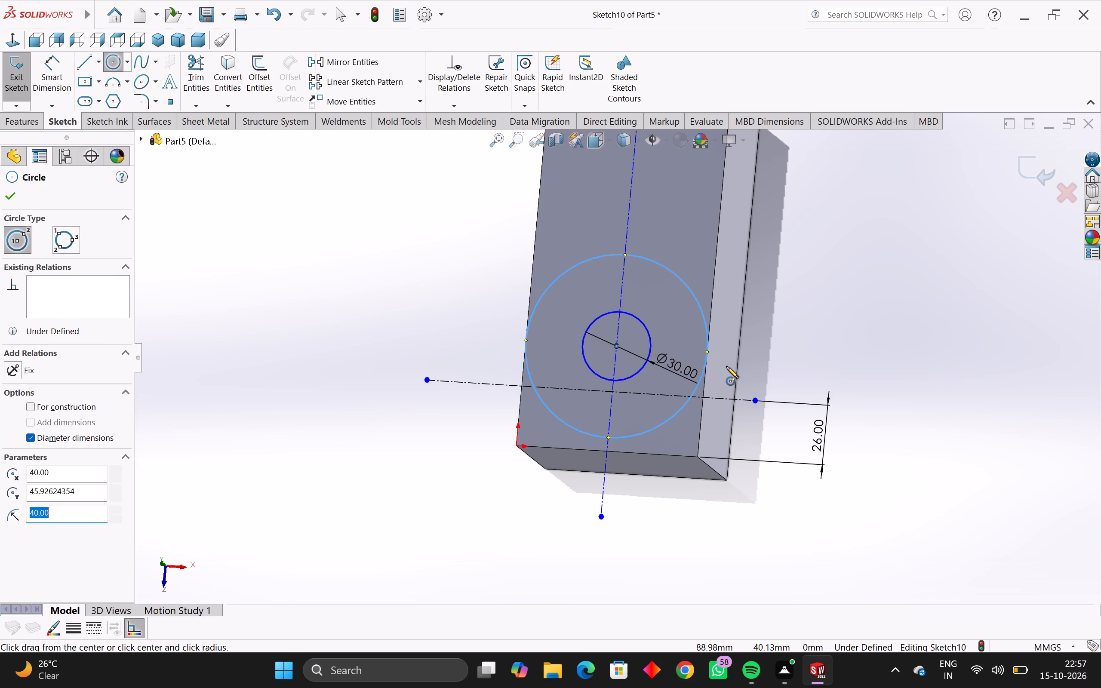
key("Escape")
key("Escape")
key("Escape")
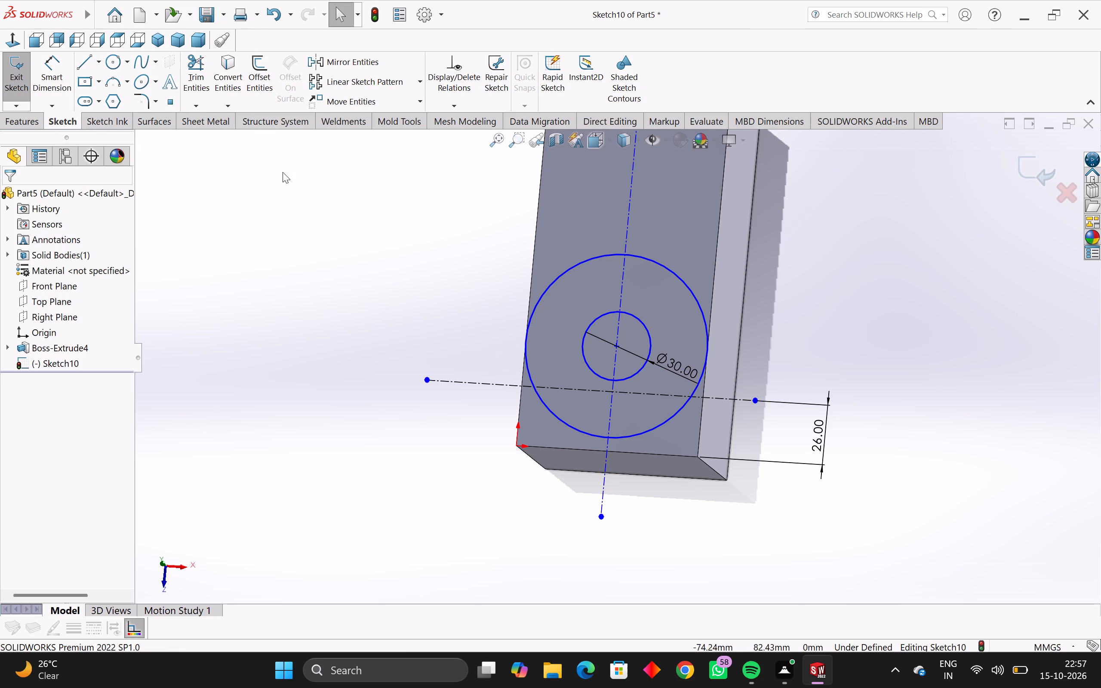
Dimension the circles' center 32 mm from the horizontal centerline.
left_click(58, 61)
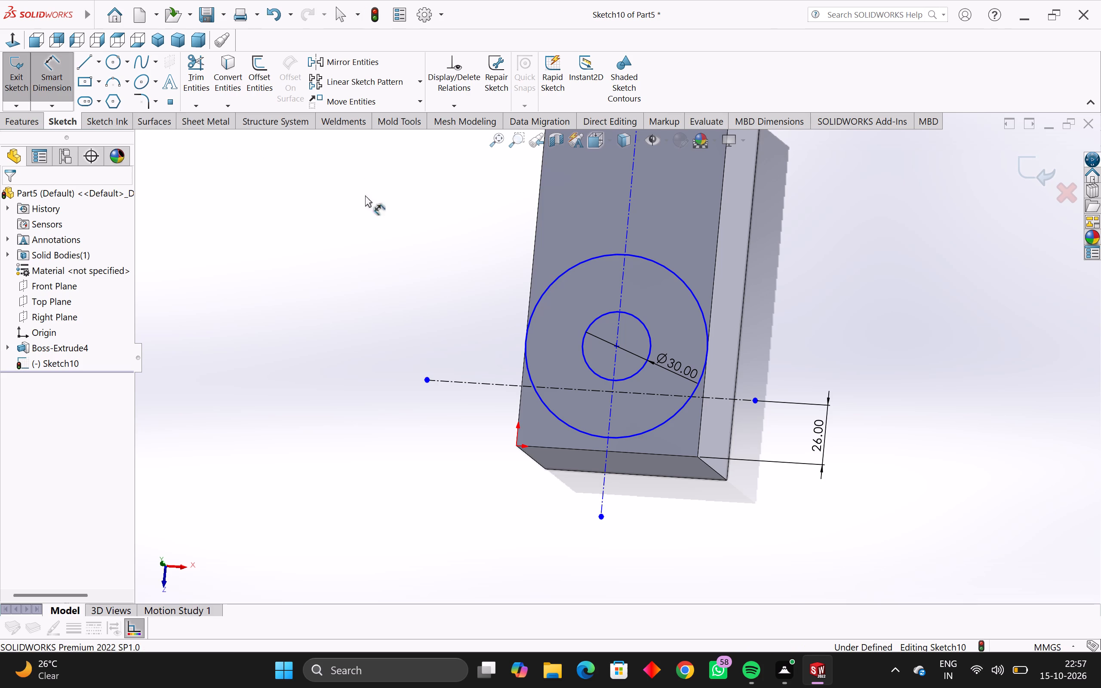
left_click(617, 347)
left_click(595, 389)
left_click(403, 347)
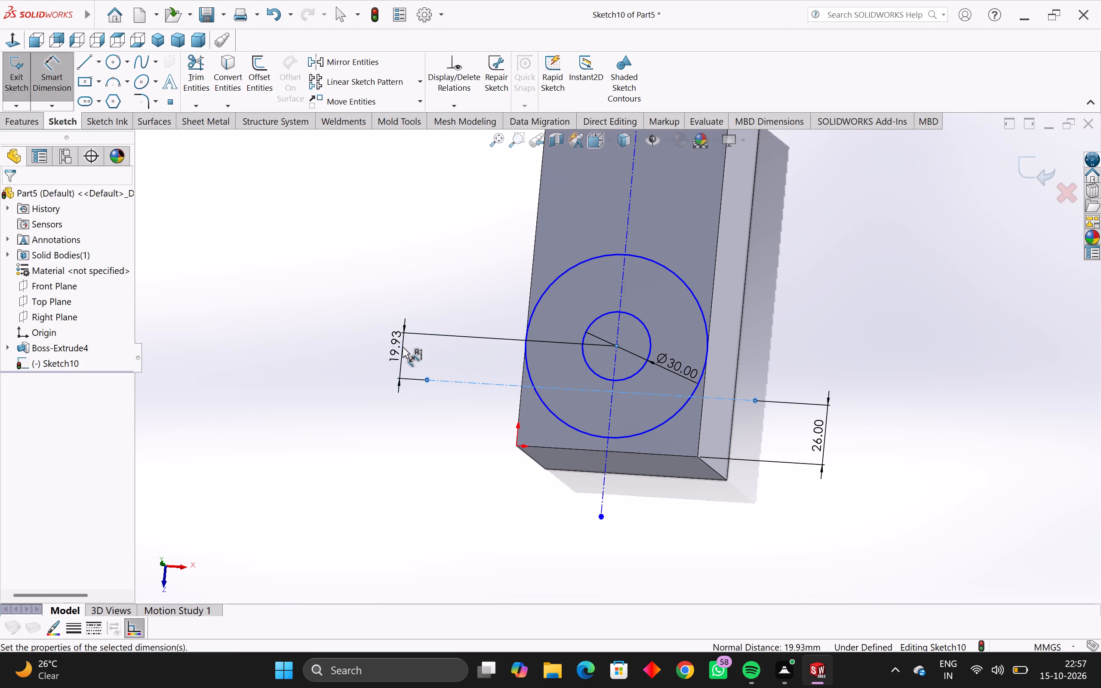
type("32")
key("Return")
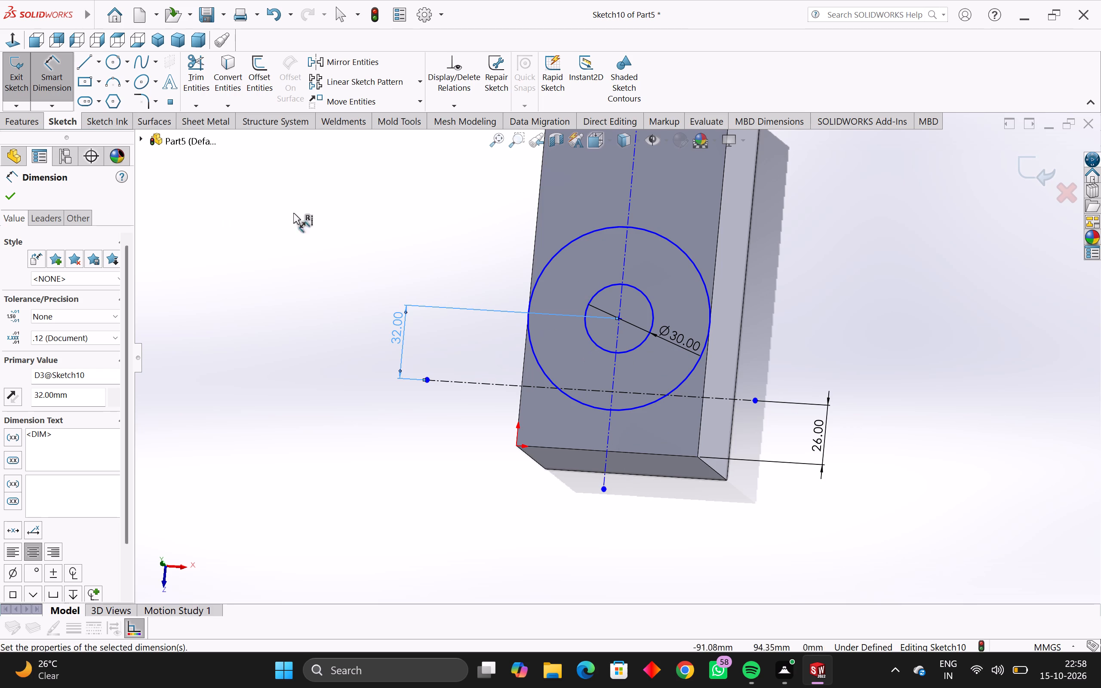
Draw a second horizontal centerline about 166 mm long through the circles' center, extending past both long edges of the block.
left_click(100, 58)
left_click(112, 101)
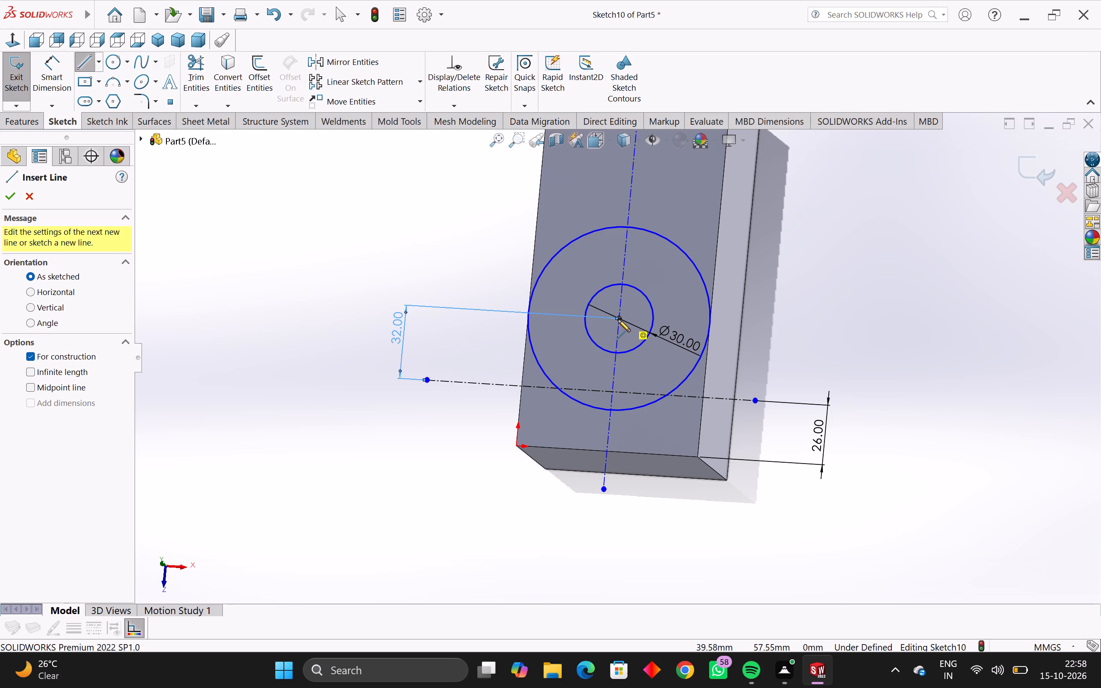
left_click(757, 329)
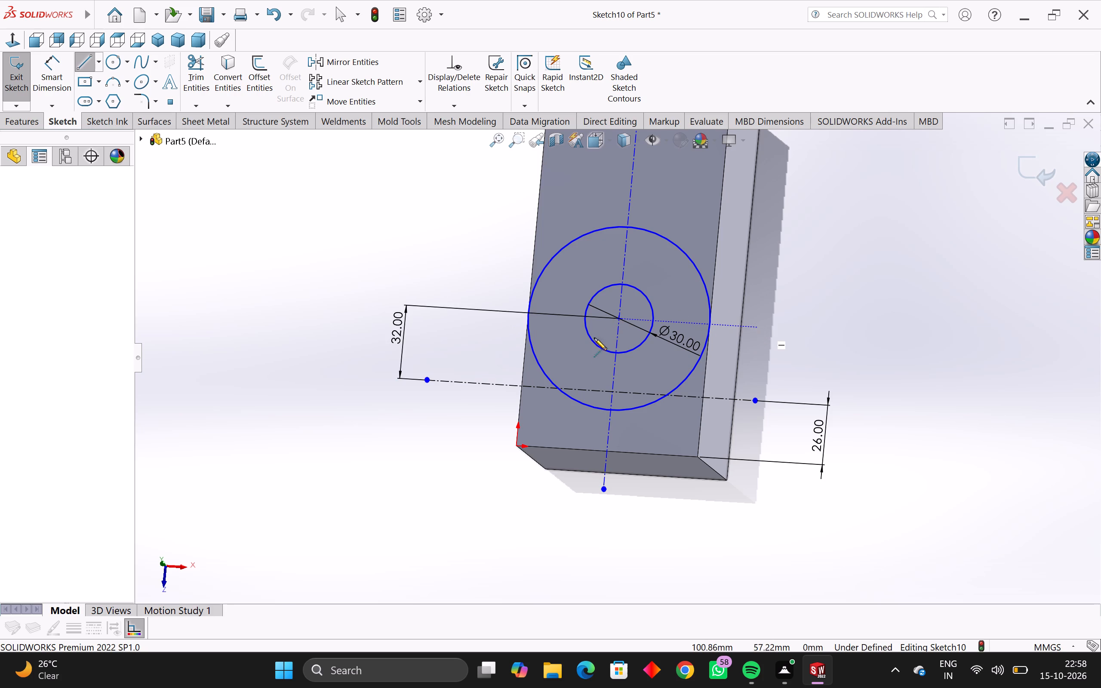
left_click(382, 304)
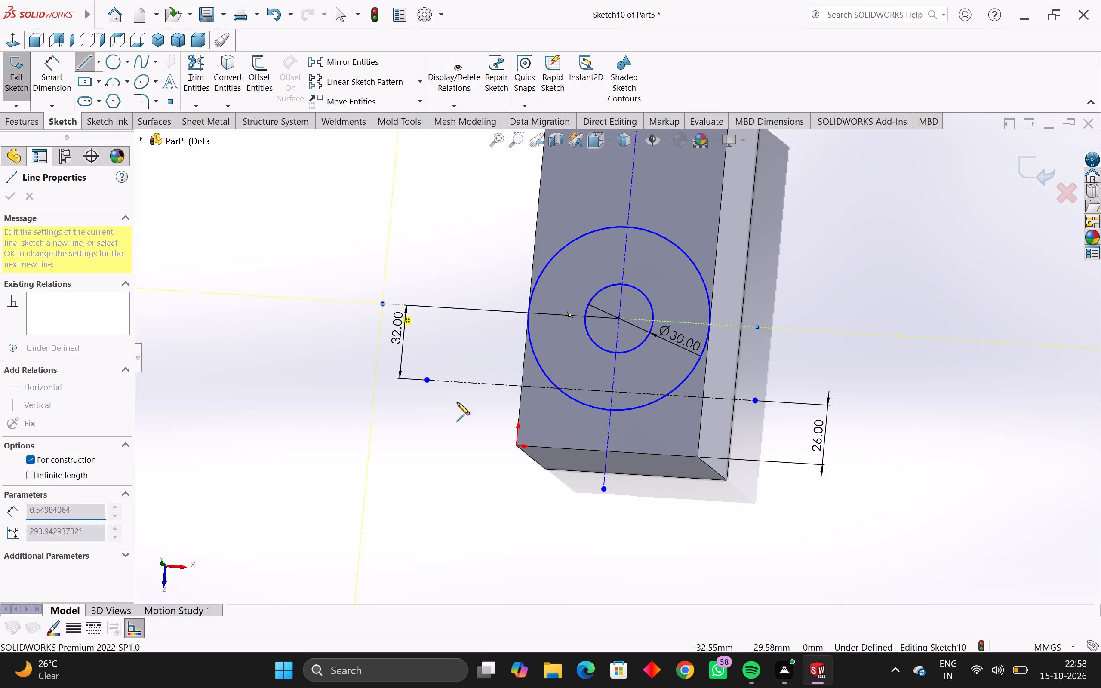
key("Escape")
key("Escape")
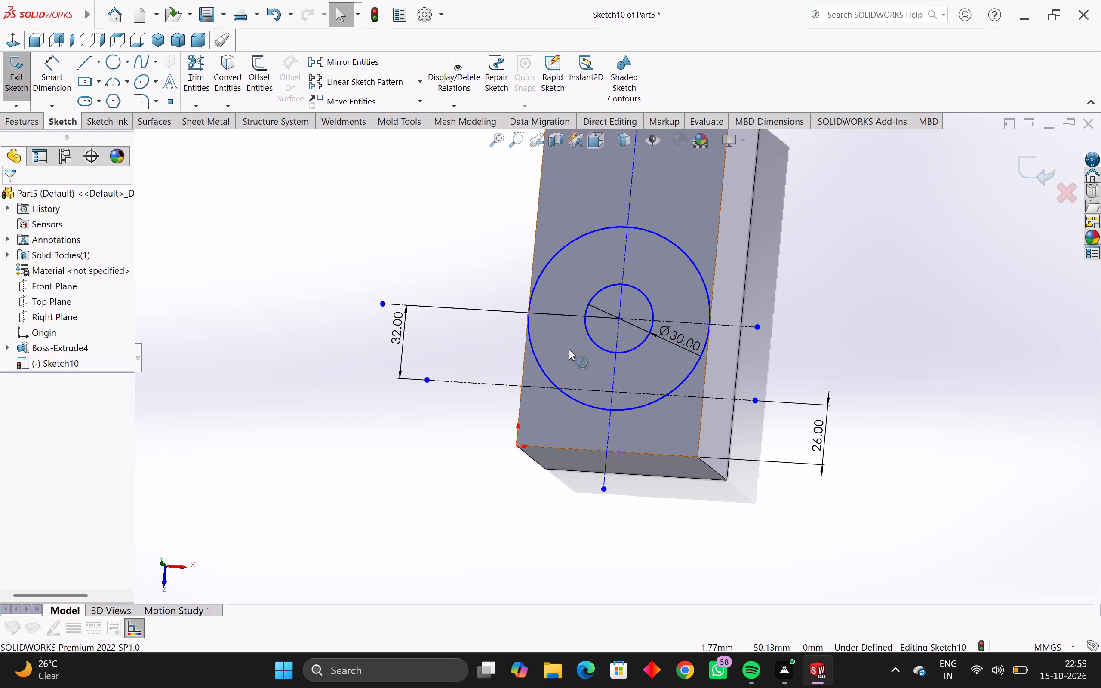
Trim away the half of the 80 mm circle nearest the origin's short edge, keeping the semicircle beyond the centerline through its center.
scroll(666, 332, "up", 6)
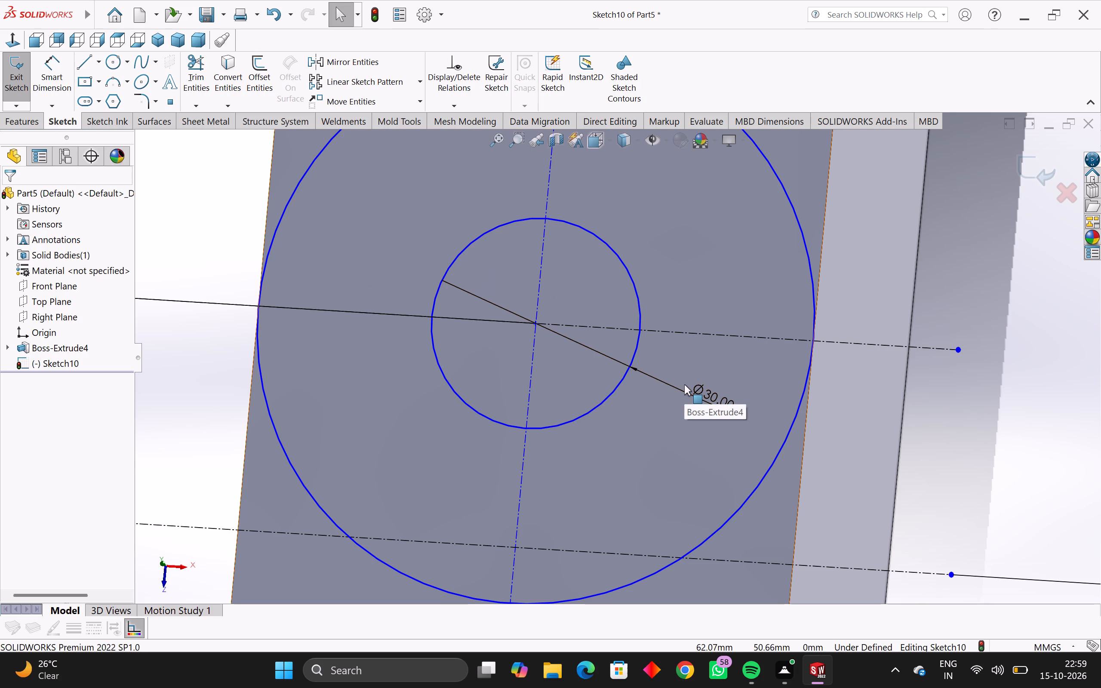
middle_click_drag(669, 366, 672, 387)
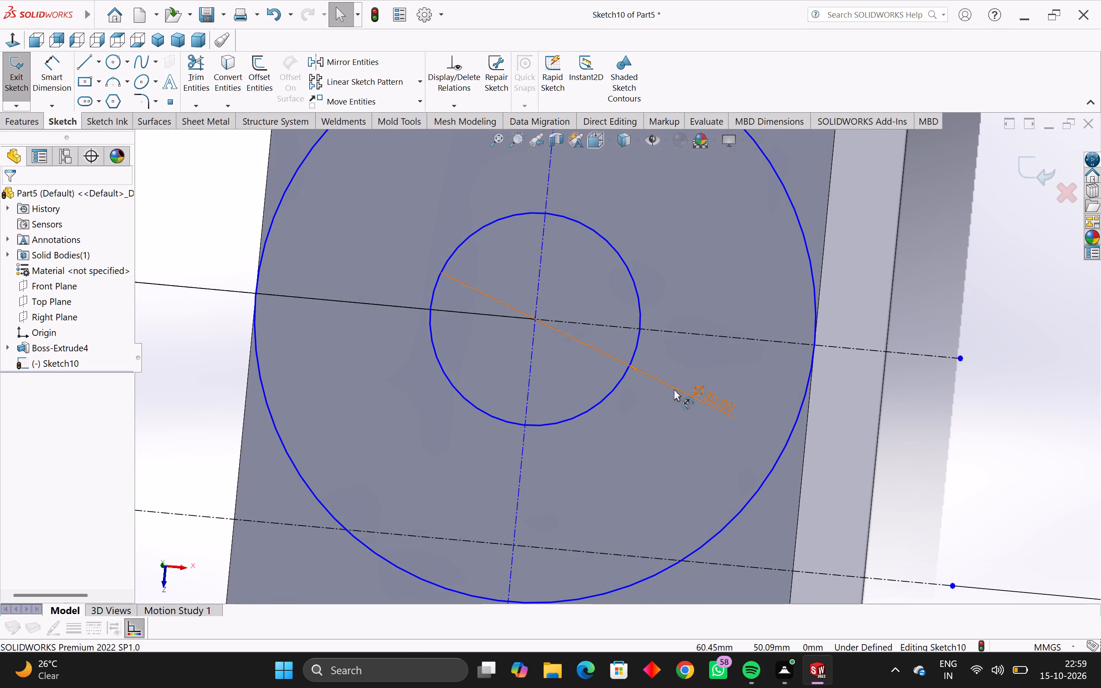
scroll(676, 395, "down", 2)
middle_click_drag(679, 402, 659, 386)
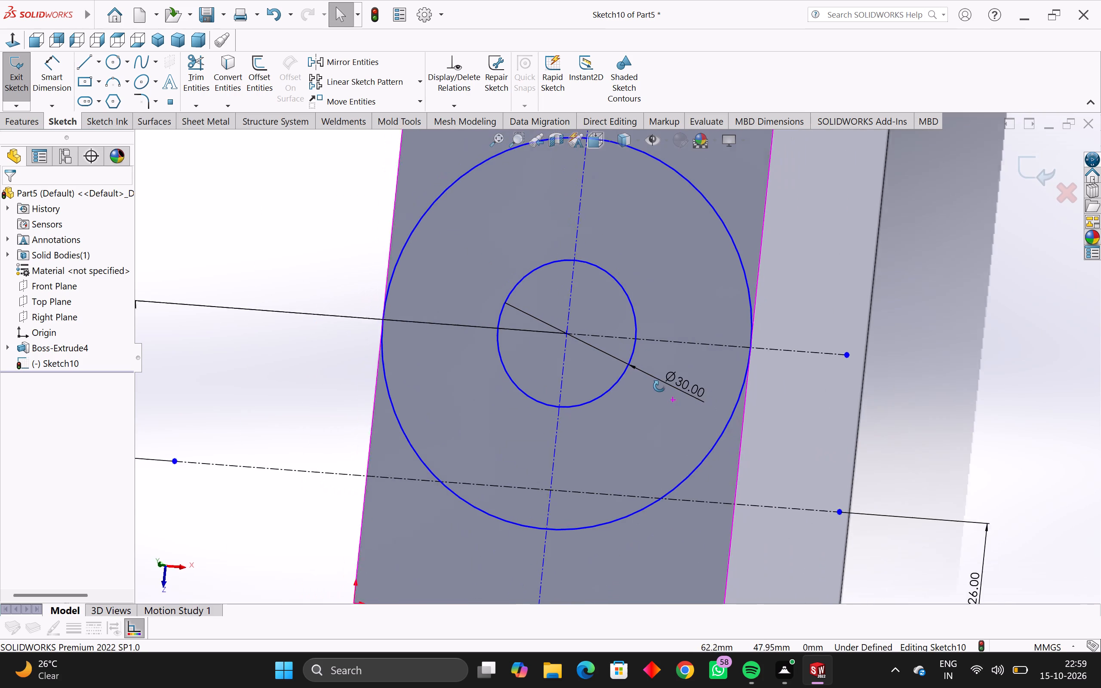
middle_click_drag(659, 386, 681, 381)
scroll(681, 381, "down", 3)
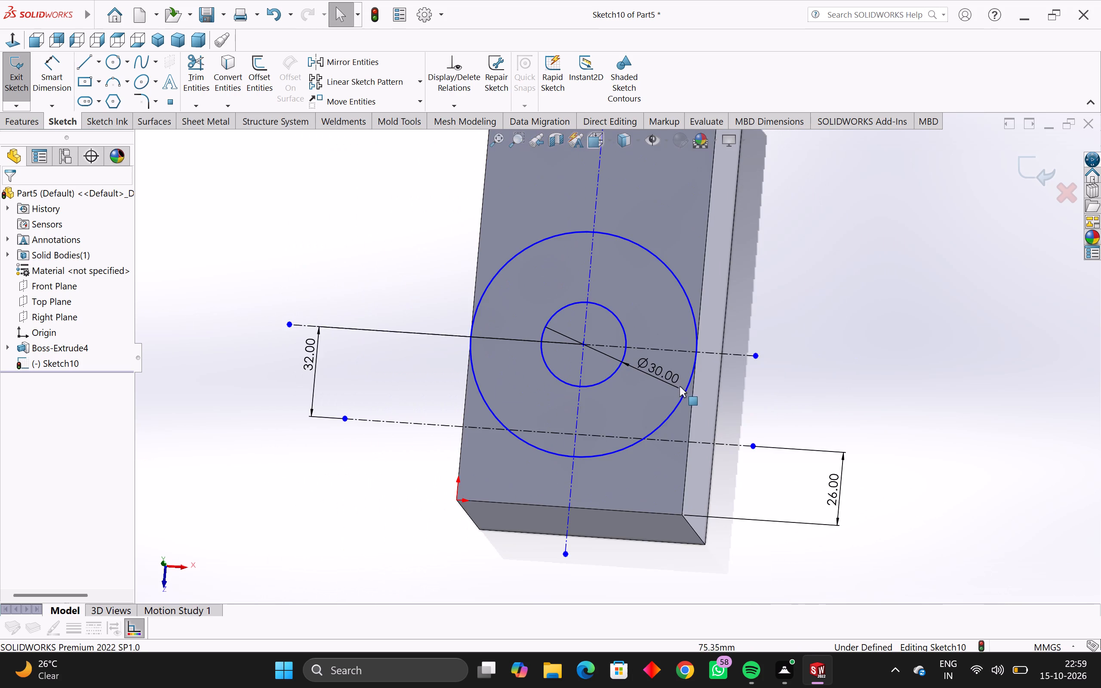
left_click(188, 65)
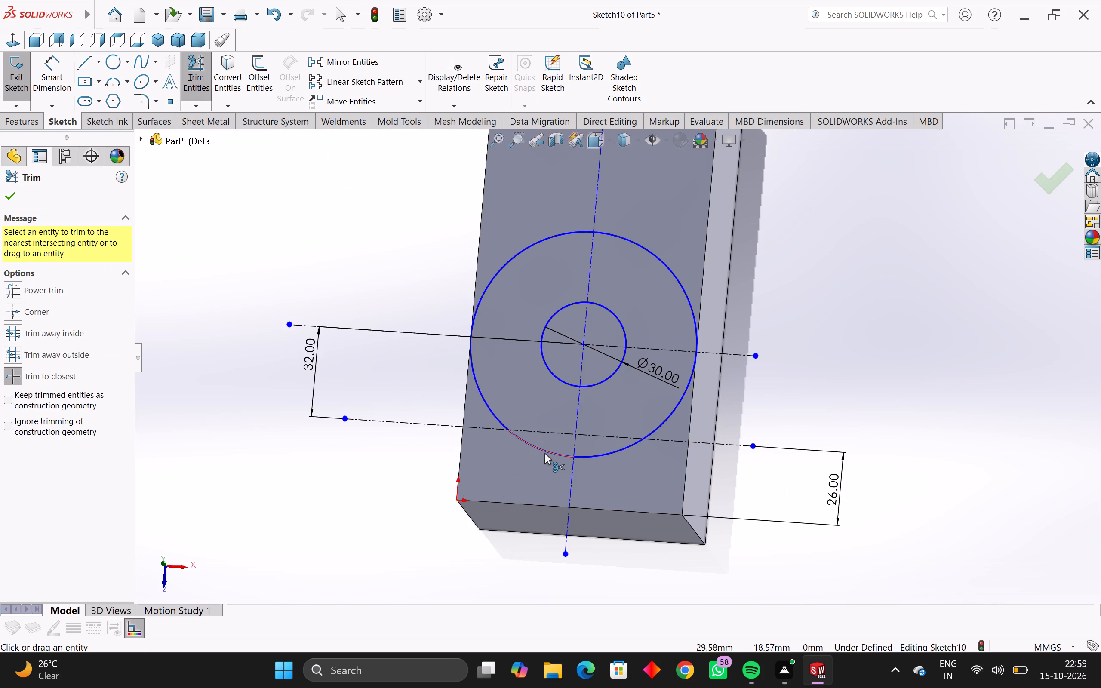
left_click(544, 453)
left_click(582, 455)
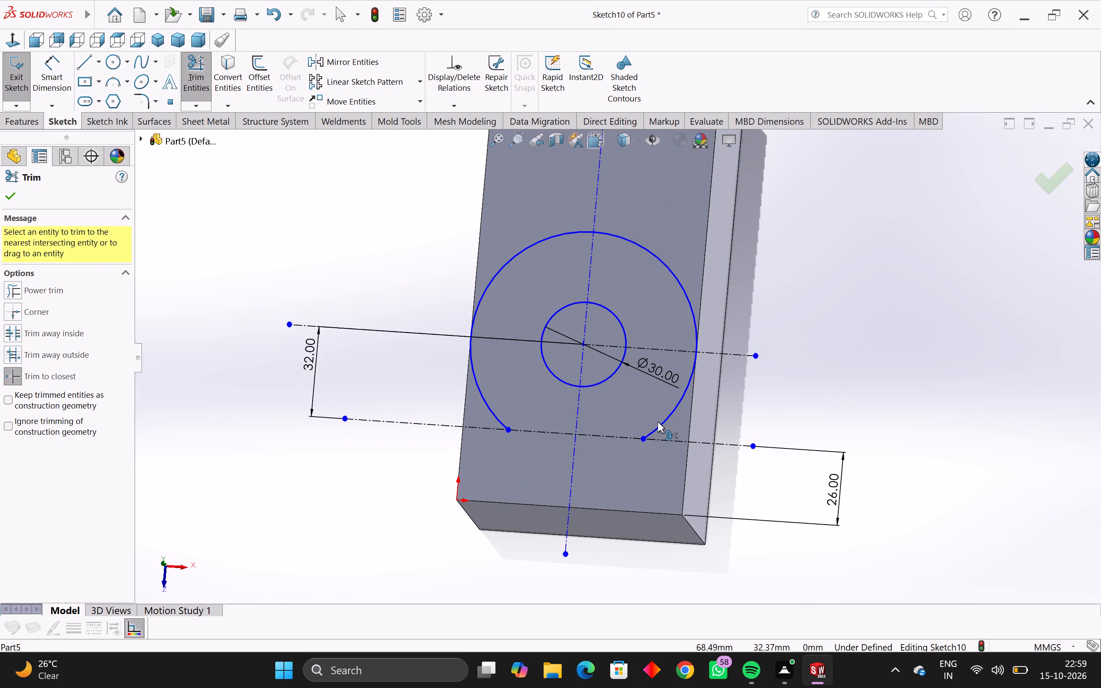
left_click(658, 422)
left_click(660, 423)
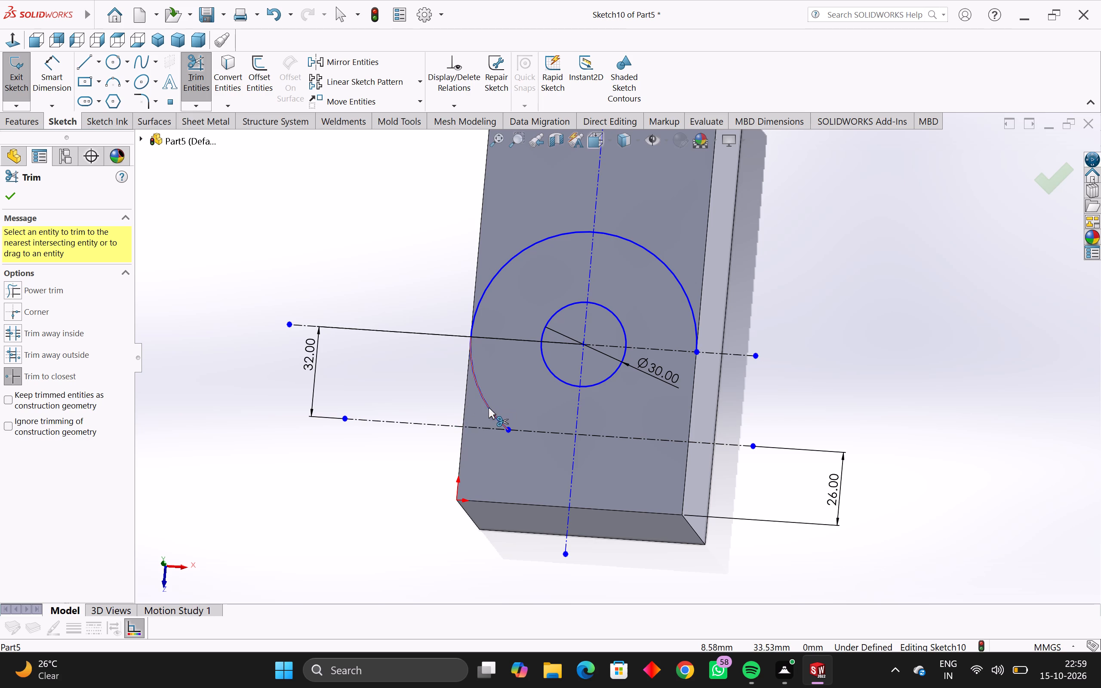
left_click(489, 408)
scroll(633, 414, "down", 2)
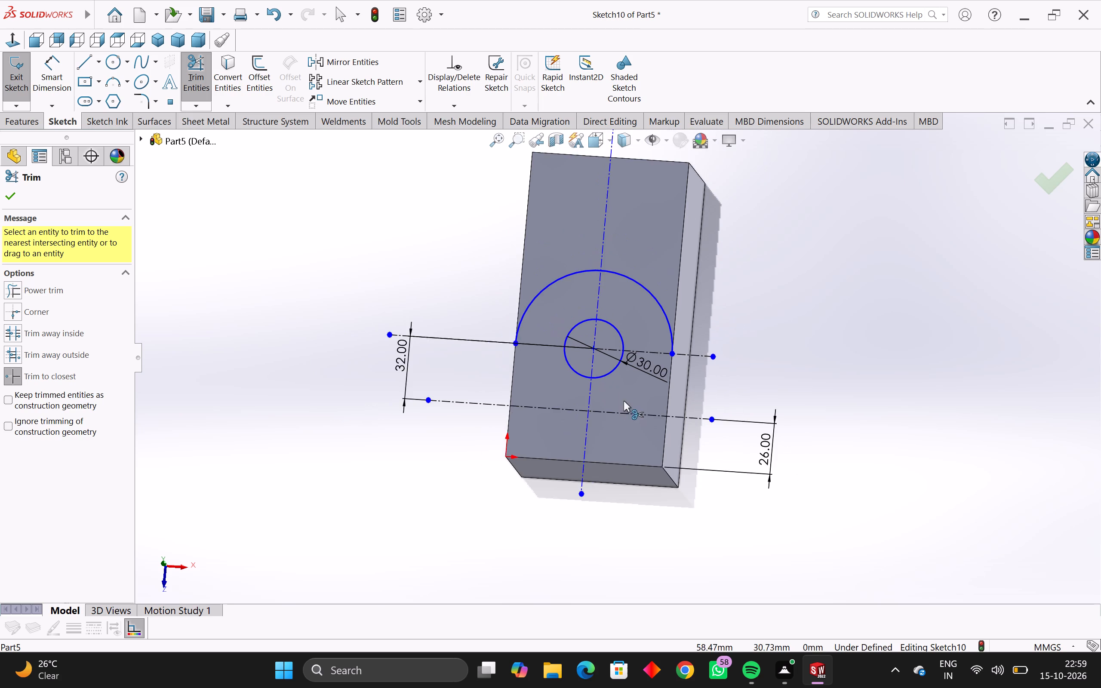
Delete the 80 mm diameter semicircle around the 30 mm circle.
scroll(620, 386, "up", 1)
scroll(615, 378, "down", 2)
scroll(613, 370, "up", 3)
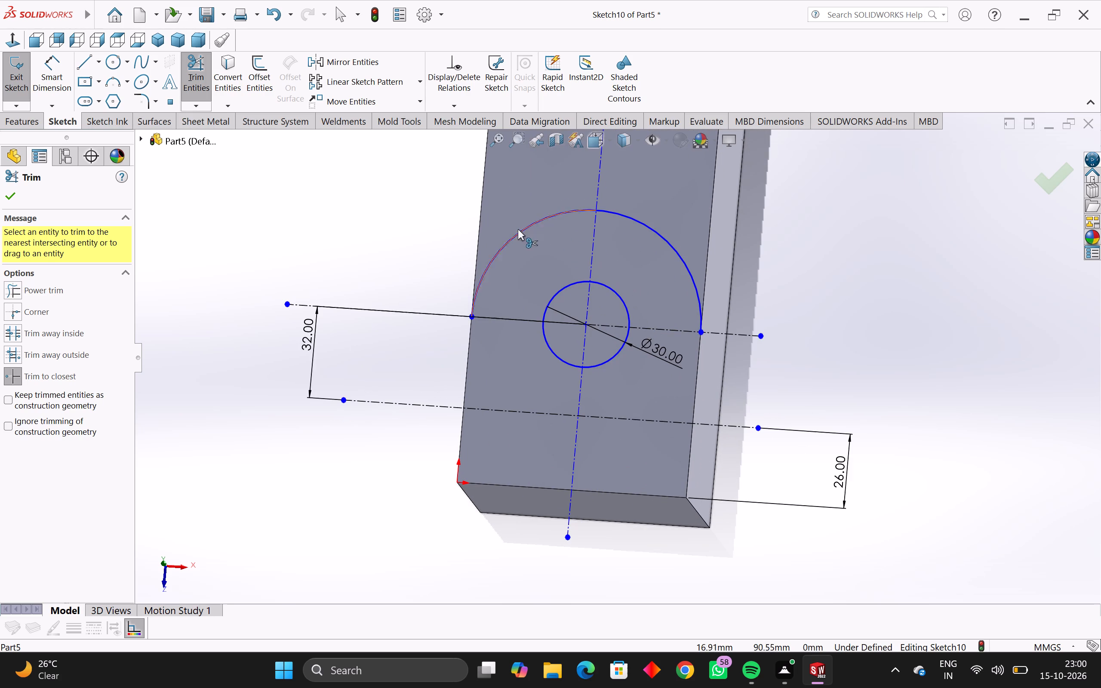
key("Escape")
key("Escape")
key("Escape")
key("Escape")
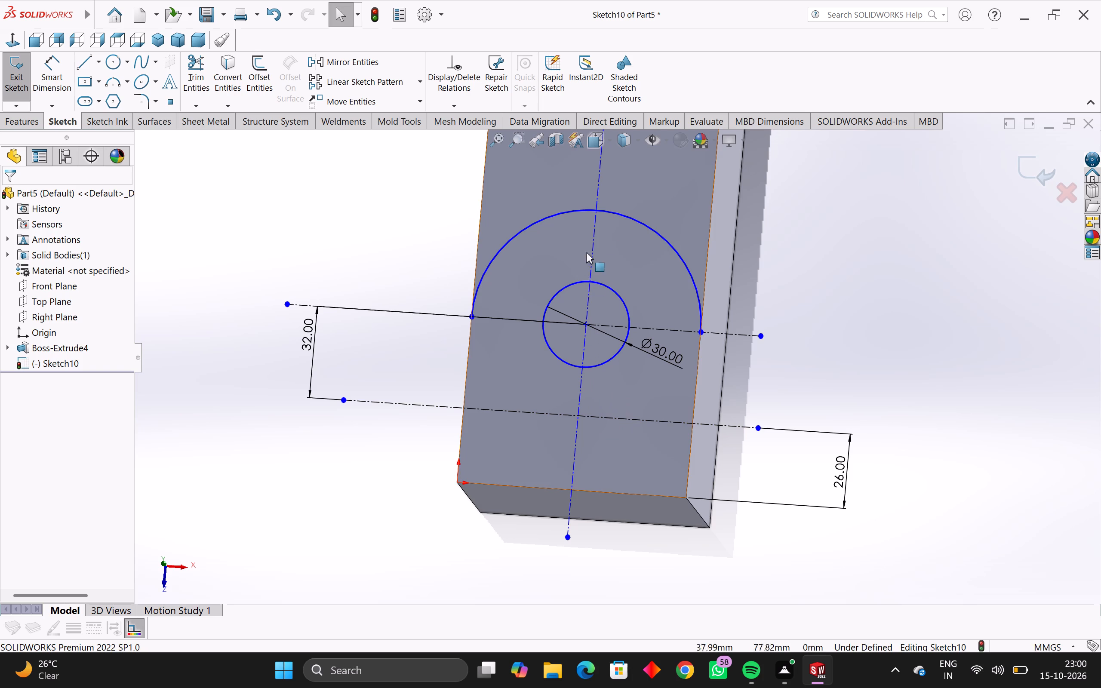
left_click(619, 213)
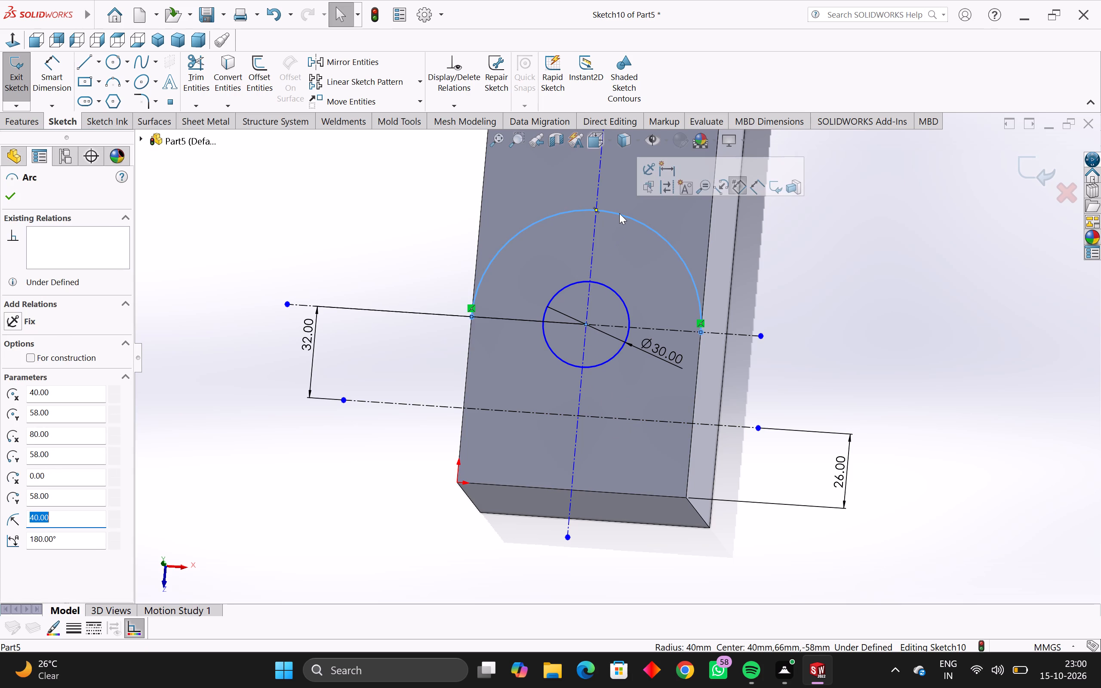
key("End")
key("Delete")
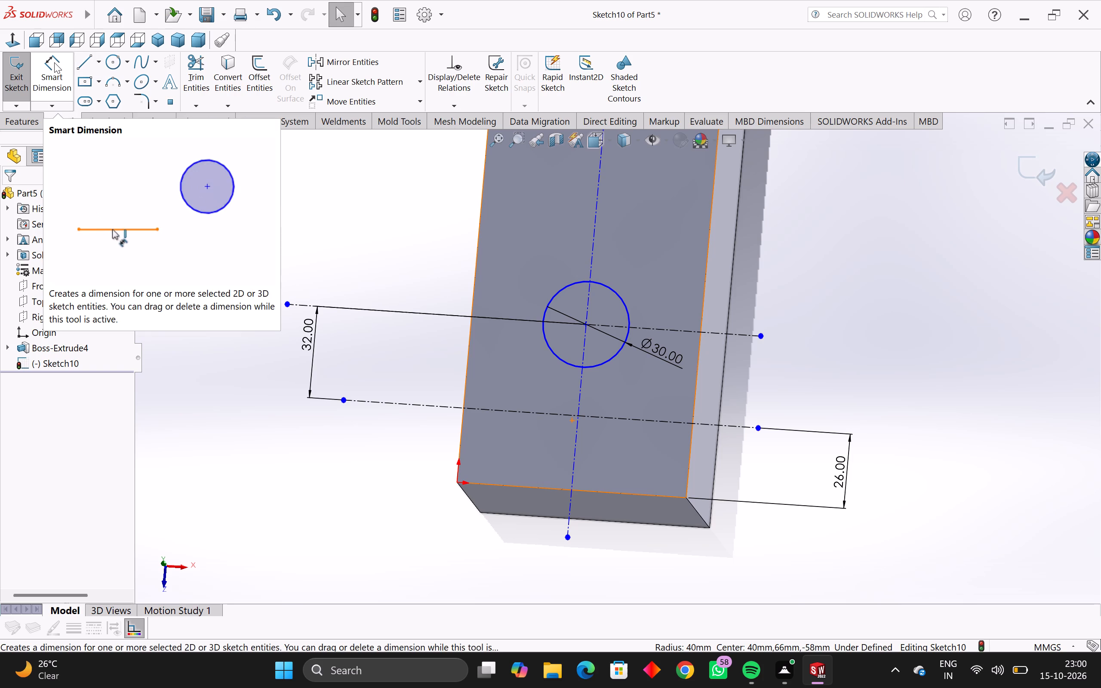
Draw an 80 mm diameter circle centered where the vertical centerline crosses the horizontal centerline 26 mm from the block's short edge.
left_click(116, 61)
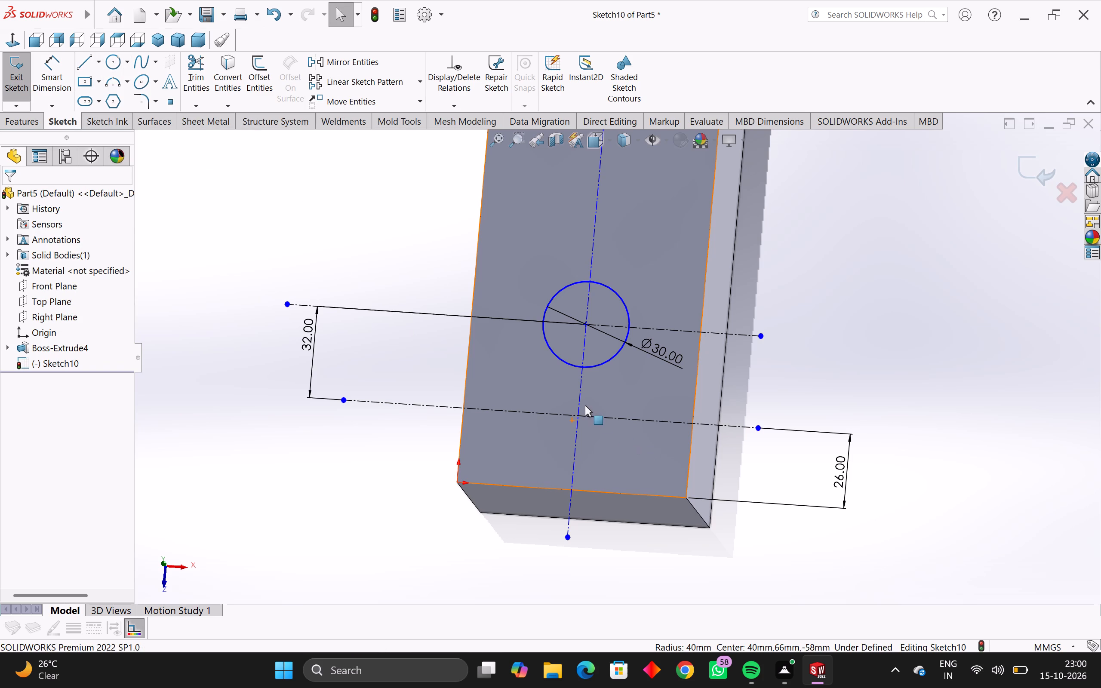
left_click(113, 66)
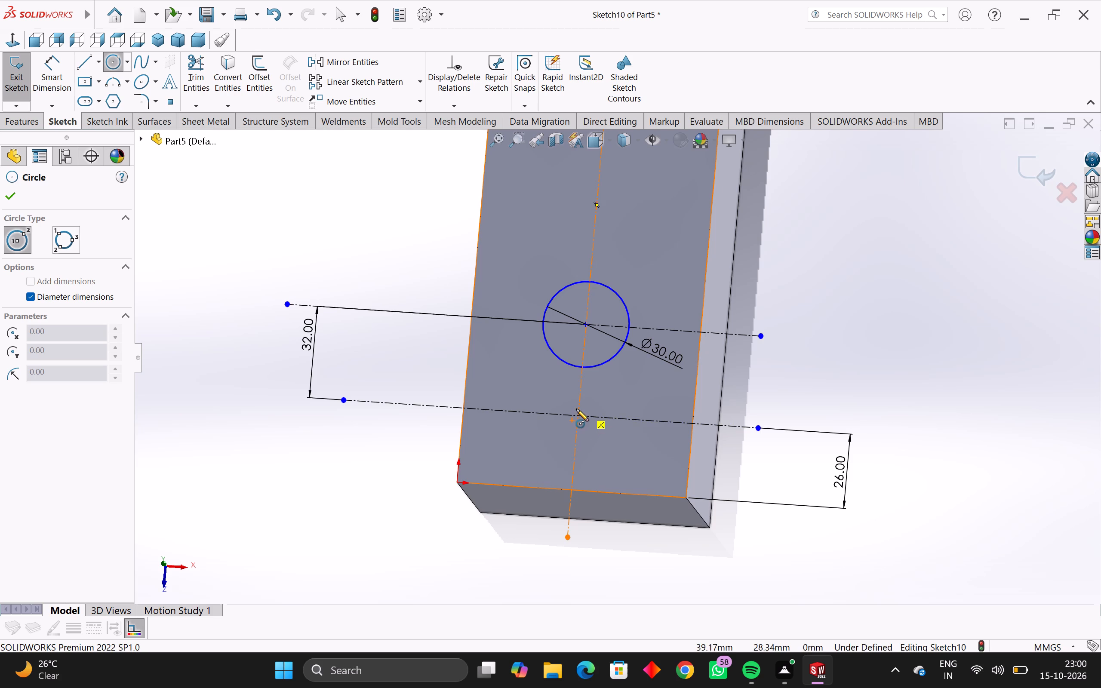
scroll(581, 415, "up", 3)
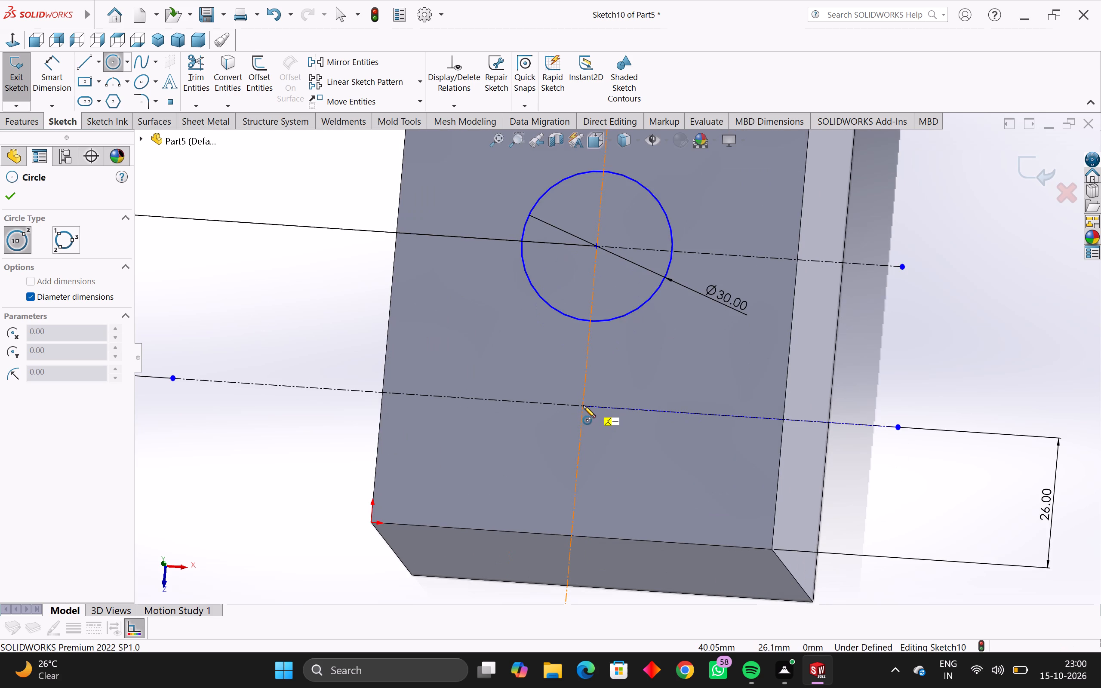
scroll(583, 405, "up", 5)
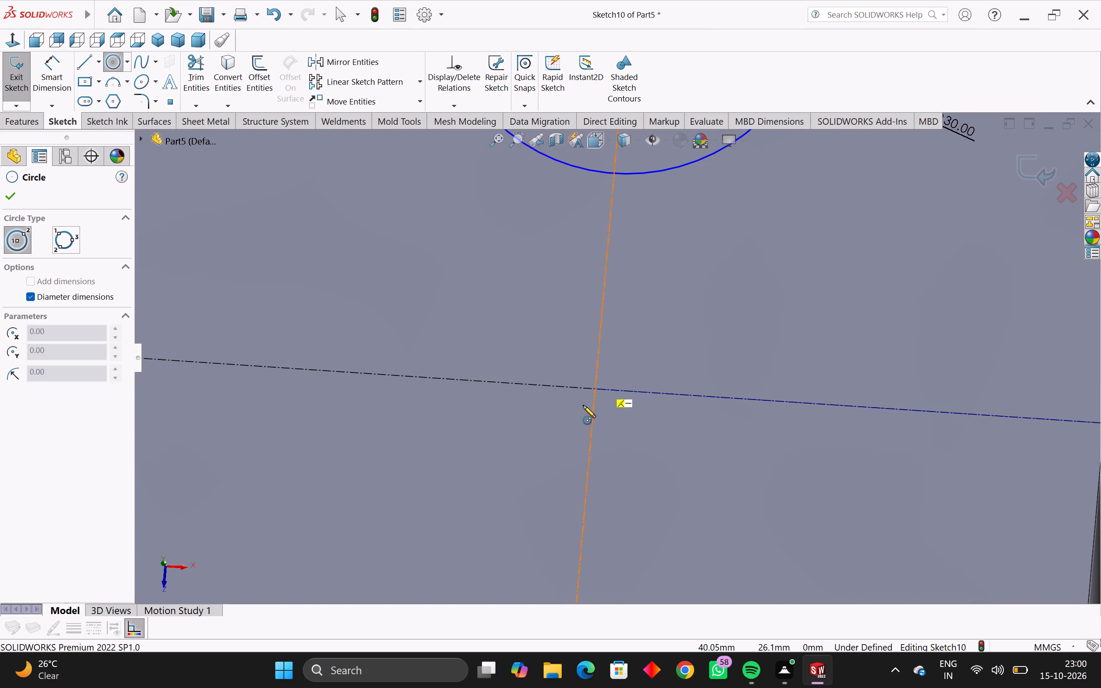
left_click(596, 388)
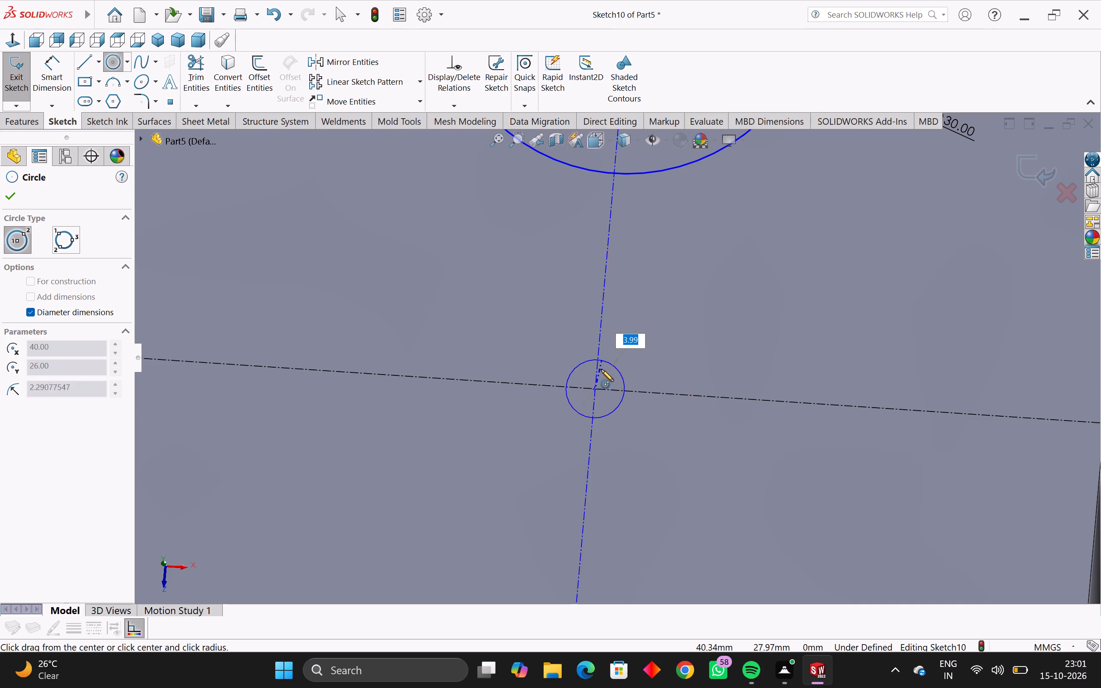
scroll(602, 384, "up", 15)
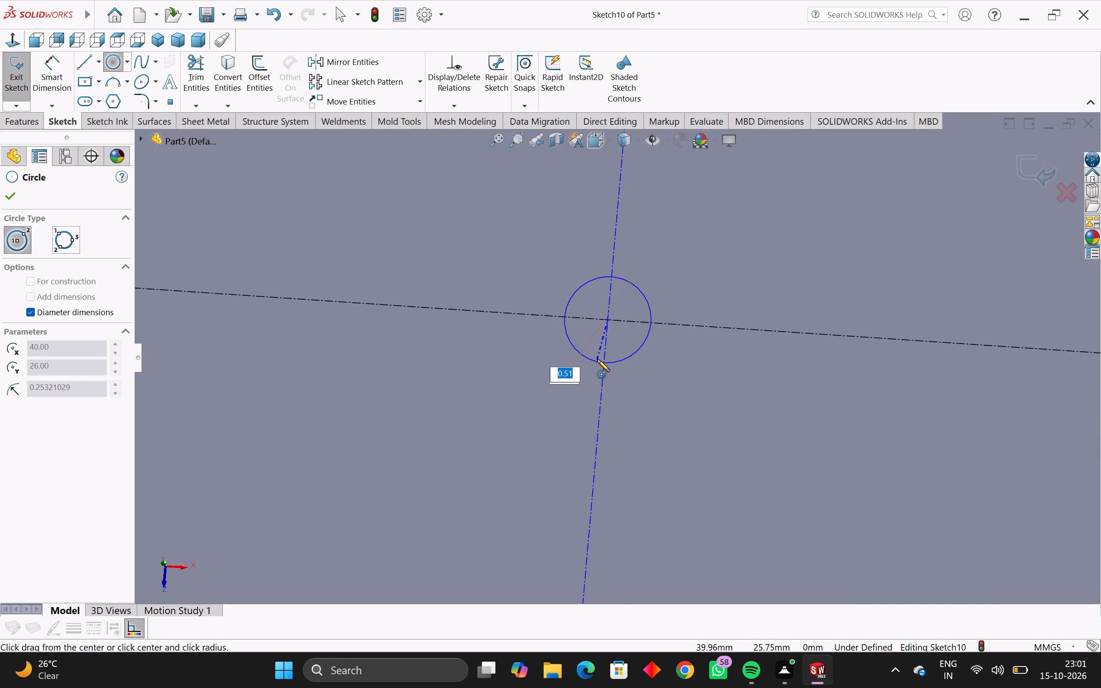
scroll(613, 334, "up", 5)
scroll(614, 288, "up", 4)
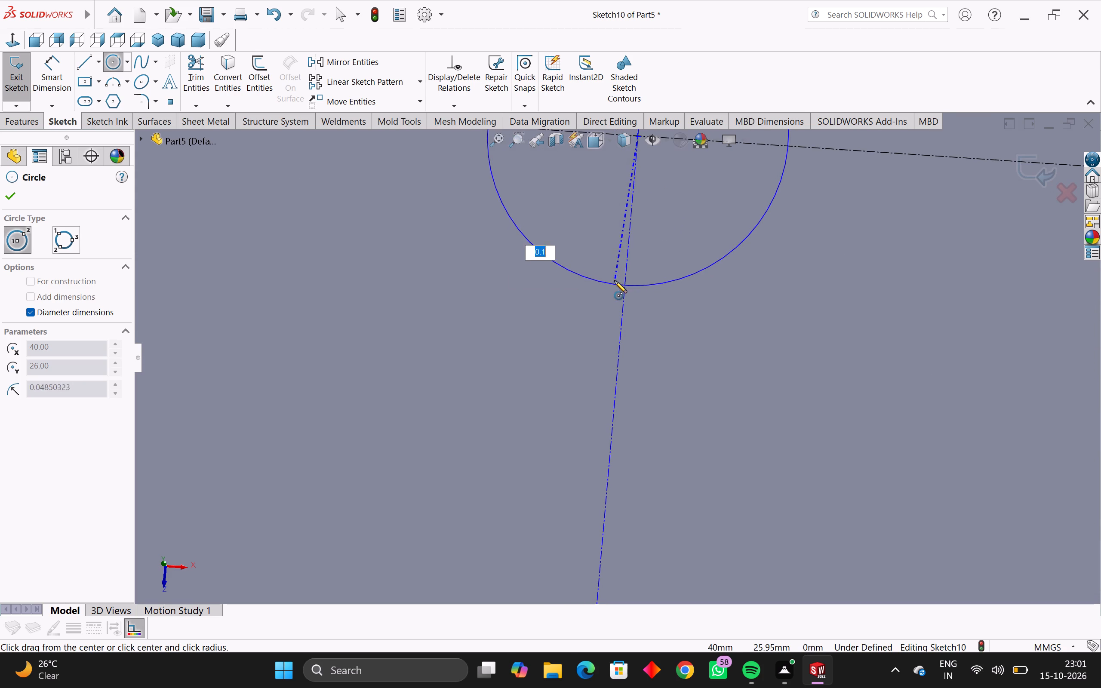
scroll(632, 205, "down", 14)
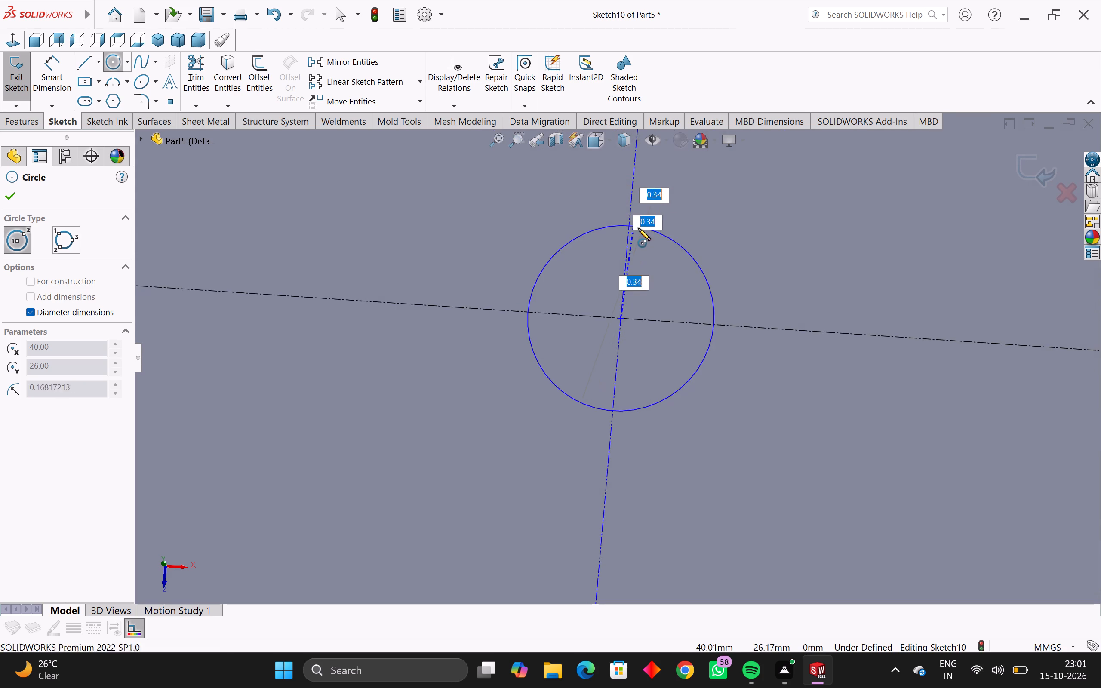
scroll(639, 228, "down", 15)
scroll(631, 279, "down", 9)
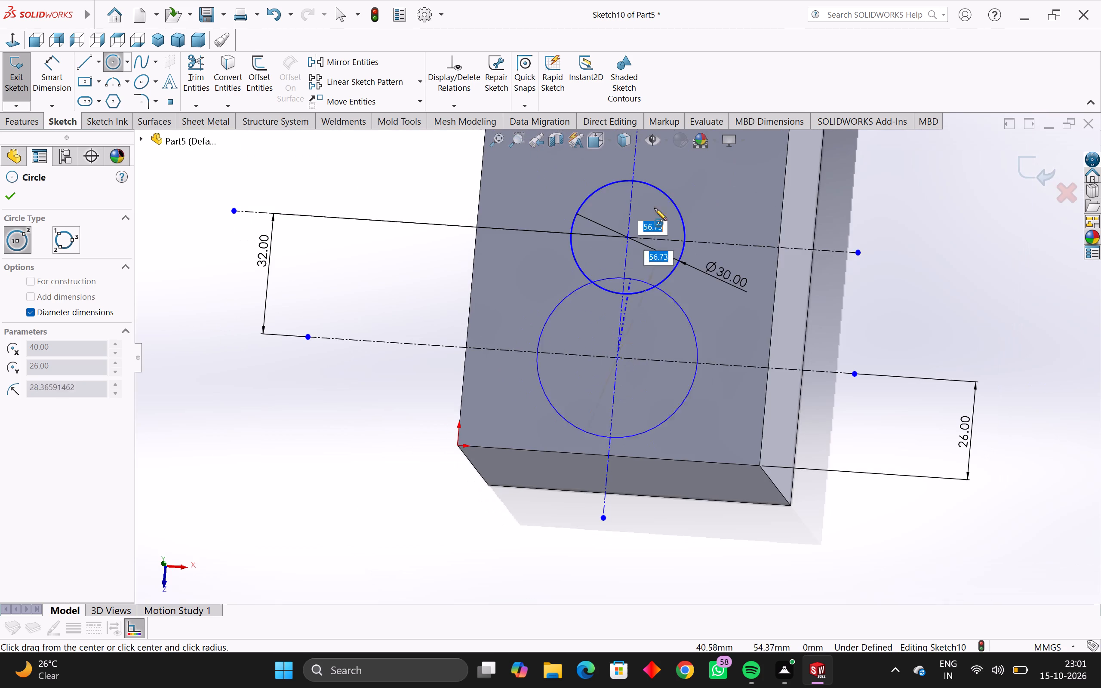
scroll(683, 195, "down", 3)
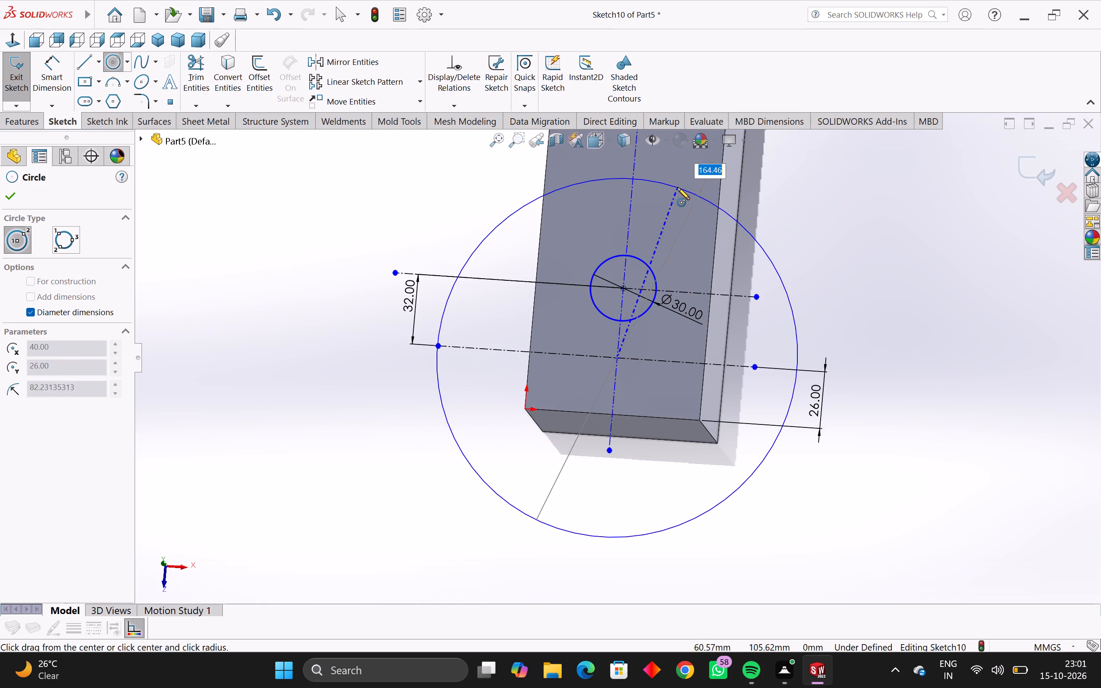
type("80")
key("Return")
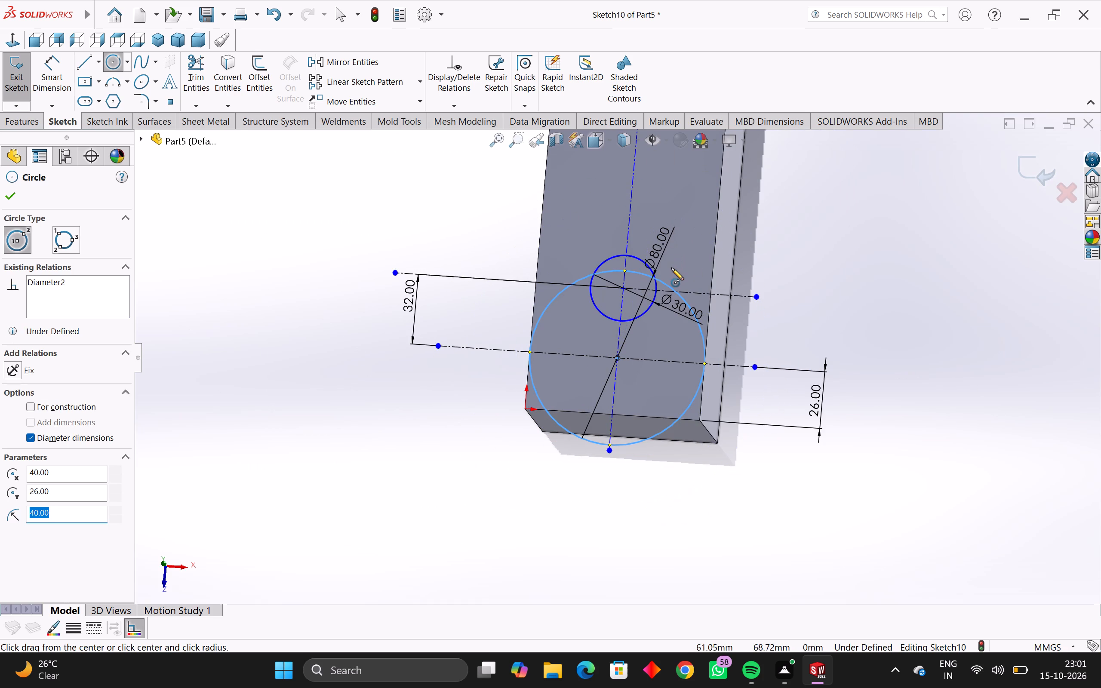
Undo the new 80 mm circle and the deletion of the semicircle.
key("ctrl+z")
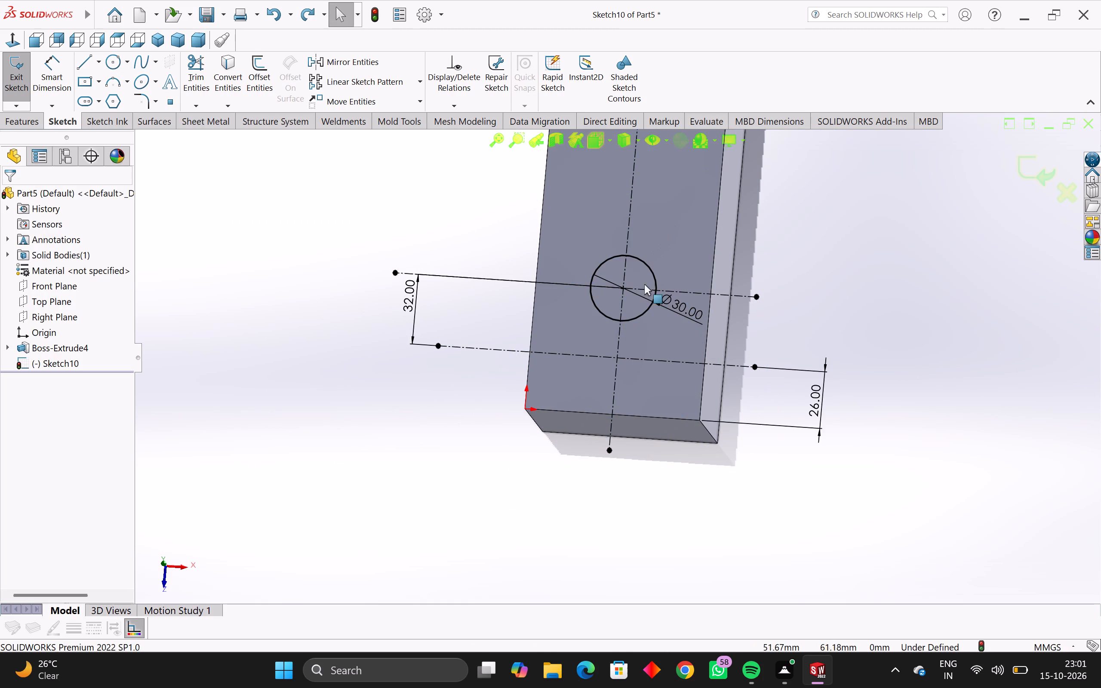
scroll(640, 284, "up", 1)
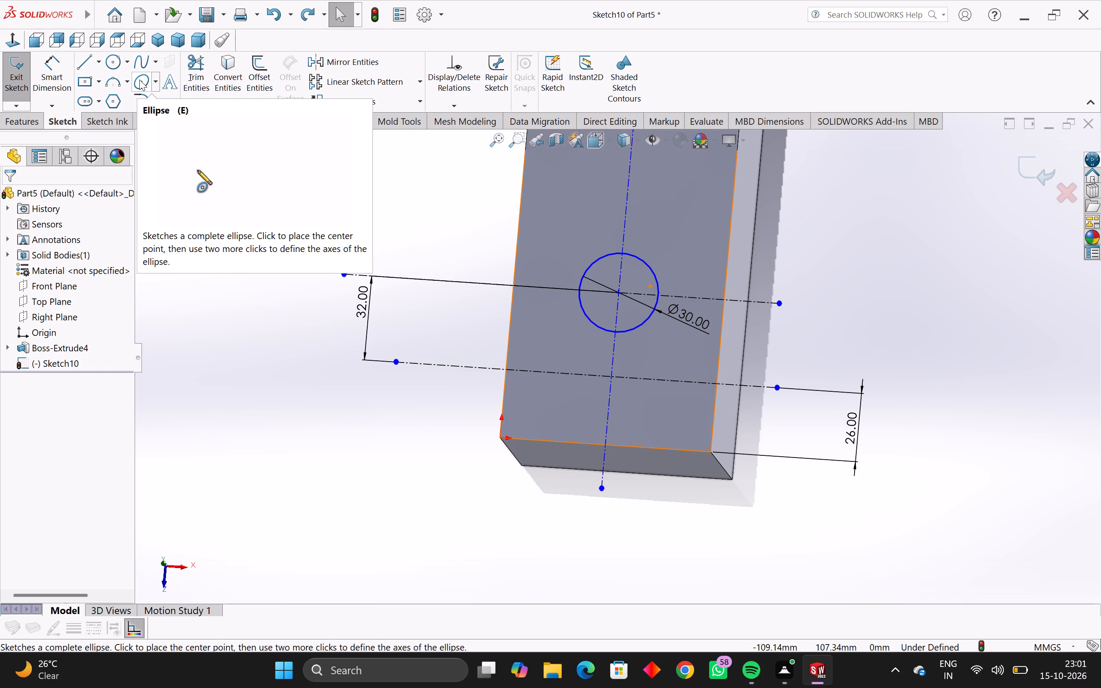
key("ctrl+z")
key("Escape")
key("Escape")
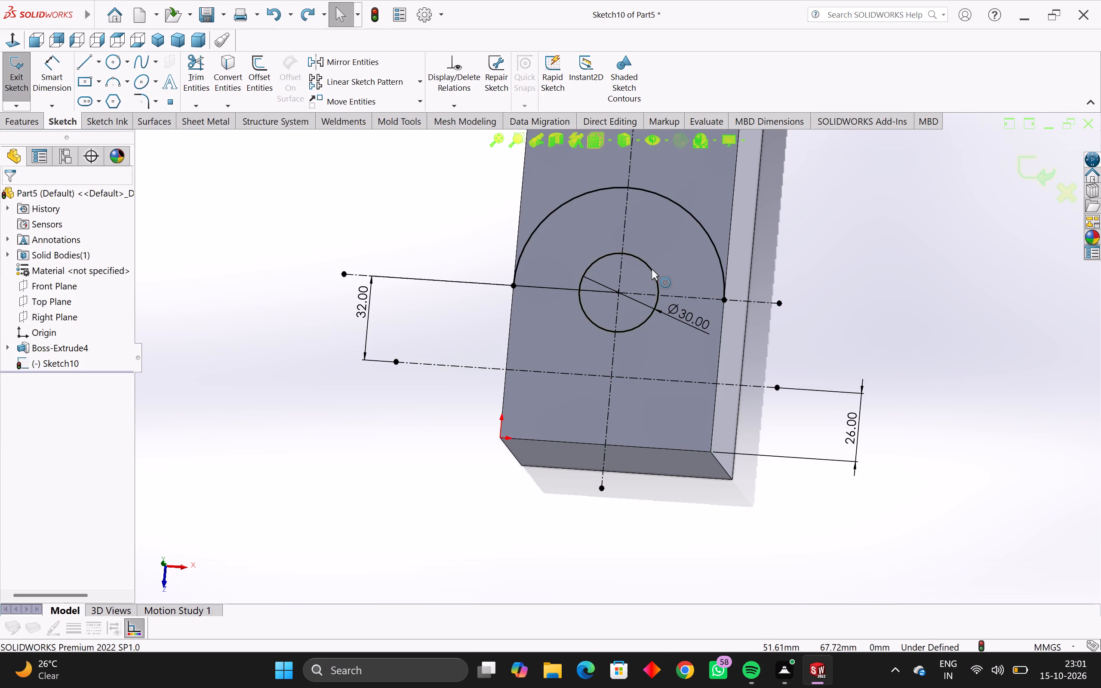
Draw two vertical 58 mm lines from opposite sides of the 30 mm circle, at its center's height, to the block's short edge.
key("l")
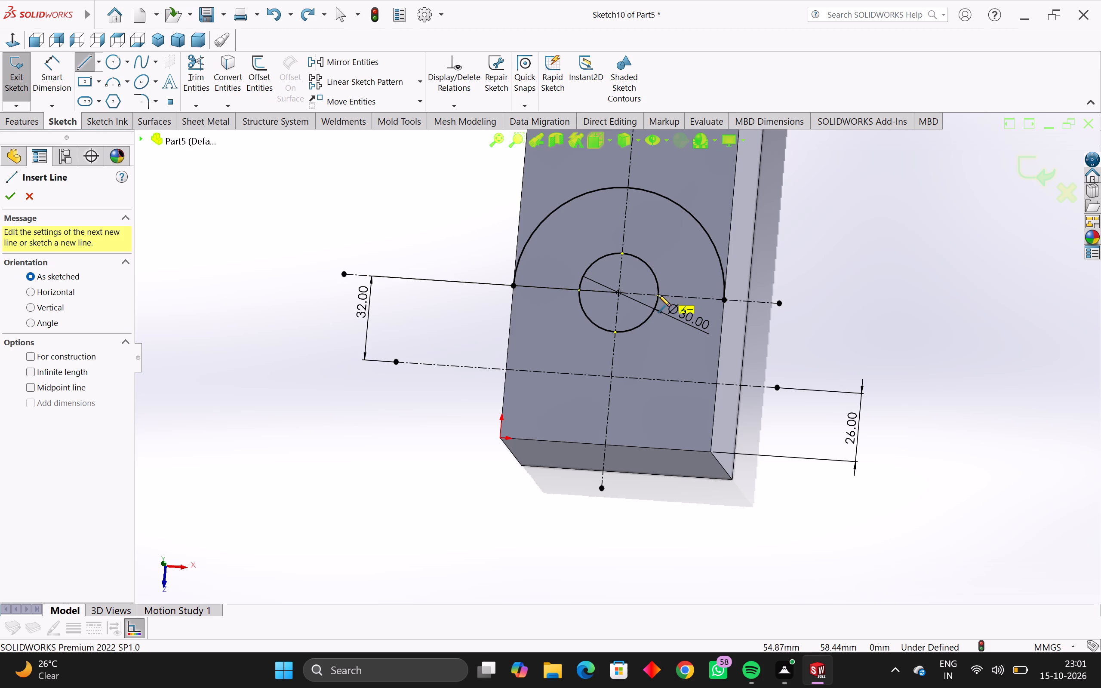
scroll(658, 294, "up", 3)
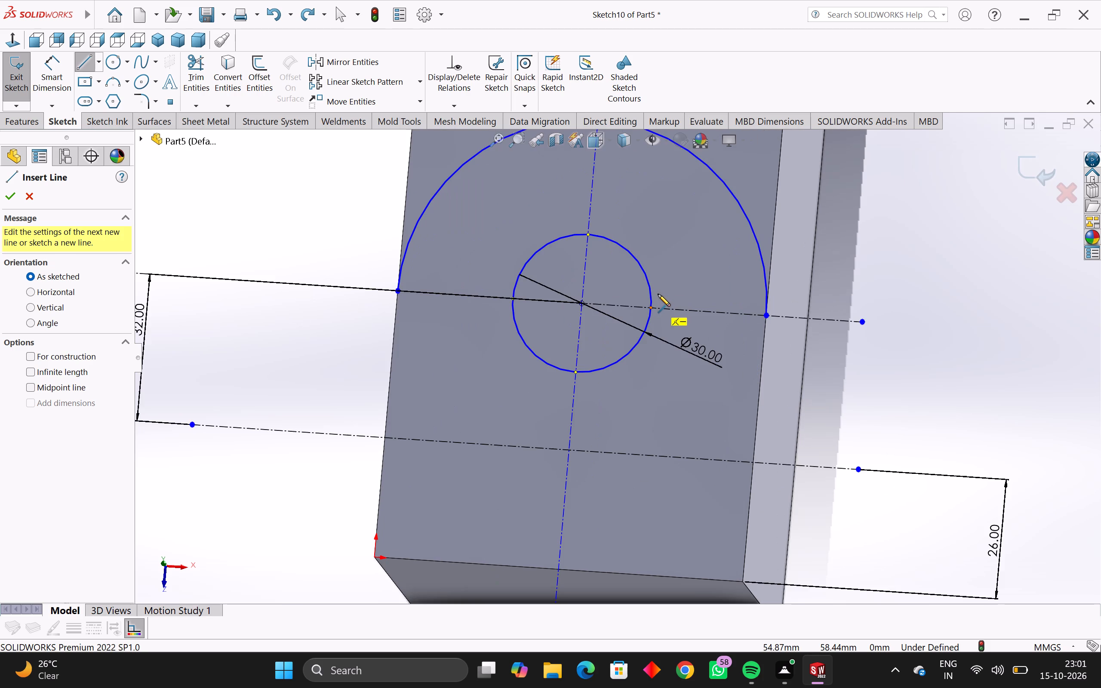
left_click(651, 307)
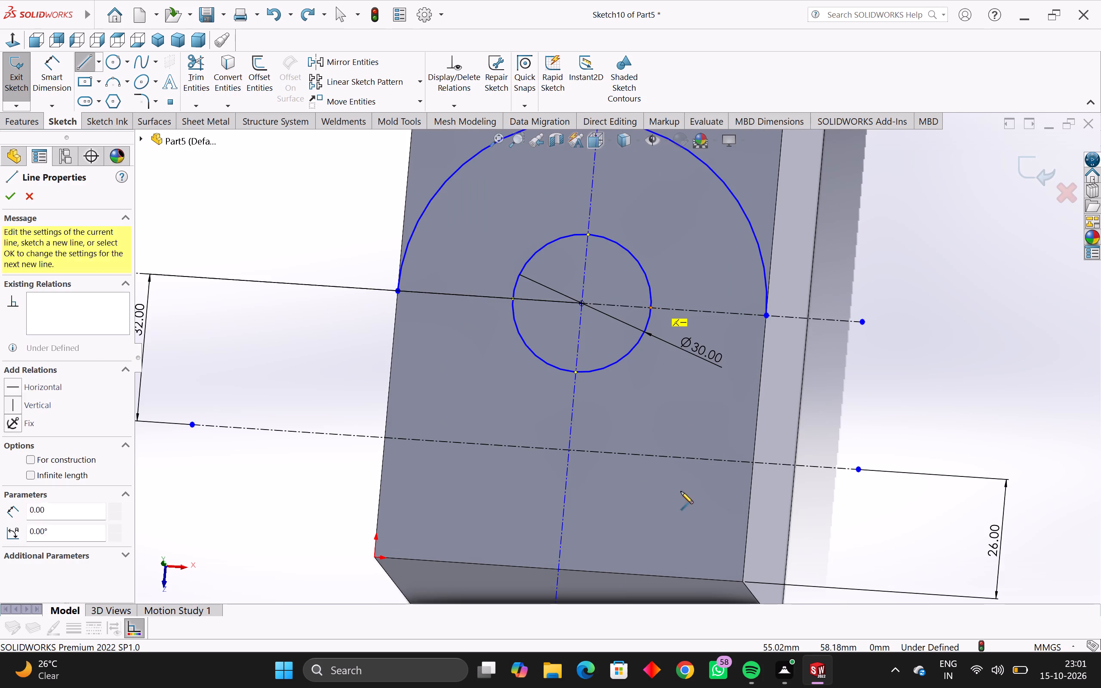
scroll(664, 515, "down", 3)
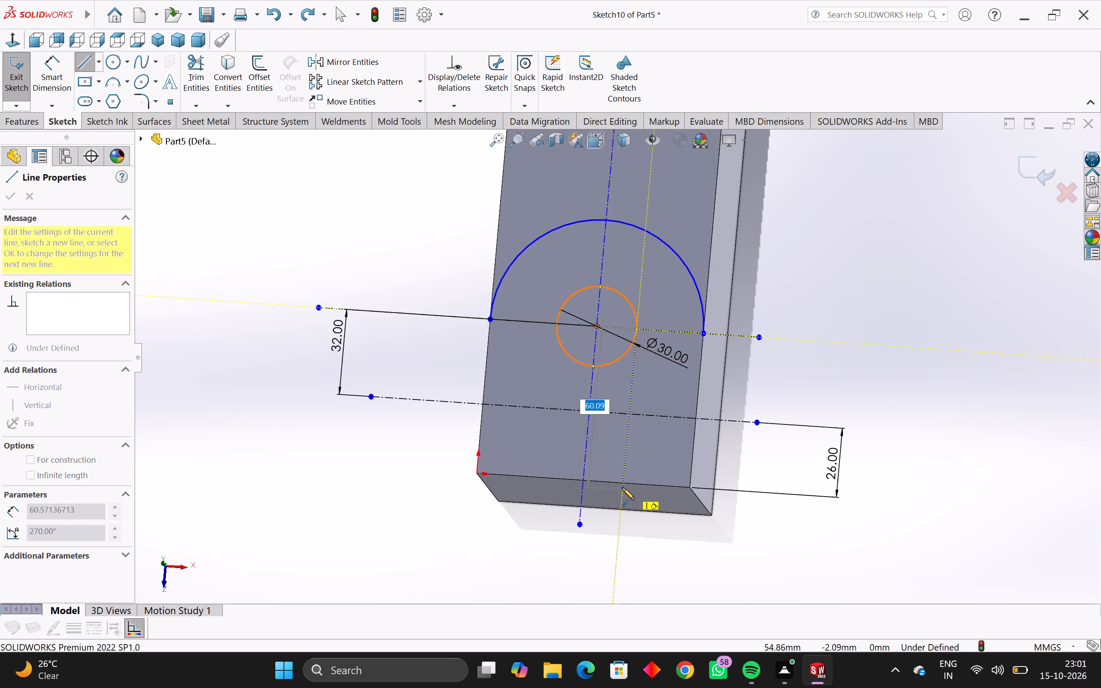
left_click(623, 481)
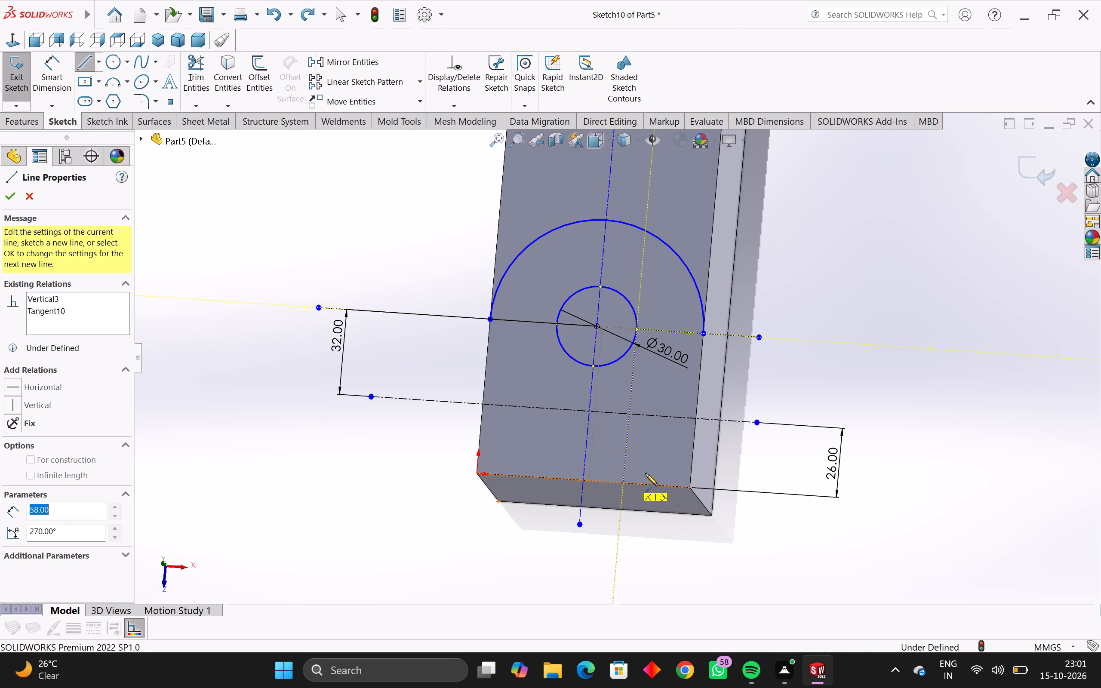
key("Escape")
key("space")
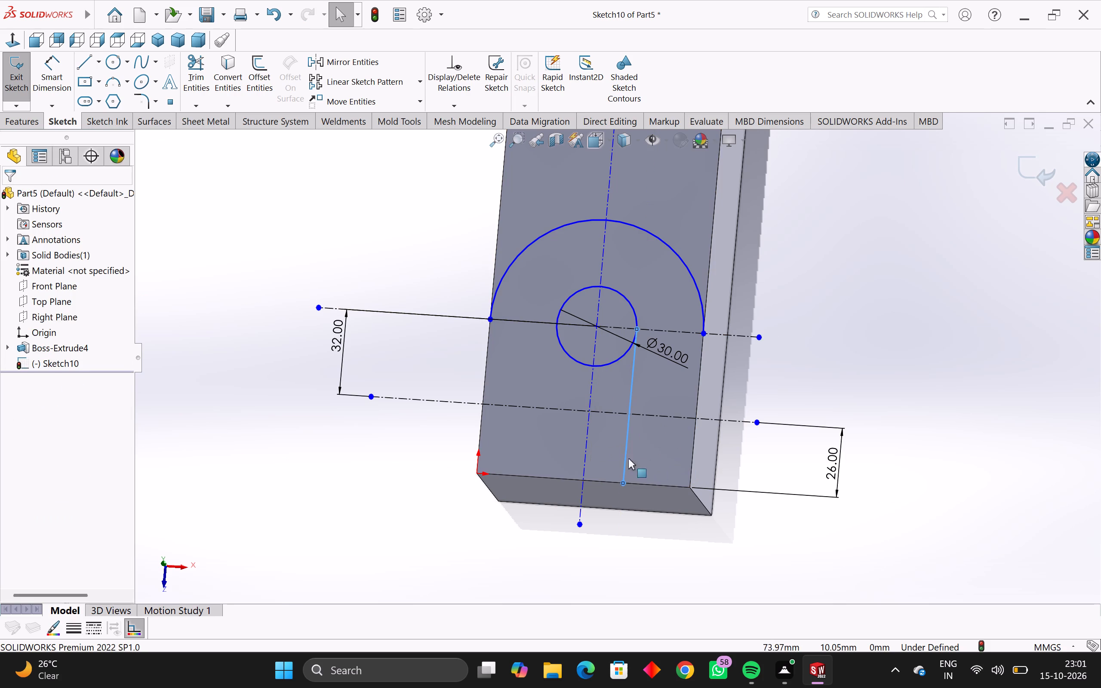
left_click(557, 322)
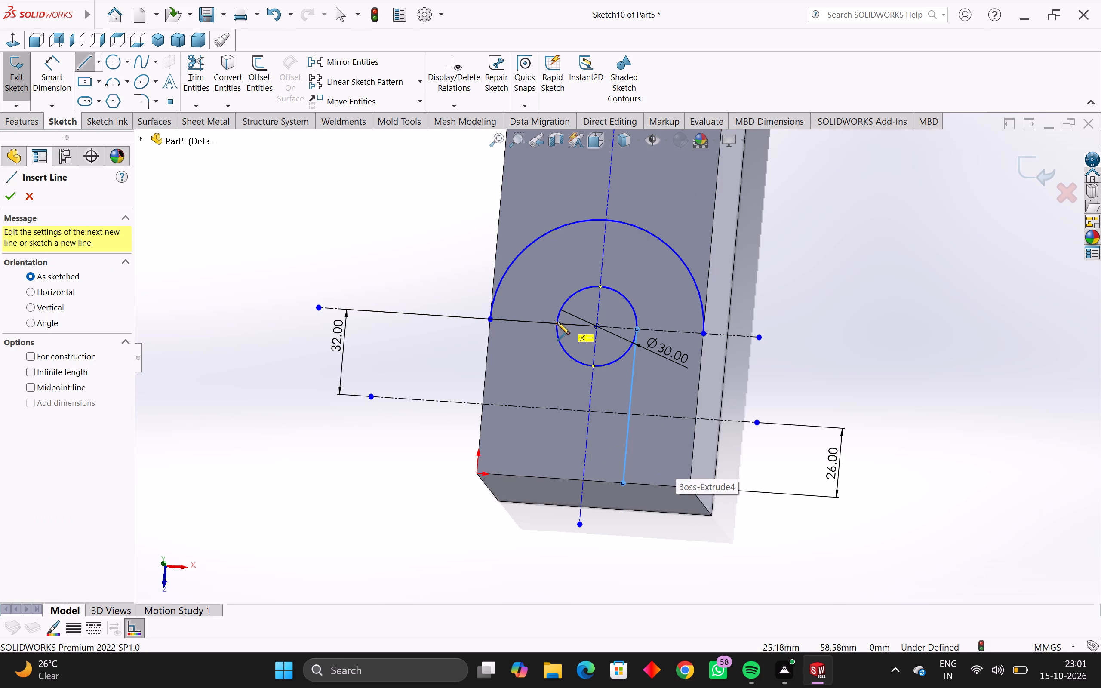
left_click(544, 477)
key("Escape")
key("Escape")
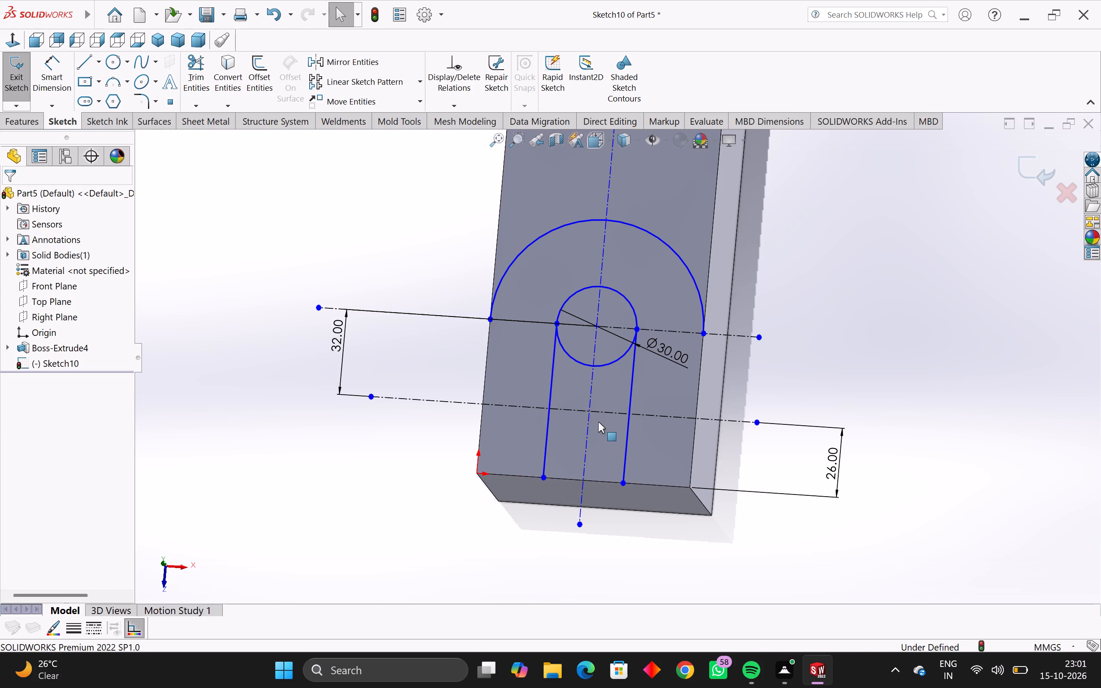
Draw two vertical 58 mm lines along the block's long edges from the semicircle's ends to the corners of the short edge at the origin.
scroll(596, 402, "down", 1)
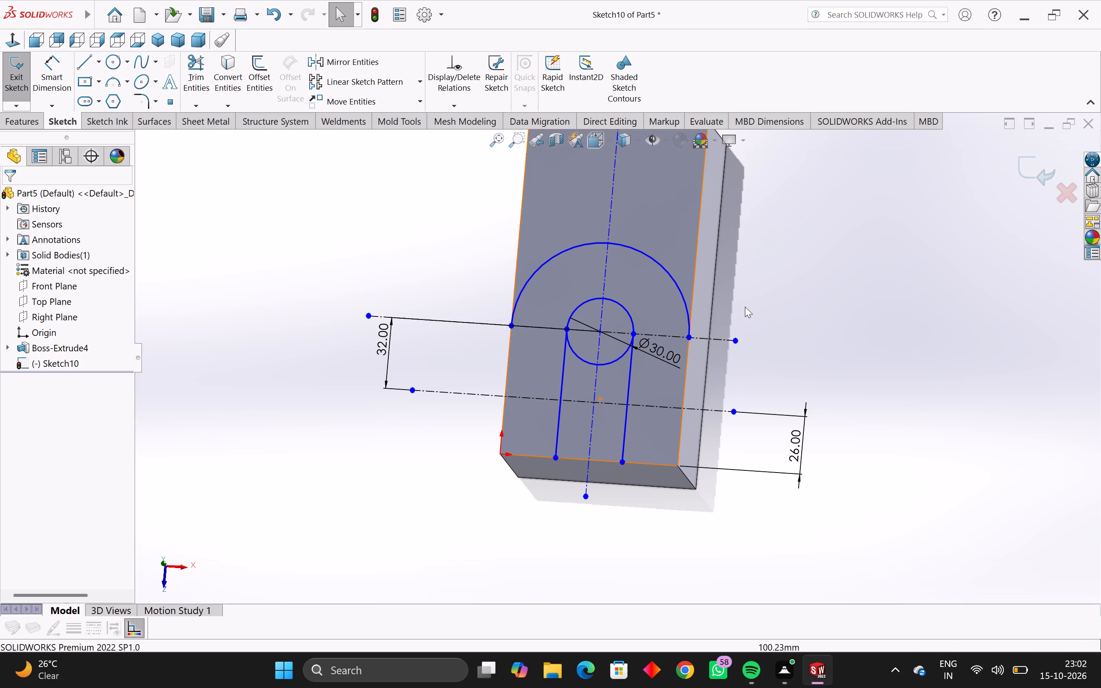
key("l")
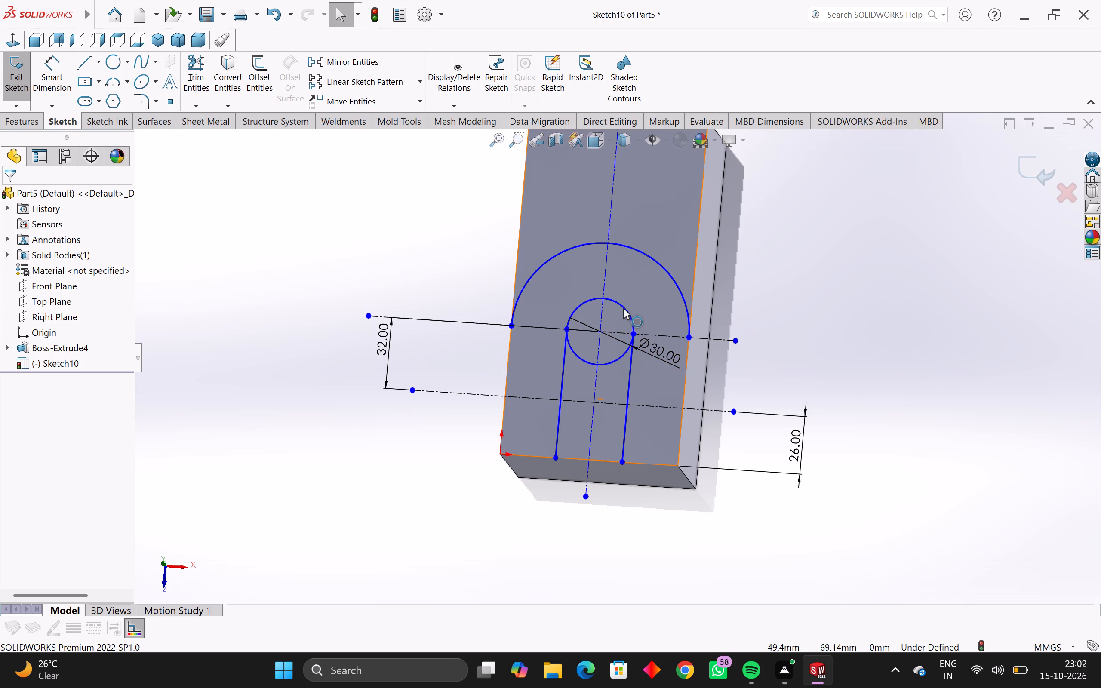
left_click(688, 337)
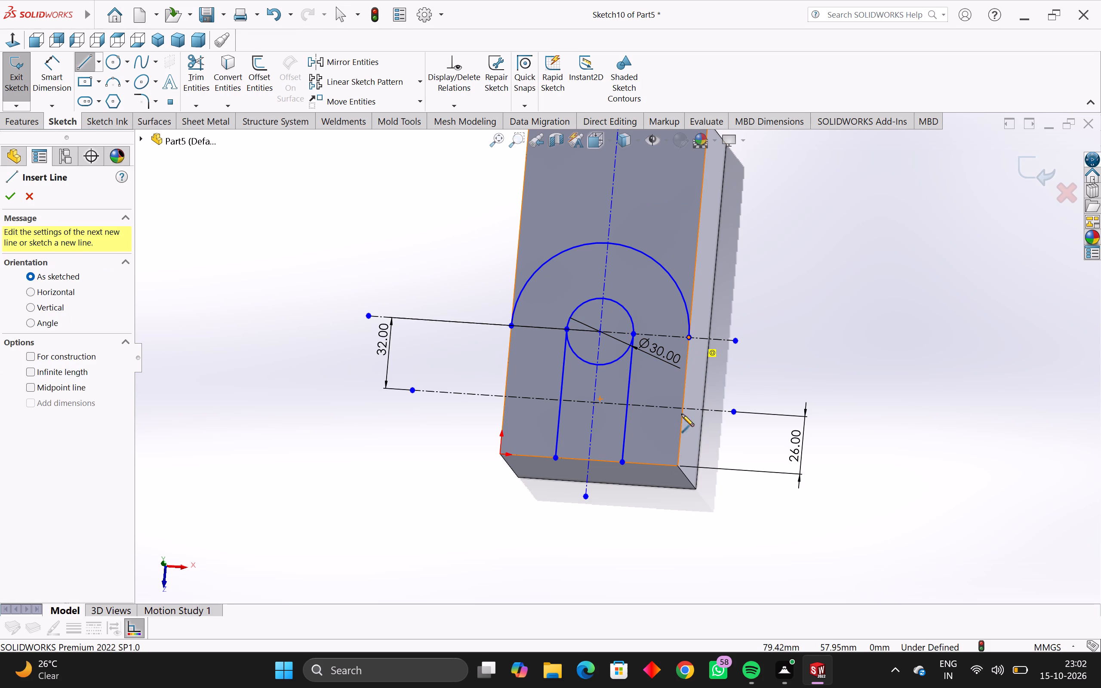
left_click(678, 465)
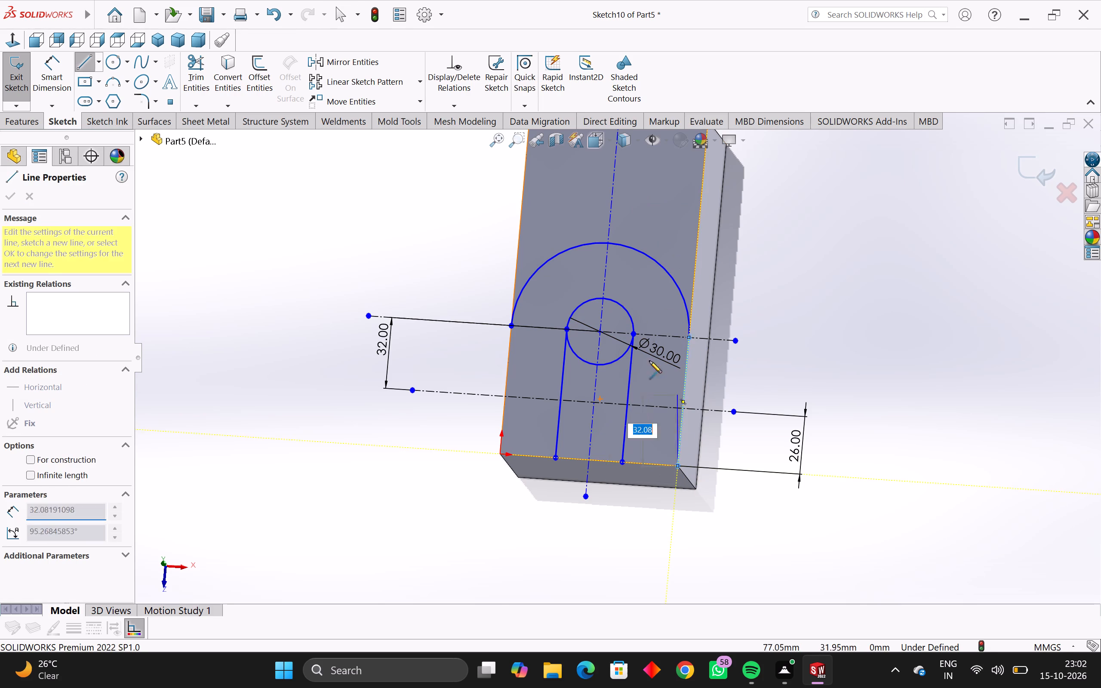
key("Escape")
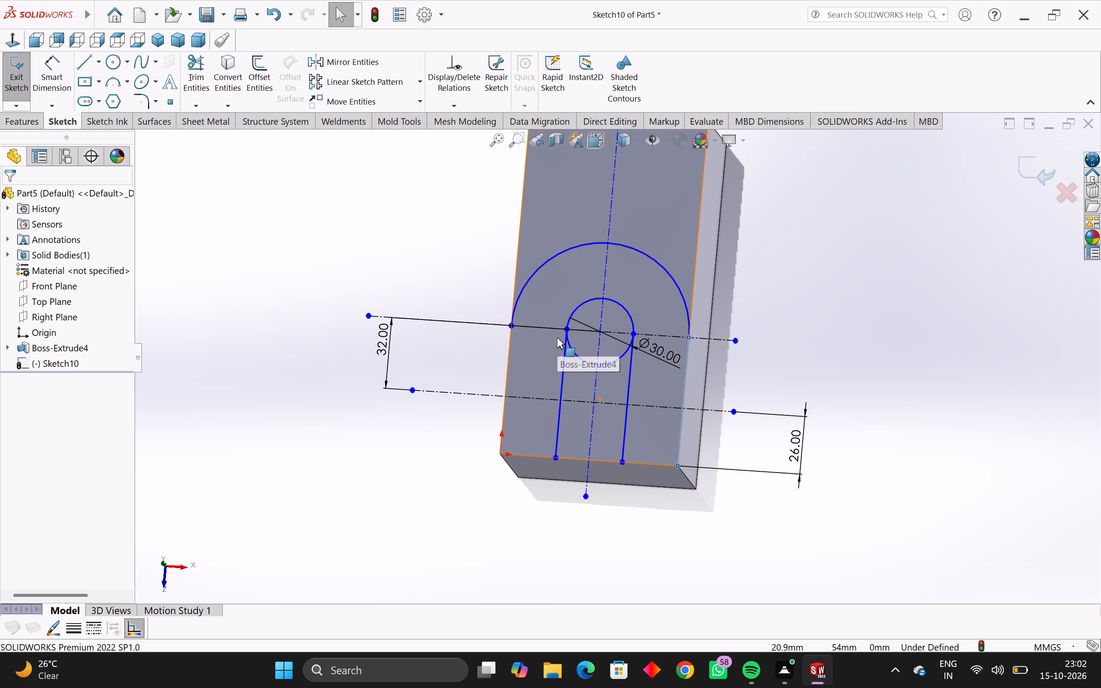
key("space")
left_click(512, 326)
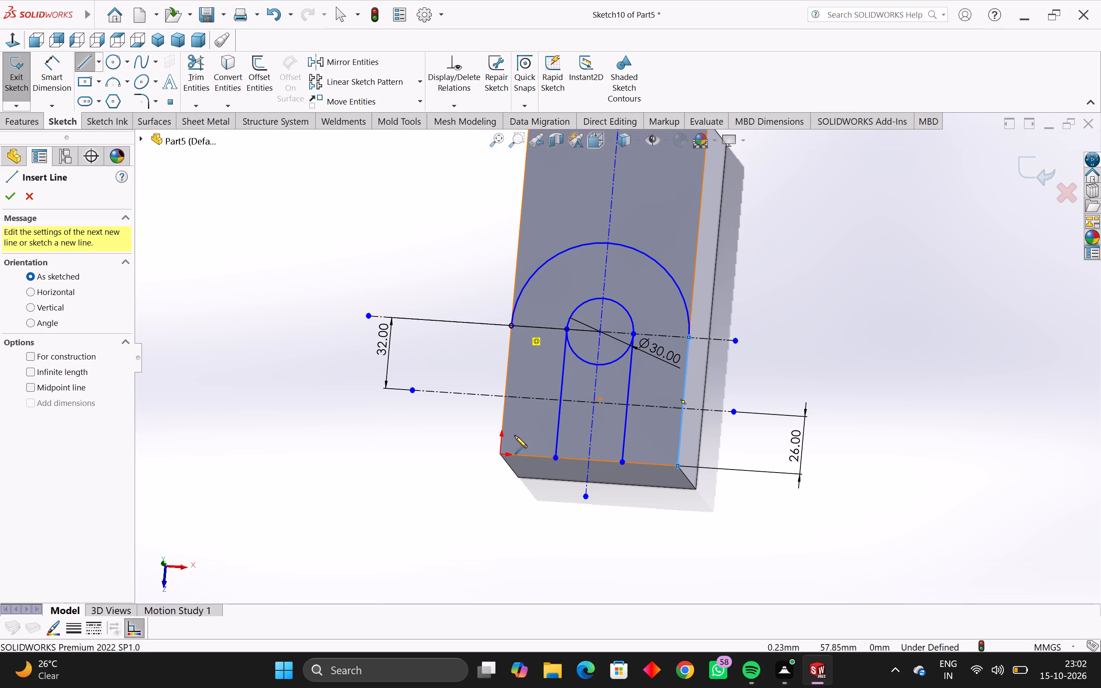
left_click(499, 454)
key("Escape")
key("Escape")
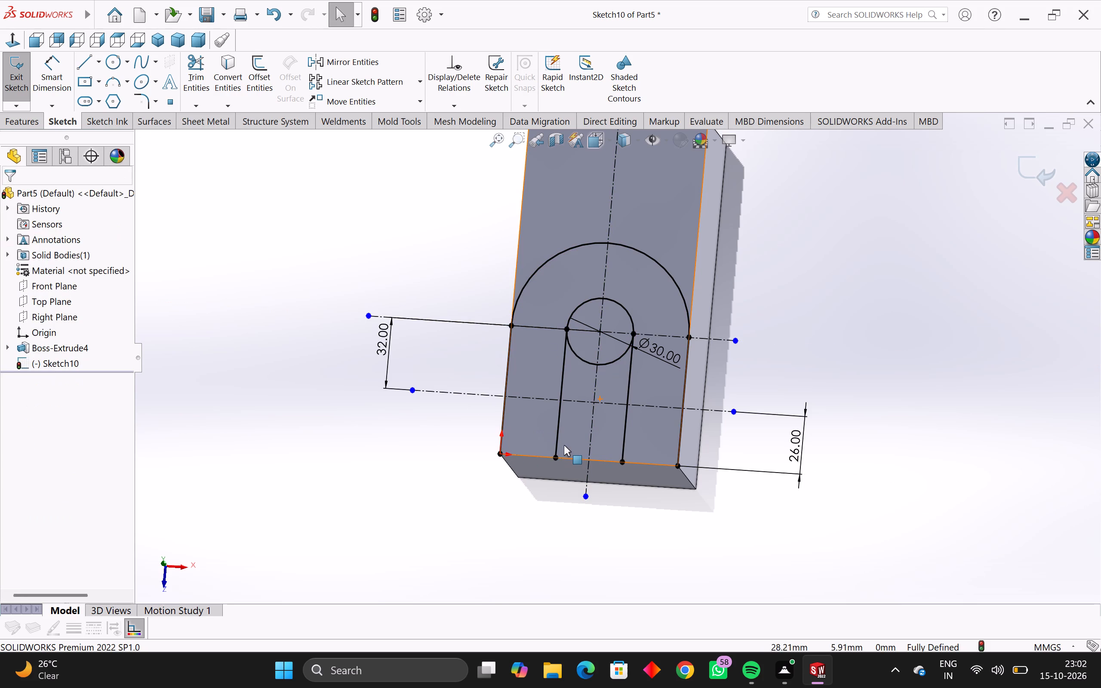
Draw a 25 mm horizontal line along the block's short edge from the nearer slot line's end to the origin corner.
scroll(600, 459, "up", 3)
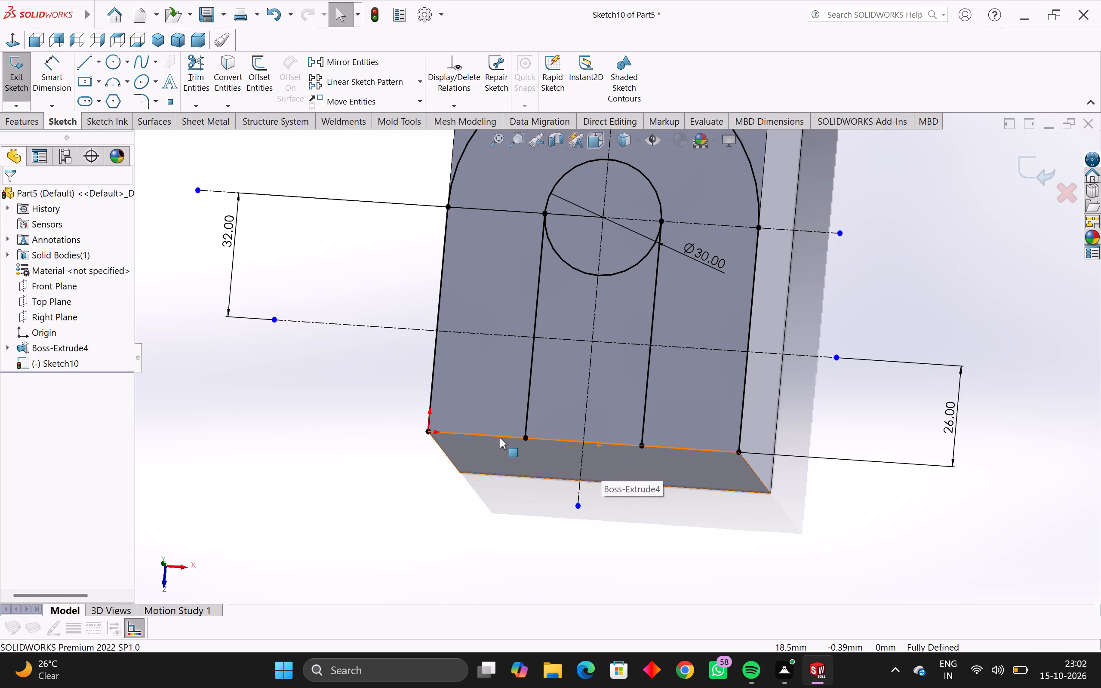
key("l")
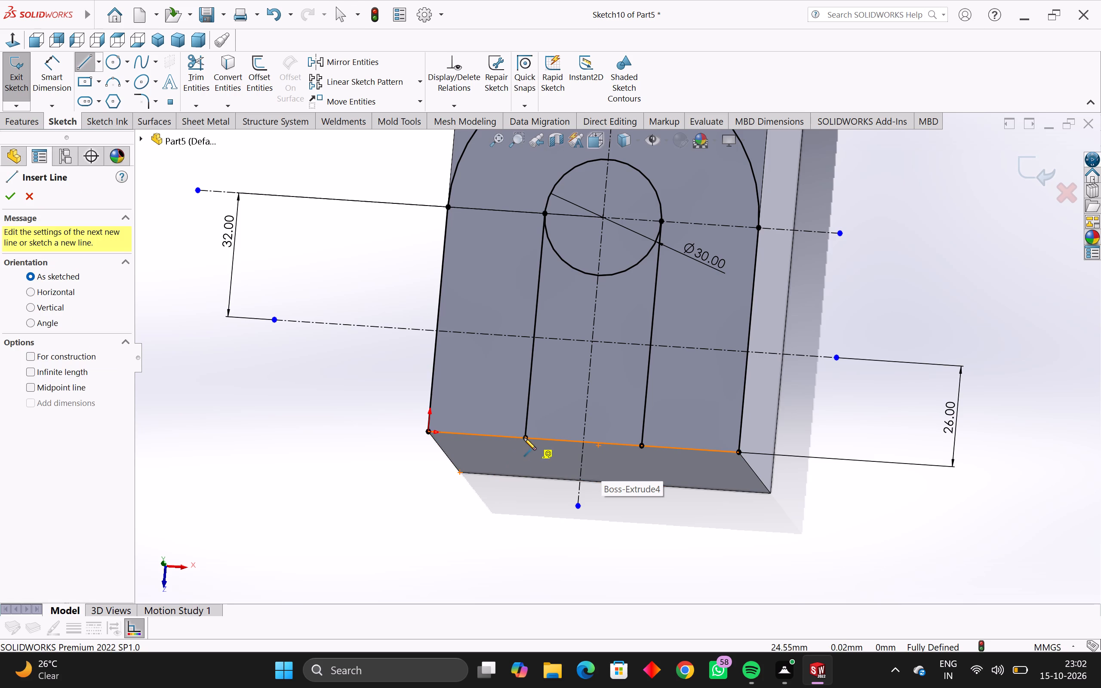
left_click(524, 437)
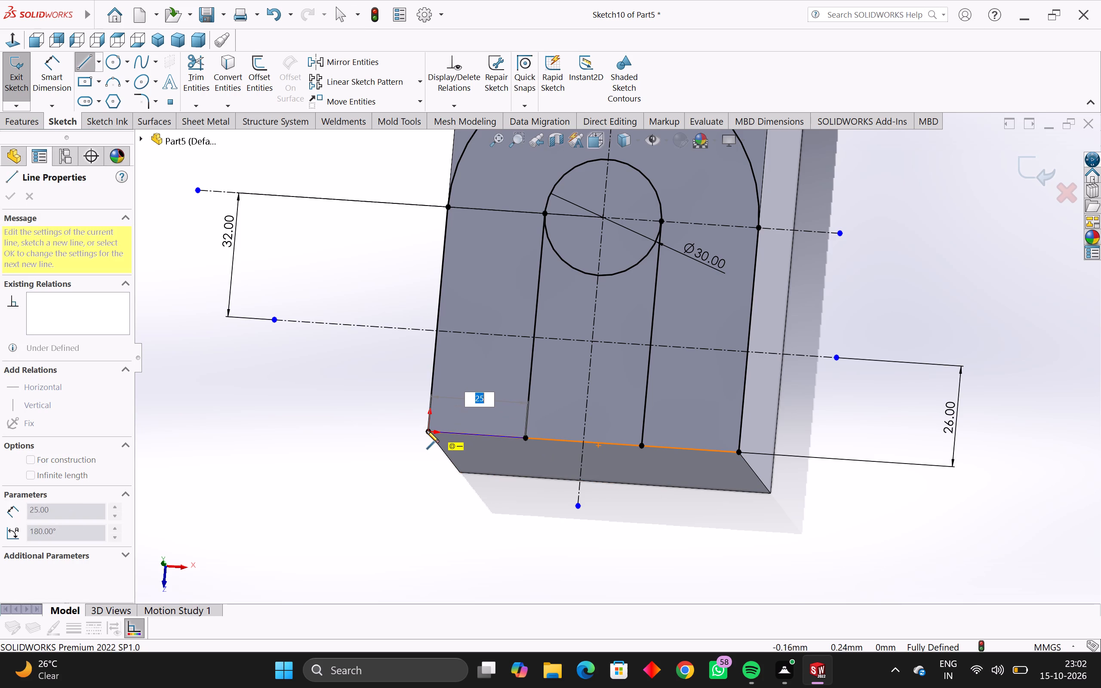
left_click(427, 430)
key("space")
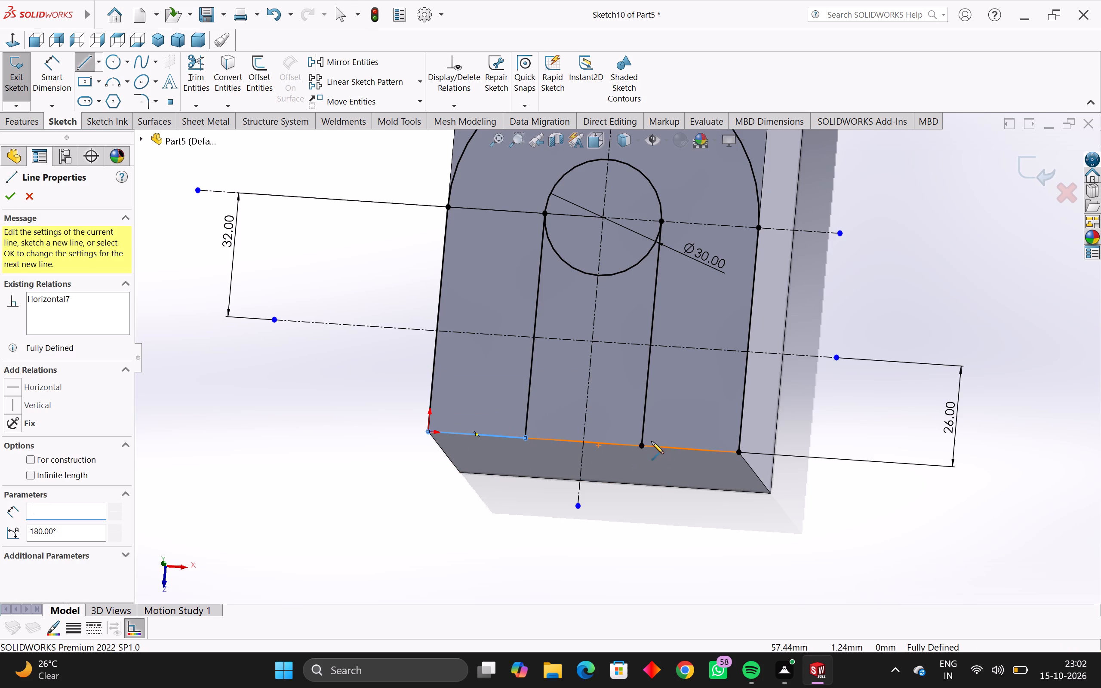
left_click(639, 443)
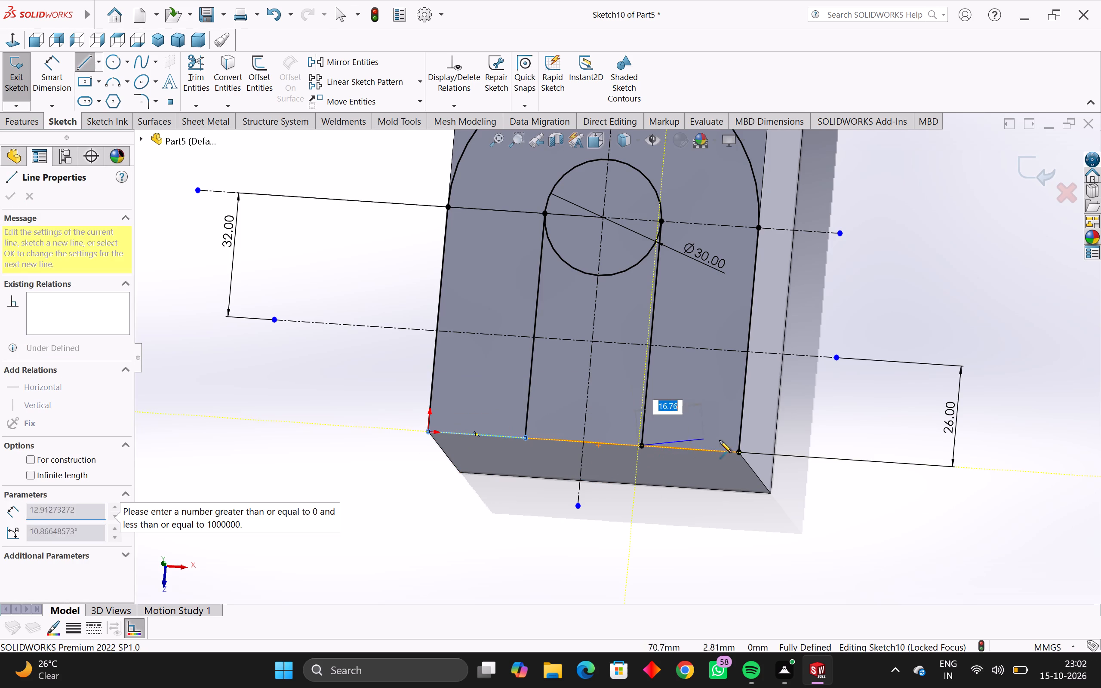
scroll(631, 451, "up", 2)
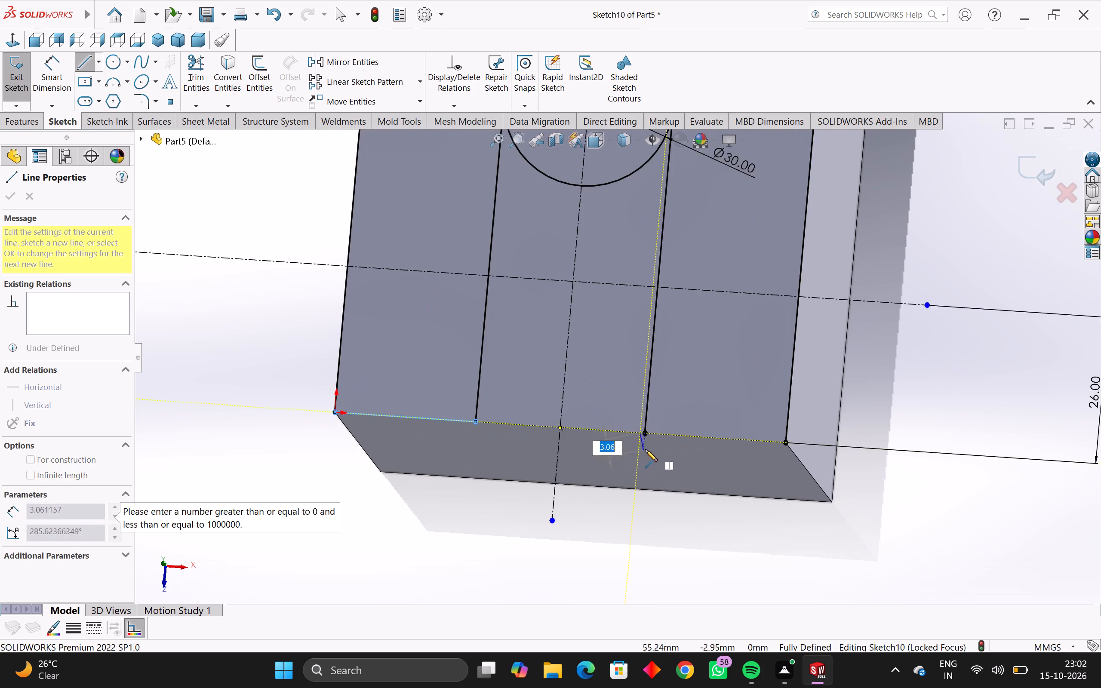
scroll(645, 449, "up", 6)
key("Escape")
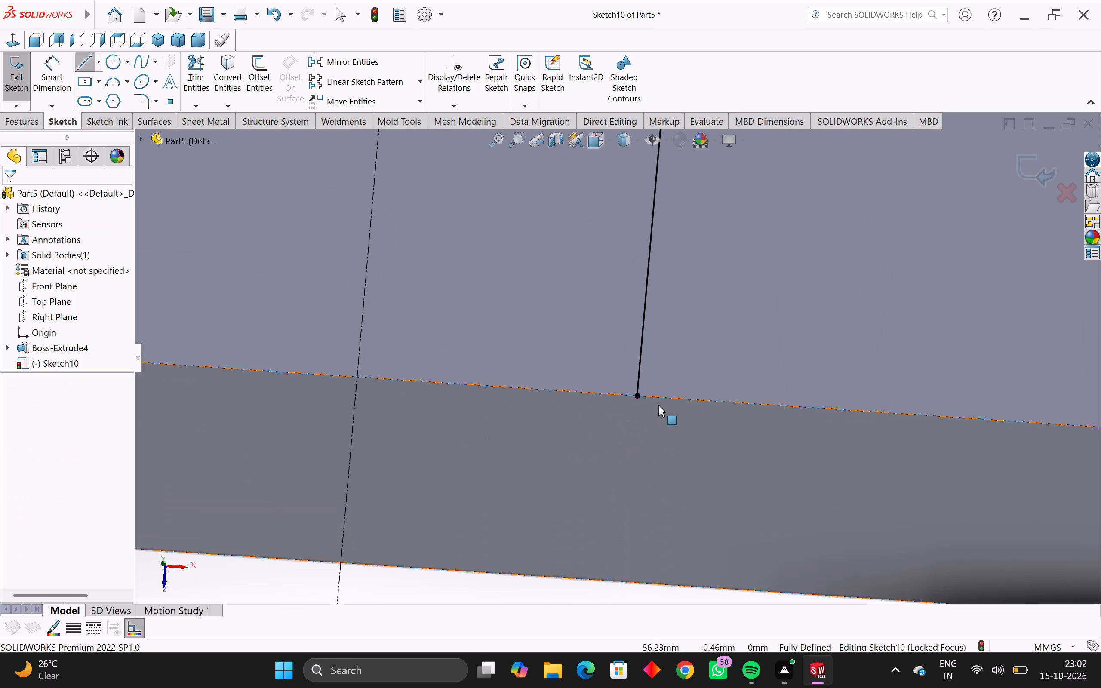
Draw a 25 mm horizontal line along the short edge from the other slot line's end to the corner opposite the origin.
key("space")
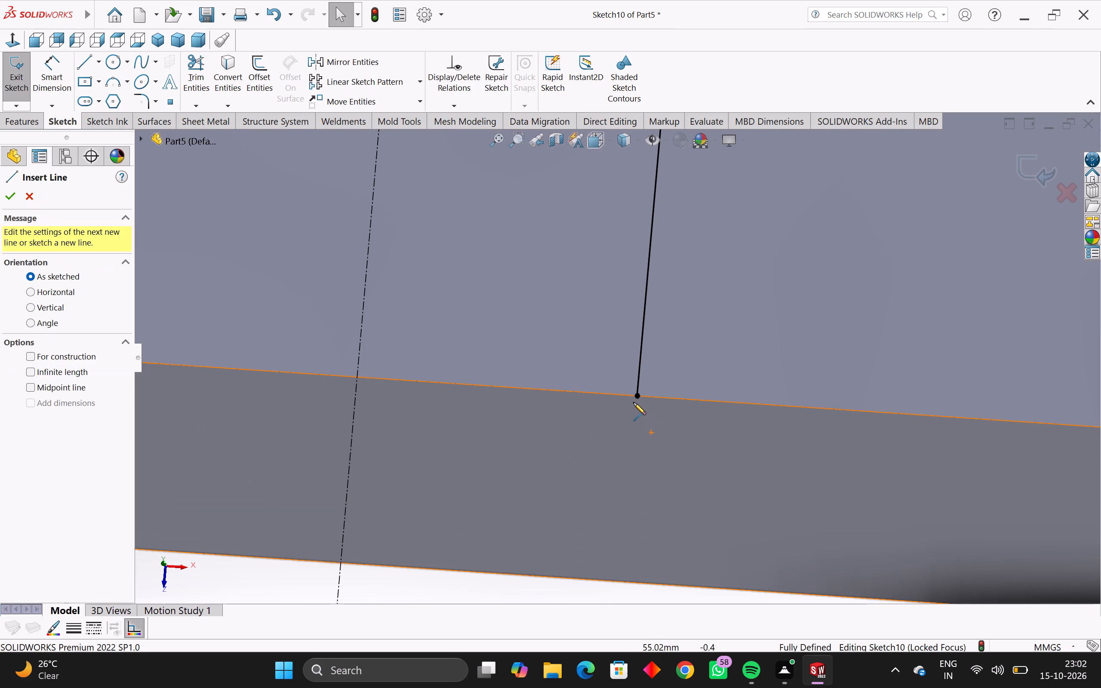
scroll(631, 402, "down", 4)
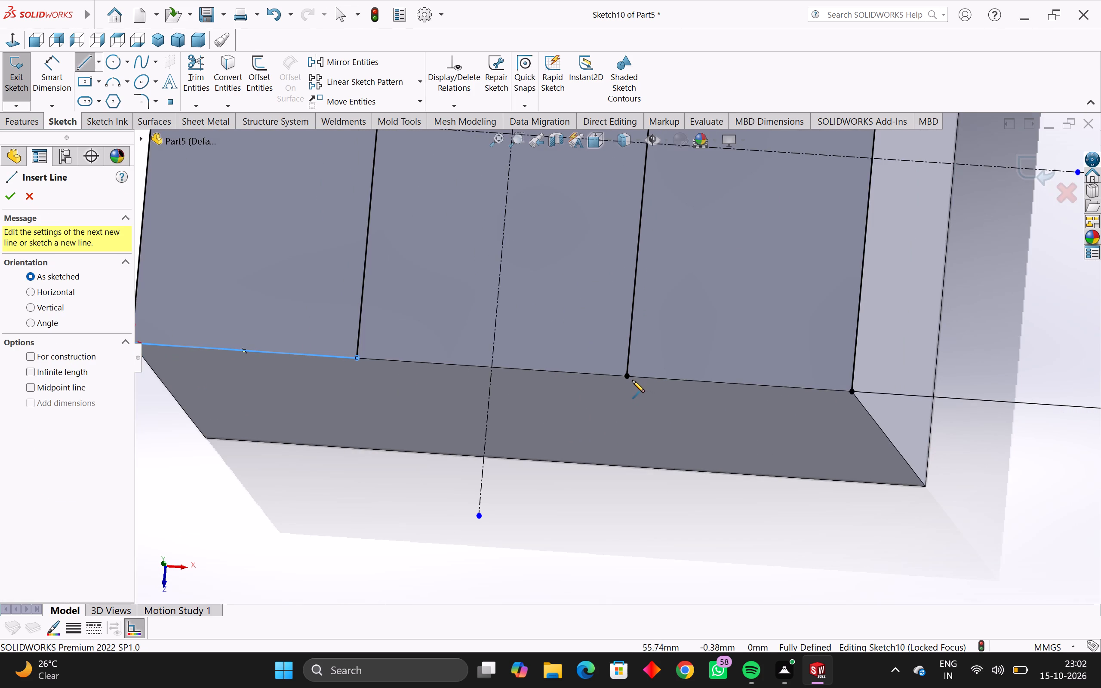
left_click(627, 377)
left_click(852, 390)
key("Escape")
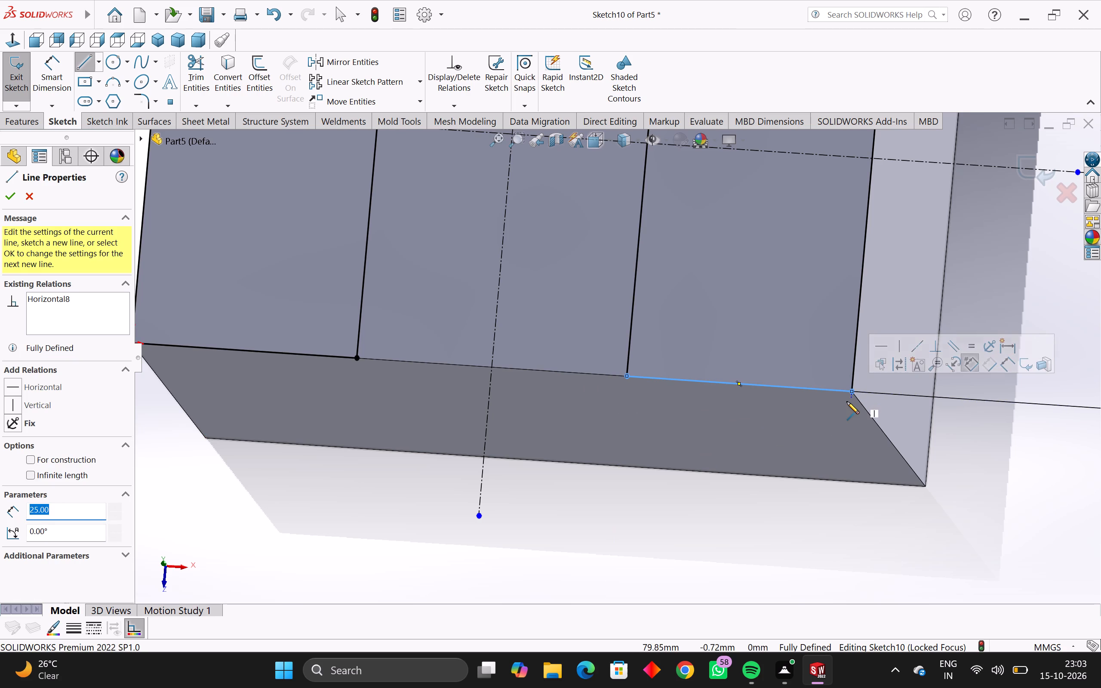
scroll(847, 402, "down", 2)
key("Escape")
key("Escape")
Trim away the half of the 30 mm circle lying between the two slot lines, leaving the slot's rounded end.
scroll(845, 450, "down", 3)
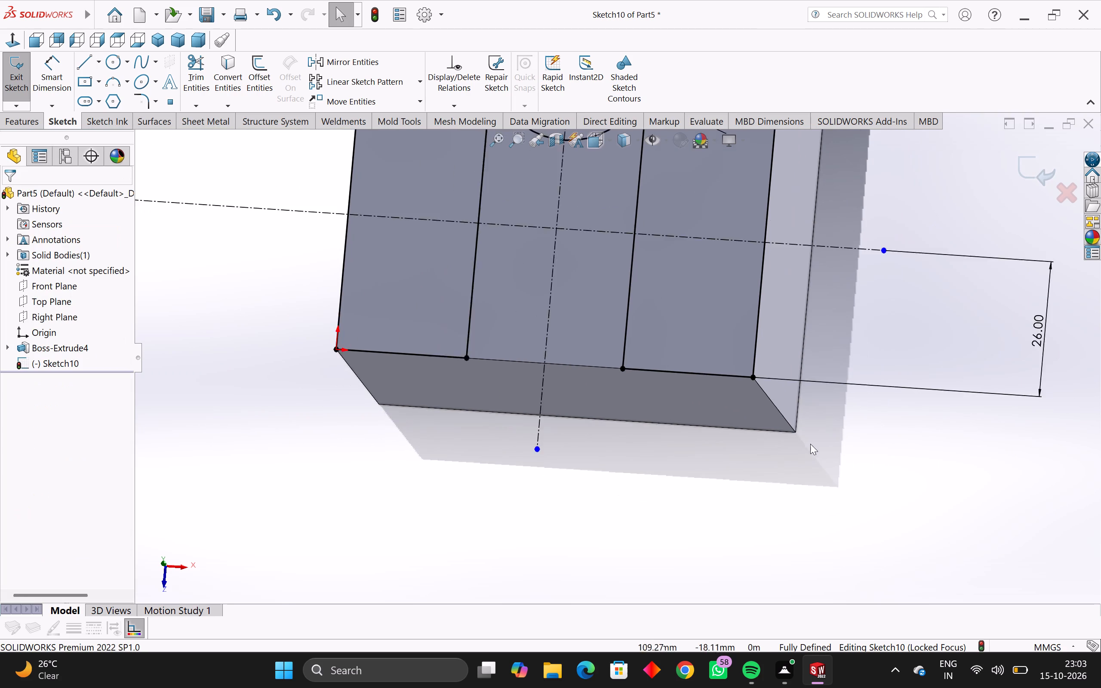
scroll(810, 444, "down", 1)
scroll(684, 437, "down", 2)
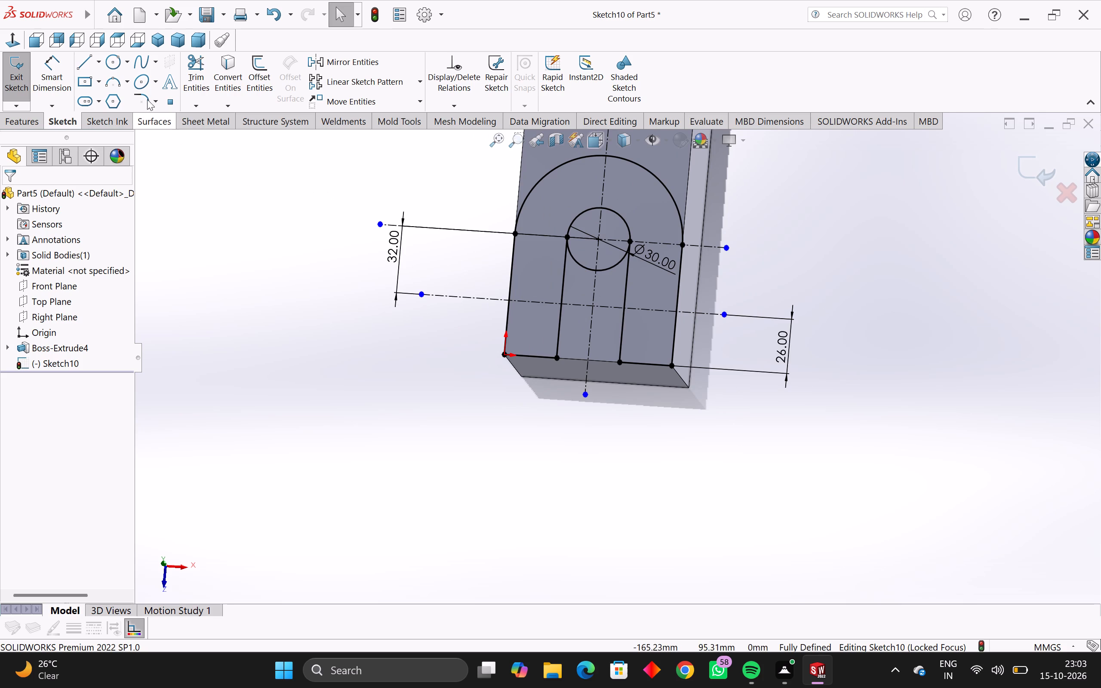
left_click(193, 56)
scroll(622, 252, "up", 3)
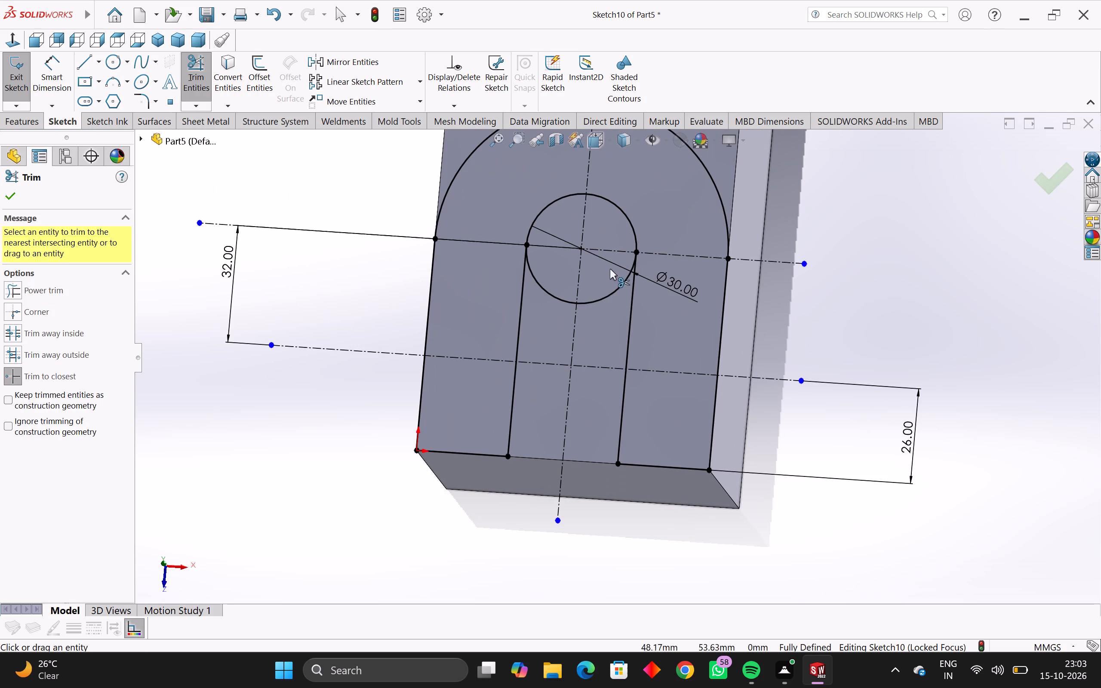
left_click(609, 293)
left_click(566, 300)
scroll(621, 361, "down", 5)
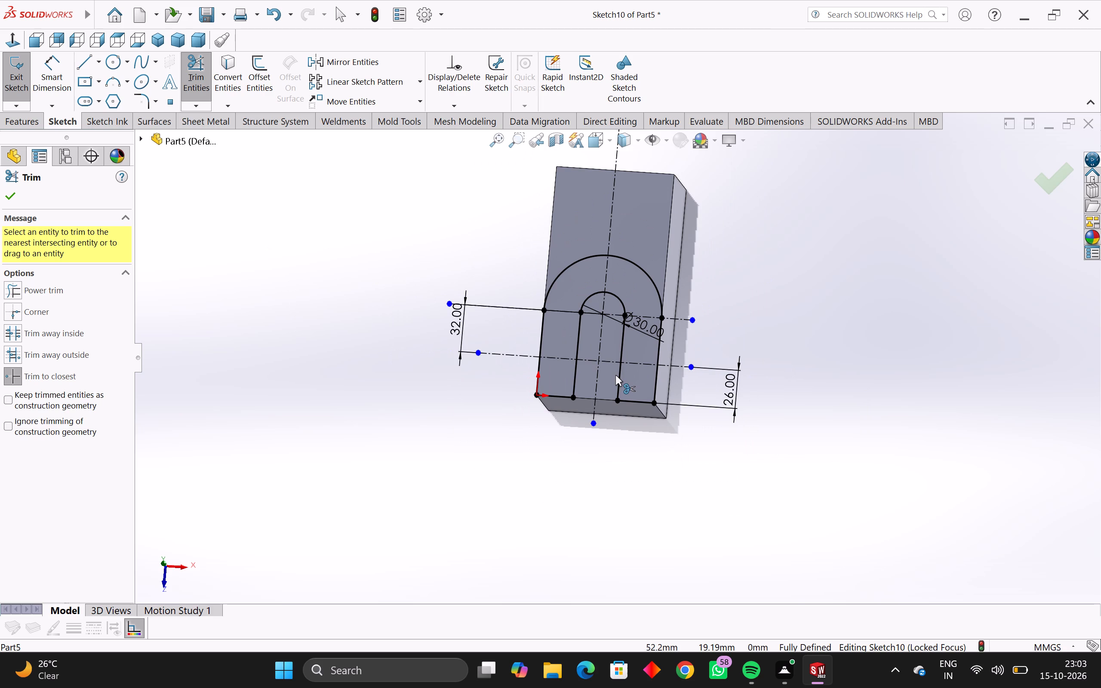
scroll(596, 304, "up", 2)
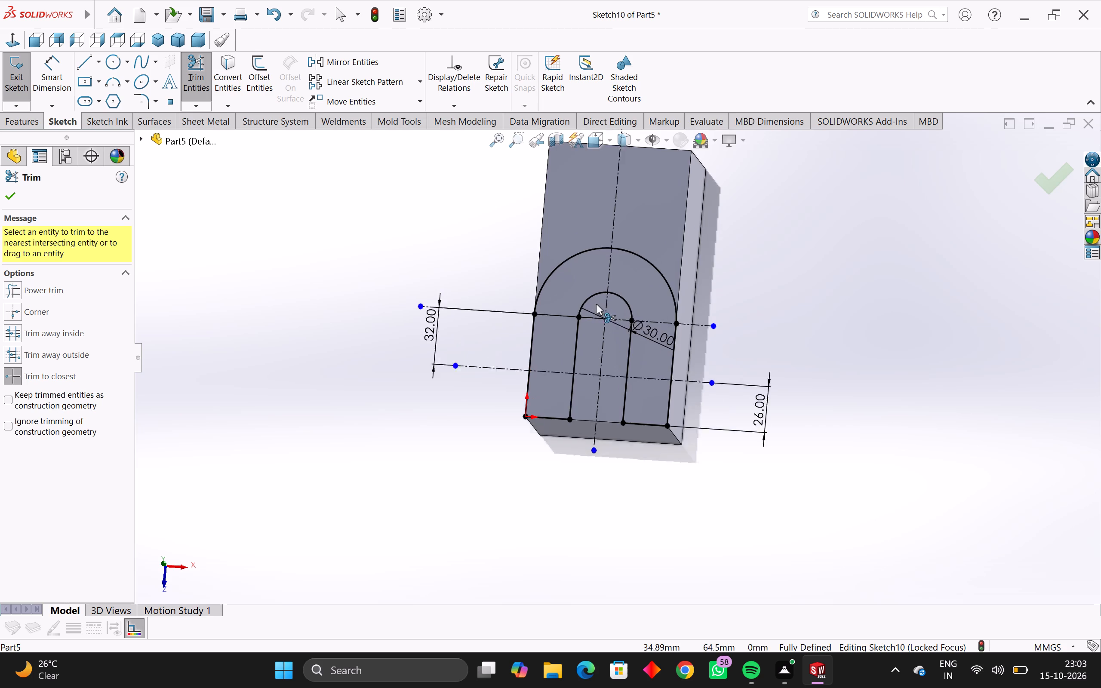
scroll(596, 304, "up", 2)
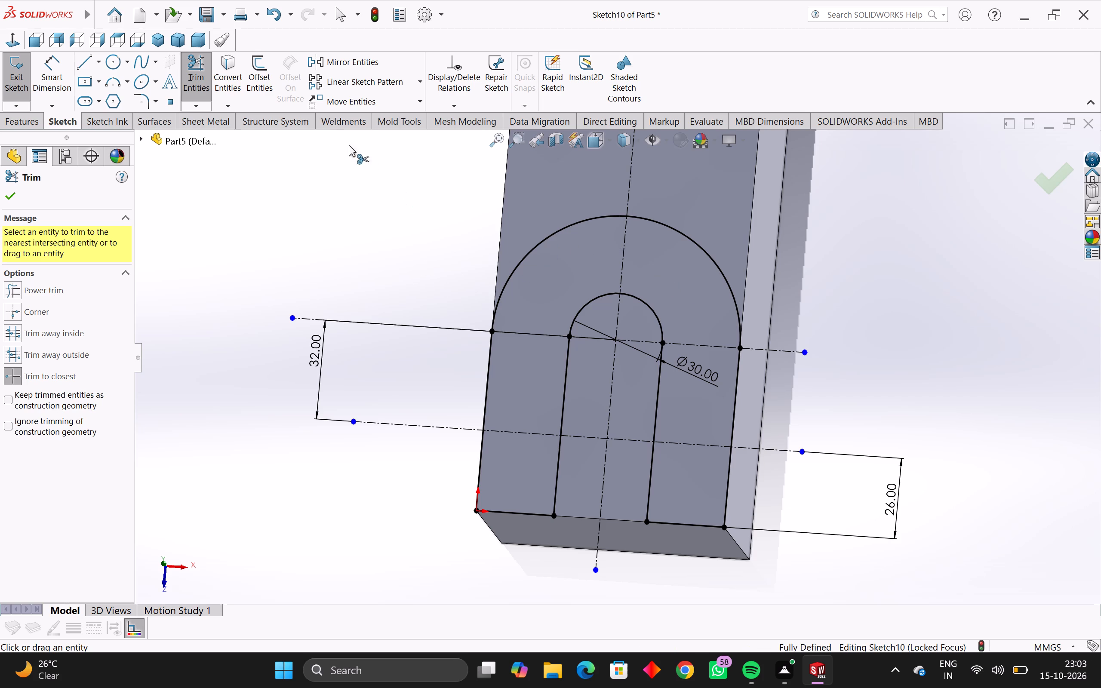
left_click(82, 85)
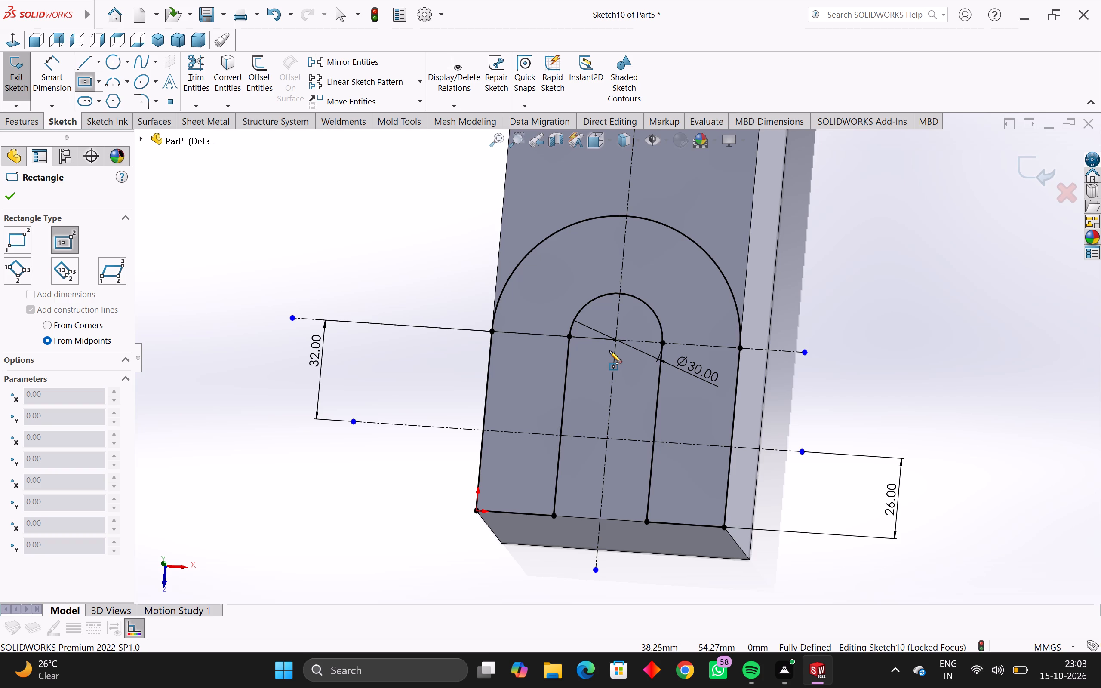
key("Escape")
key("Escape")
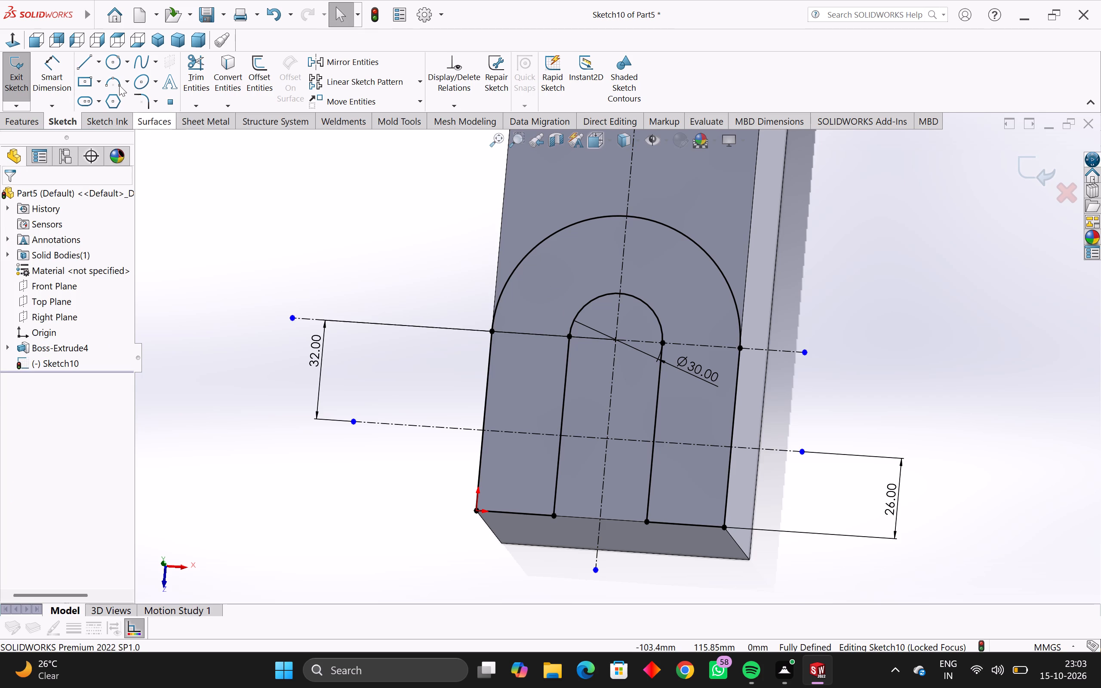
Start a new line in the sketch on the block's top face.
left_click(86, 61)
scroll(664, 308, "down", 3)
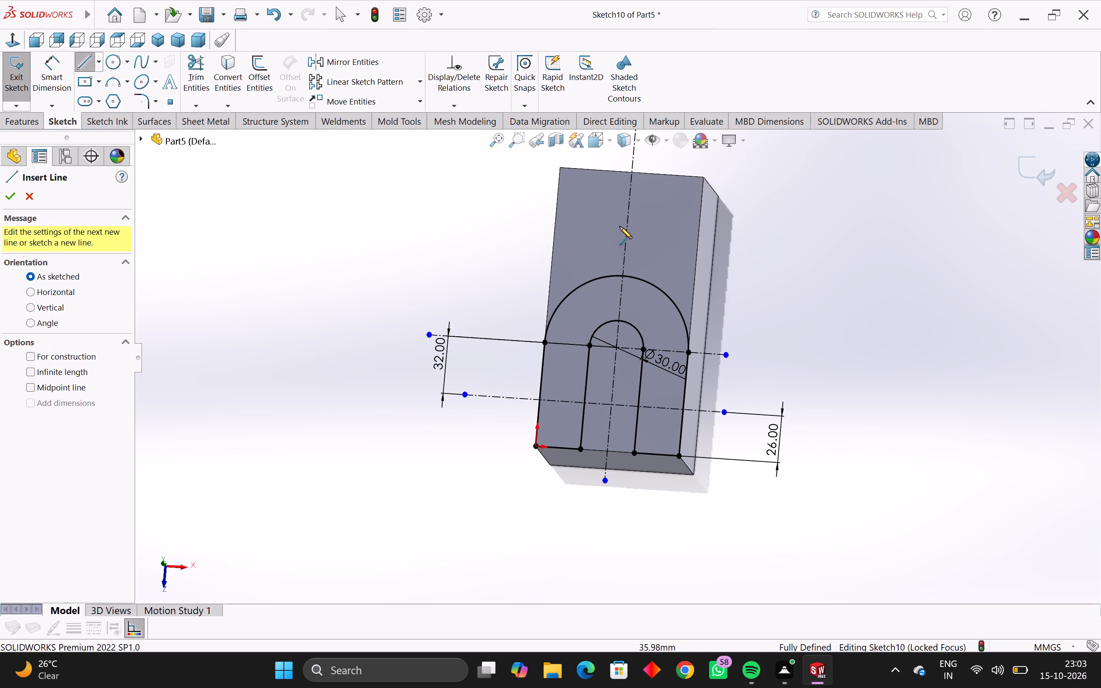
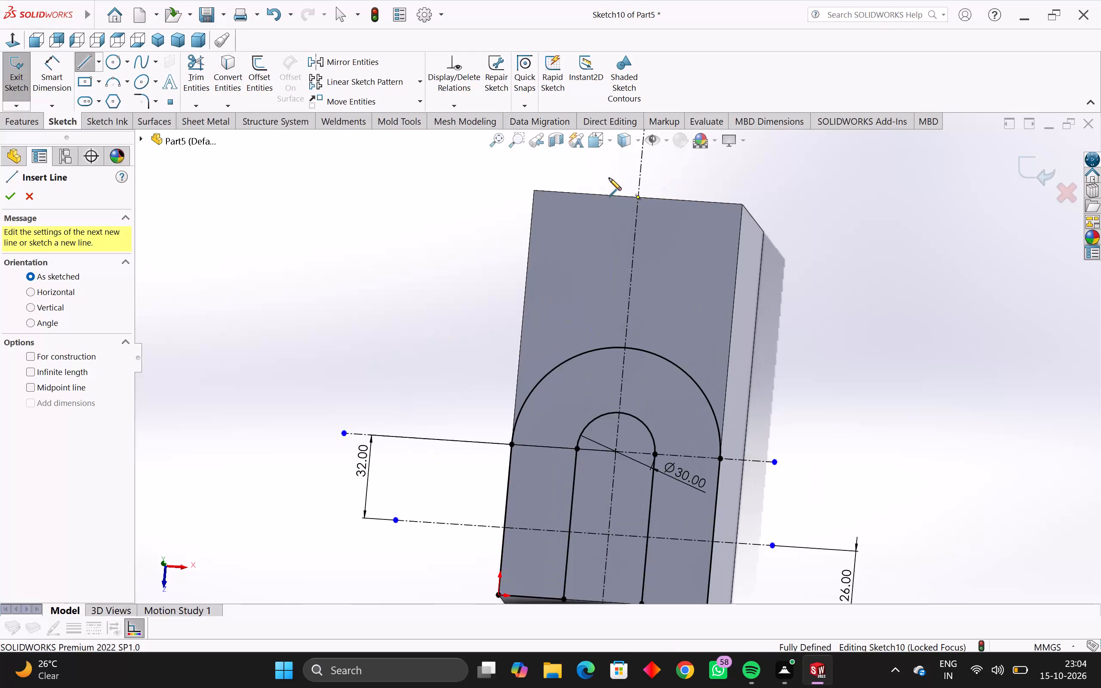
Draw a vertical line about 59.5 mm long from the block's far short edge to the large arc, beside the centerline.
scroll(608, 181, "up", 2)
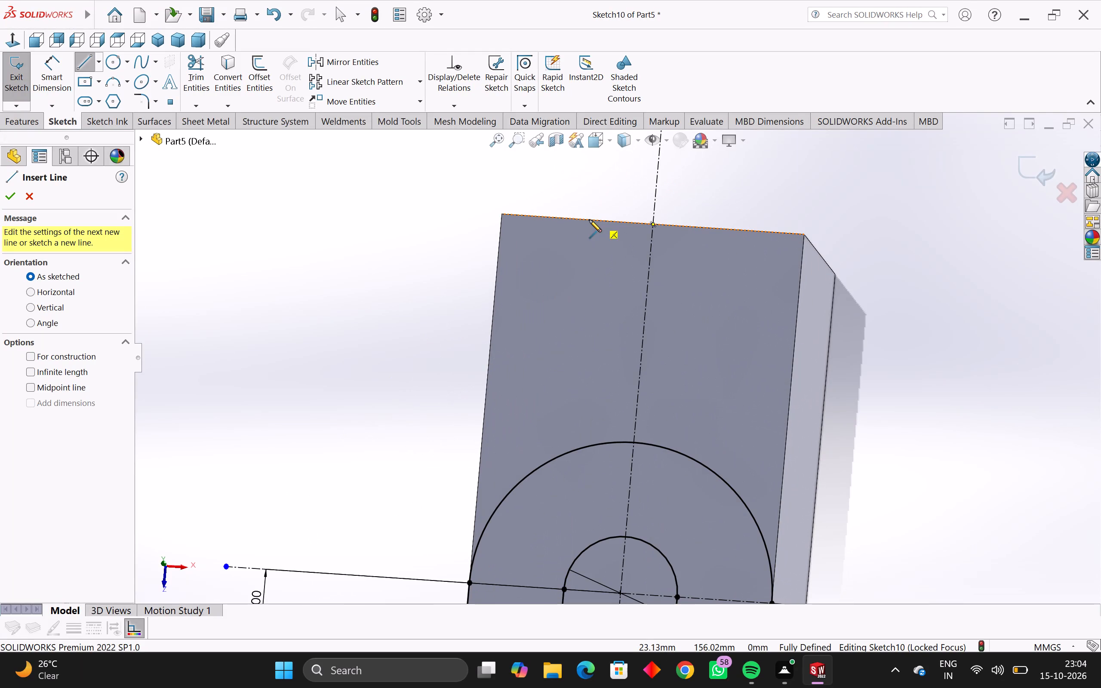
scroll(585, 222, "down", 2)
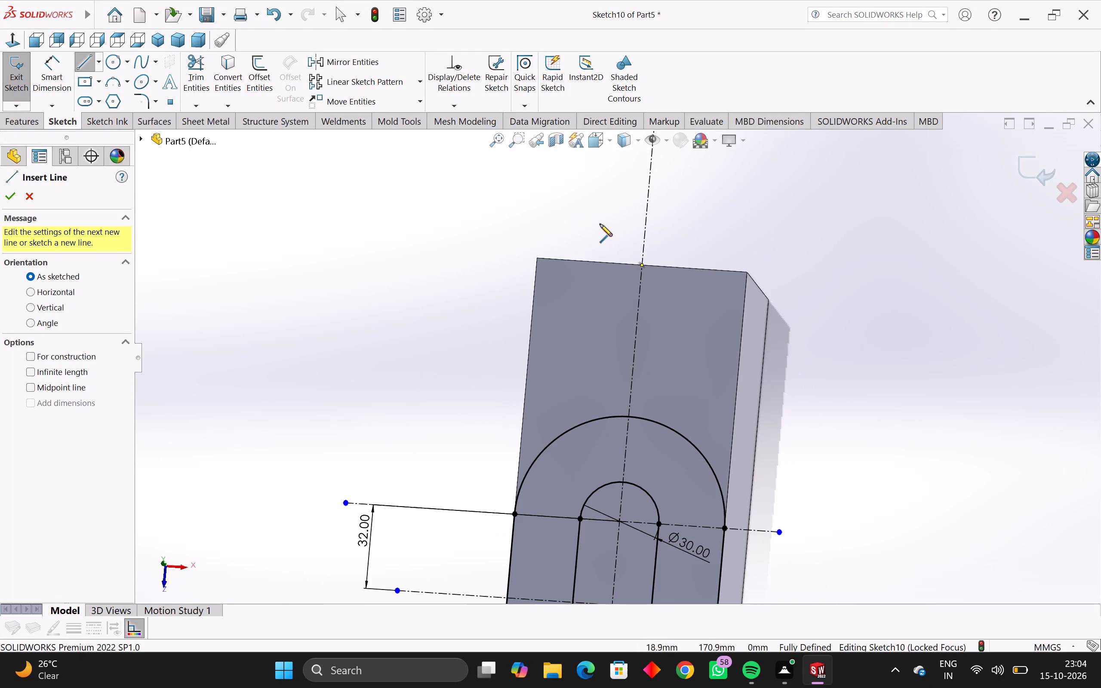
scroll(634, 261, "up", 4)
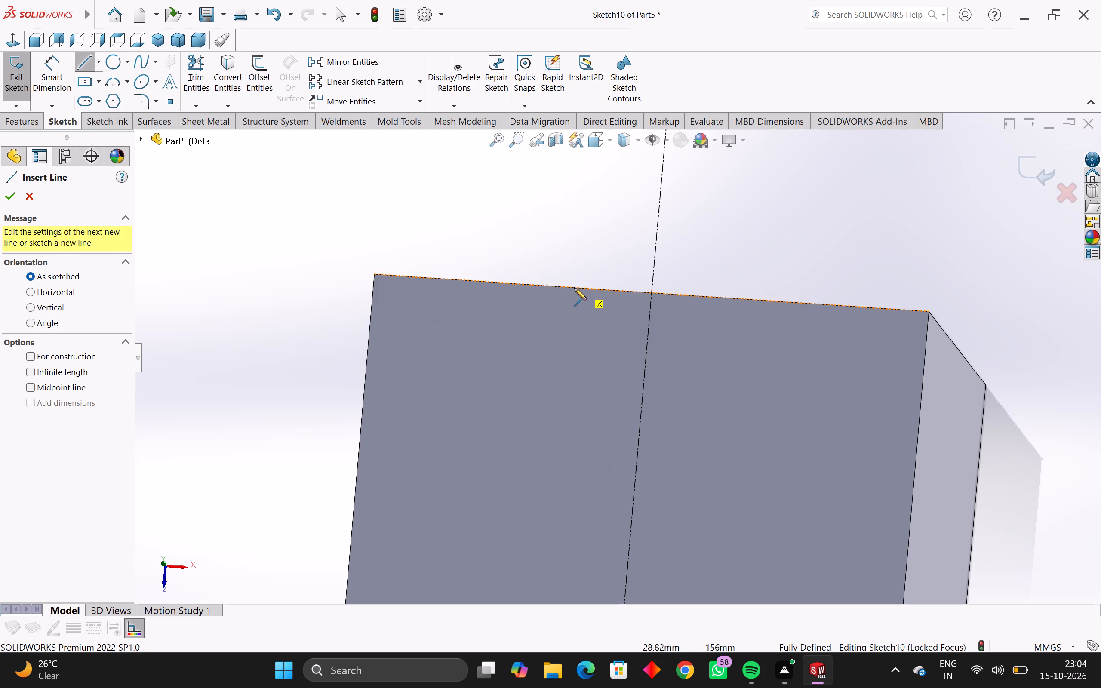
scroll(583, 291, "down", 4)
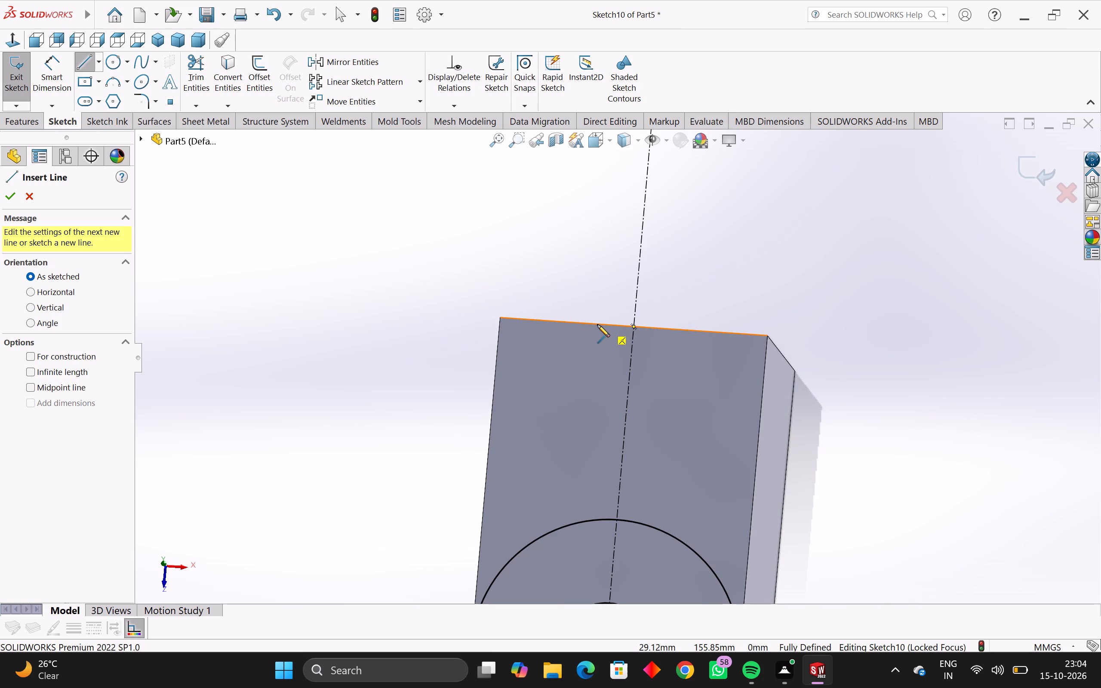
left_click(597, 325)
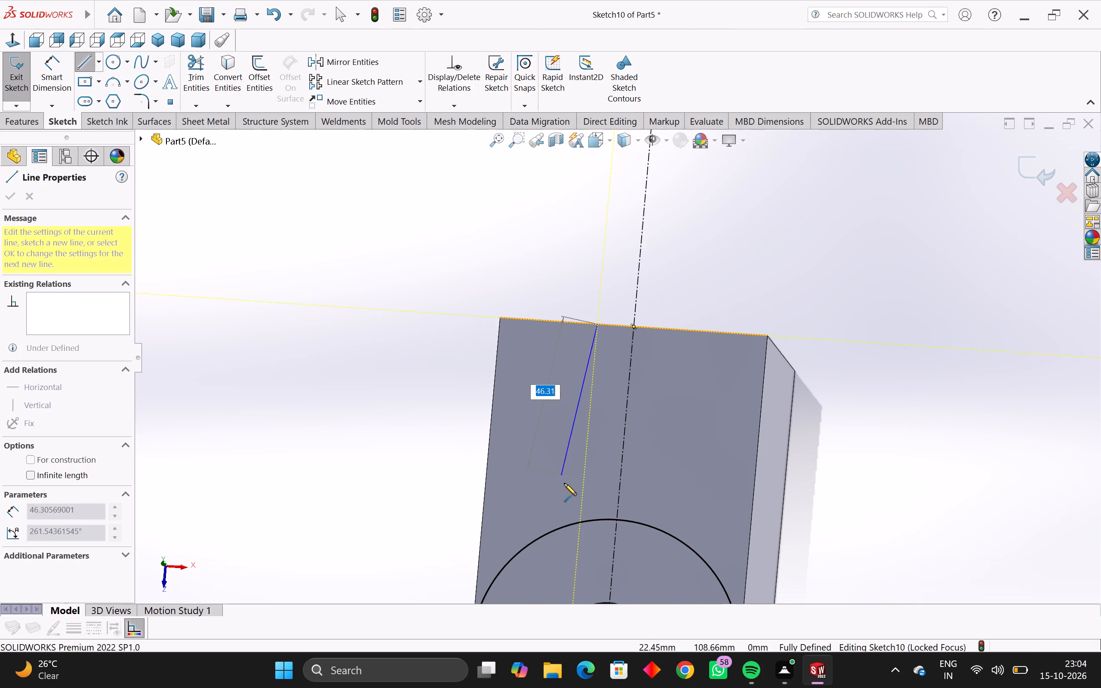
scroll(575, 492, "down", 2)
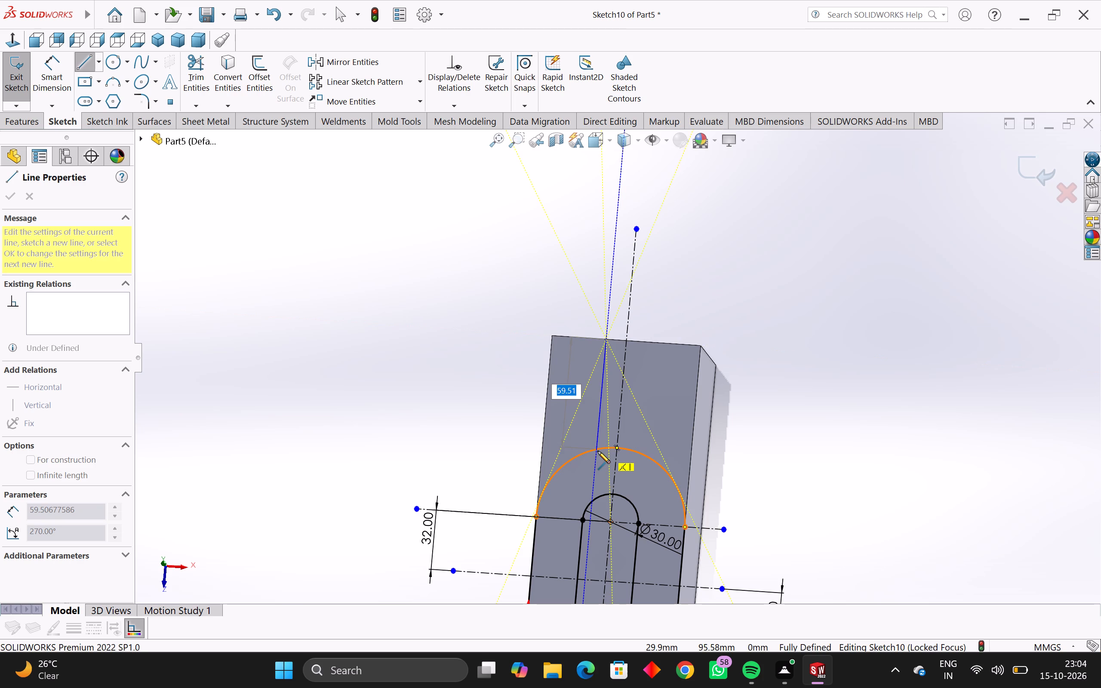
left_click(597, 451)
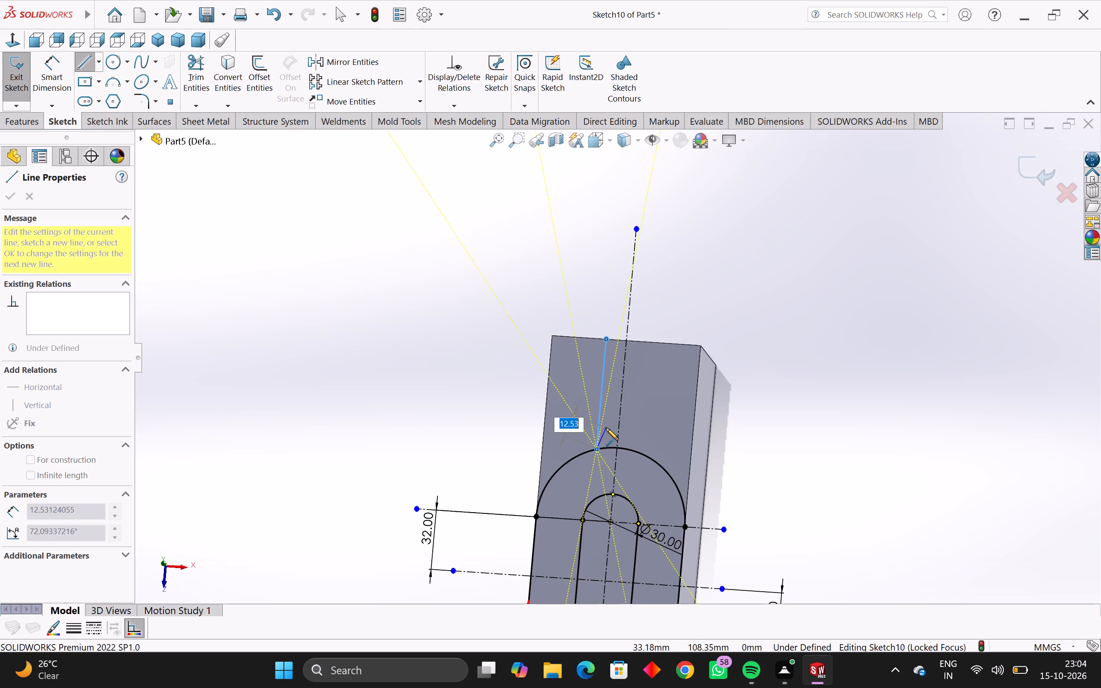
key("Escape")
key("Escape")
Draw a 28 mm horizontal line along the far short edge from the vertical line's end, crossing the centerline.
scroll(618, 338, "up", 3)
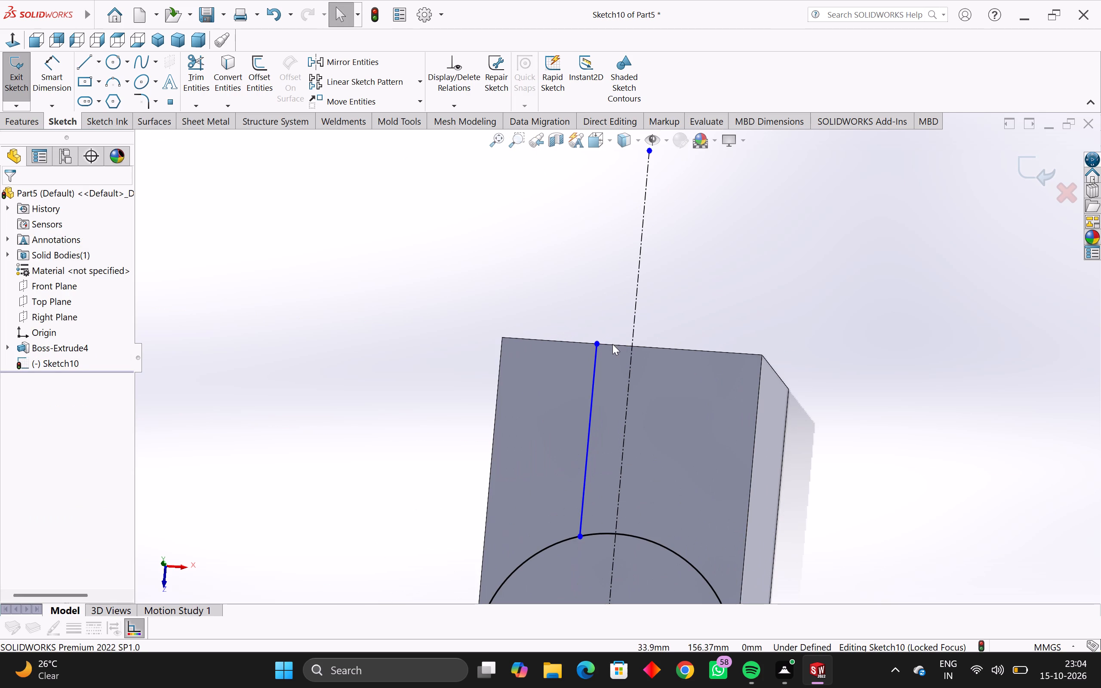
key("space")
left_click(597, 341)
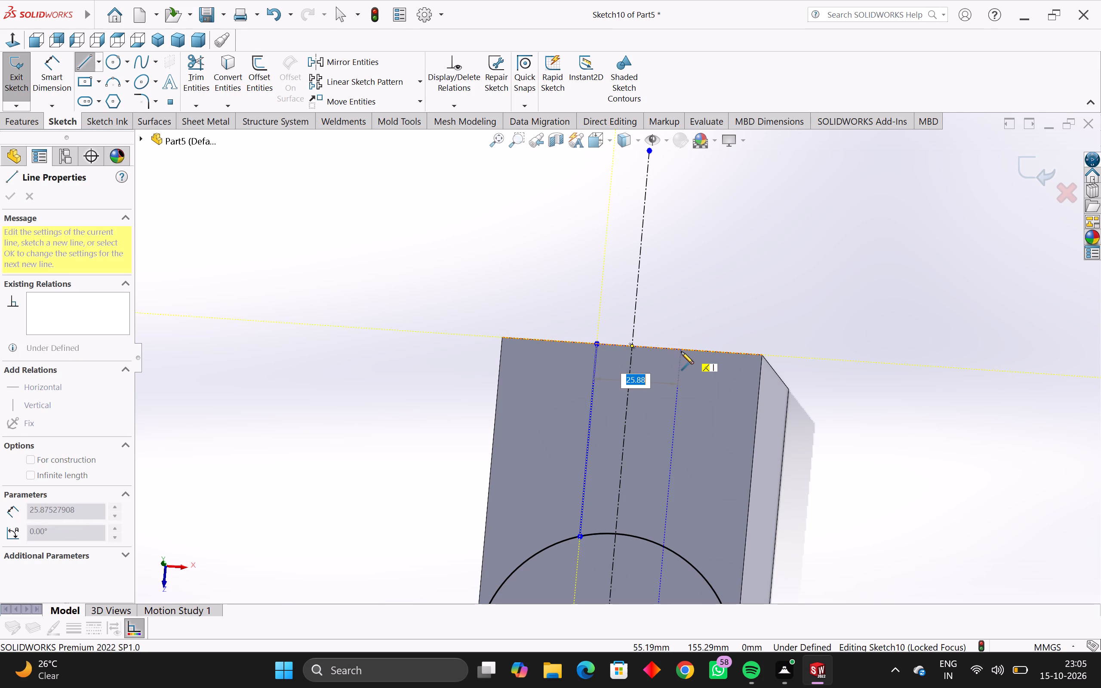
type("28")
key("Return")
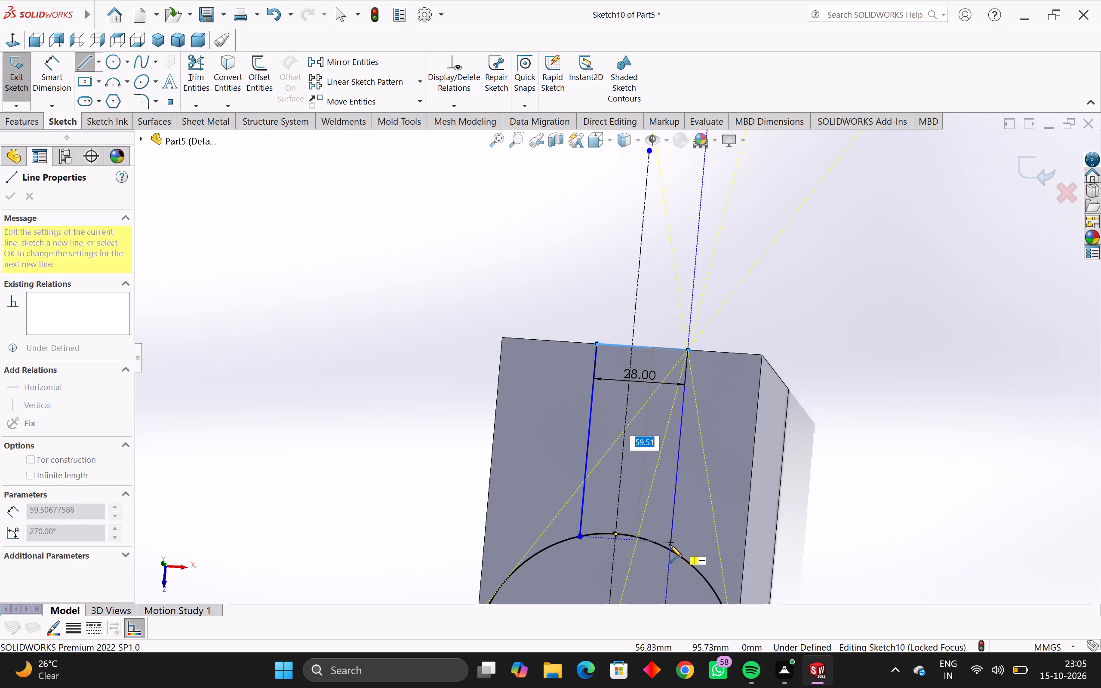
Draw a second vertical line about 62 mm long from the 28 mm line's free end to the large arc.
scroll(671, 550, "up", 4)
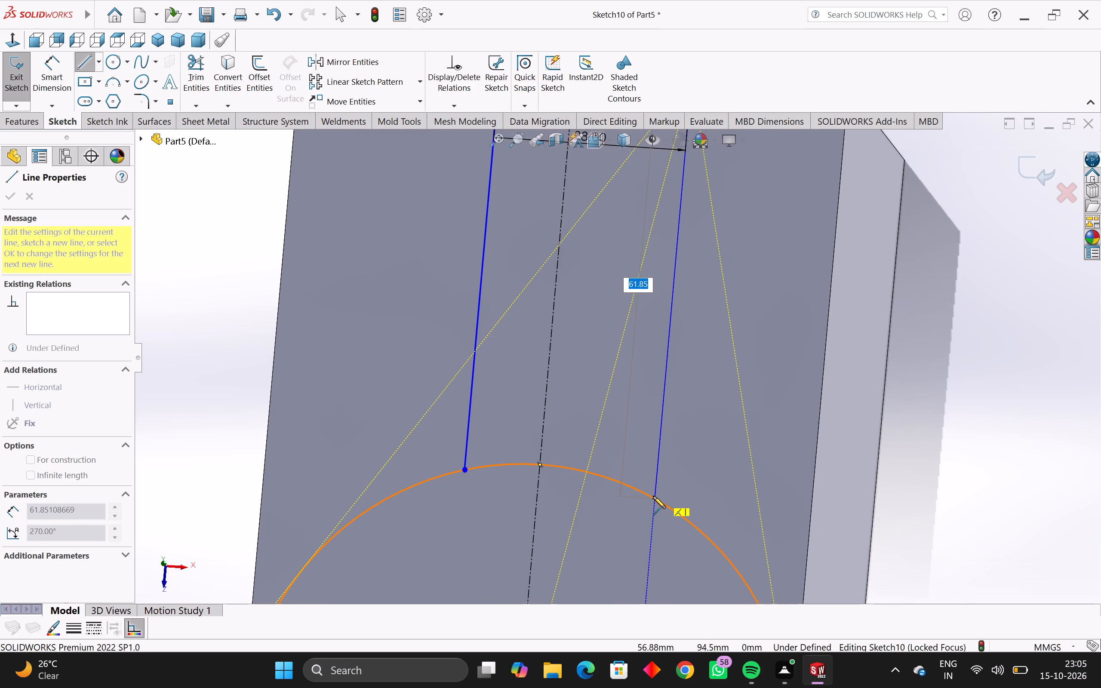
left_click(653, 496)
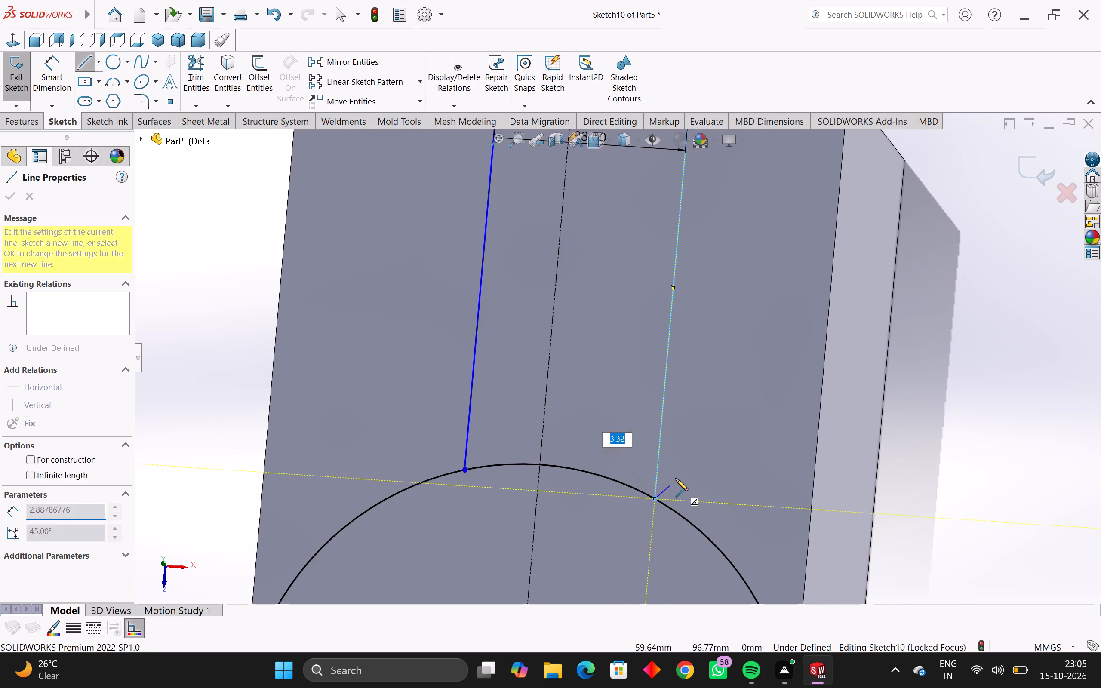
key("Escape")
key("Escape")
Make the two endpoints of the 28 mm line symmetric about the vertical centerline.
scroll(652, 440, "down", 4)
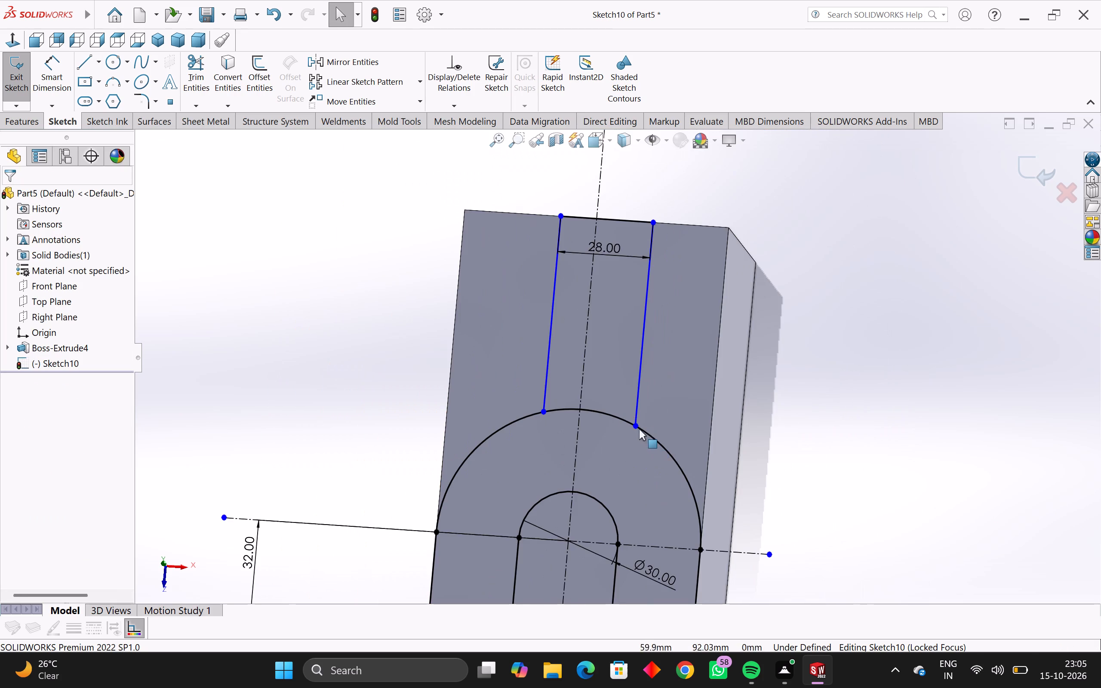
scroll(620, 415, "up", 2)
scroll(609, 415, "down", 3)
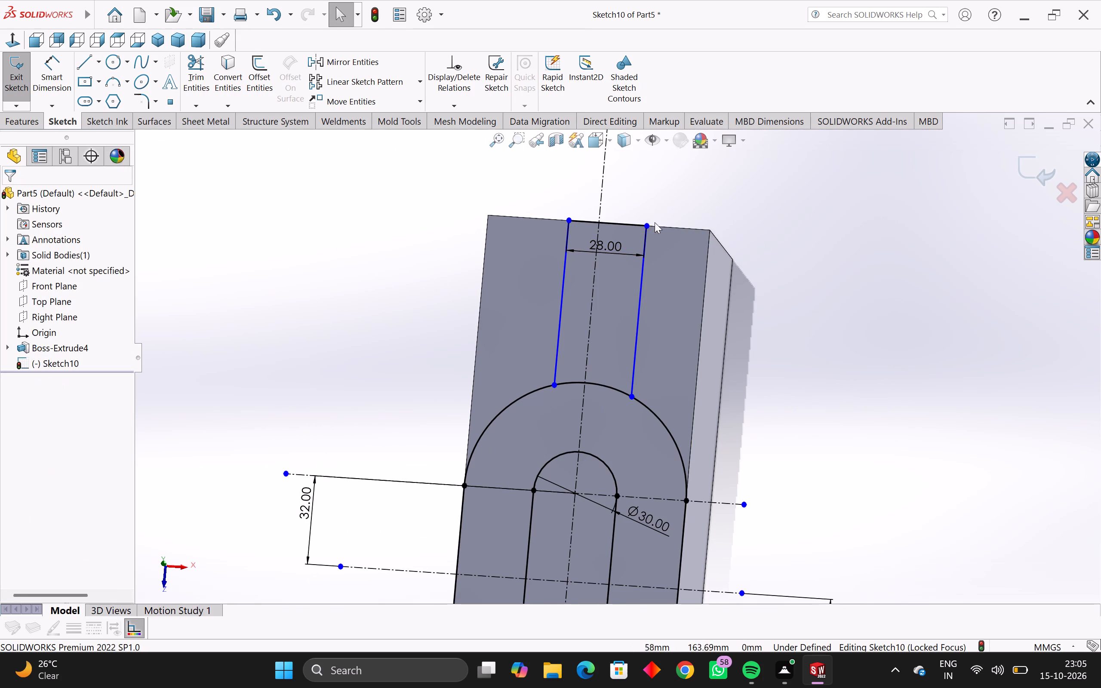
scroll(664, 266, "up", 3, "ctrl")
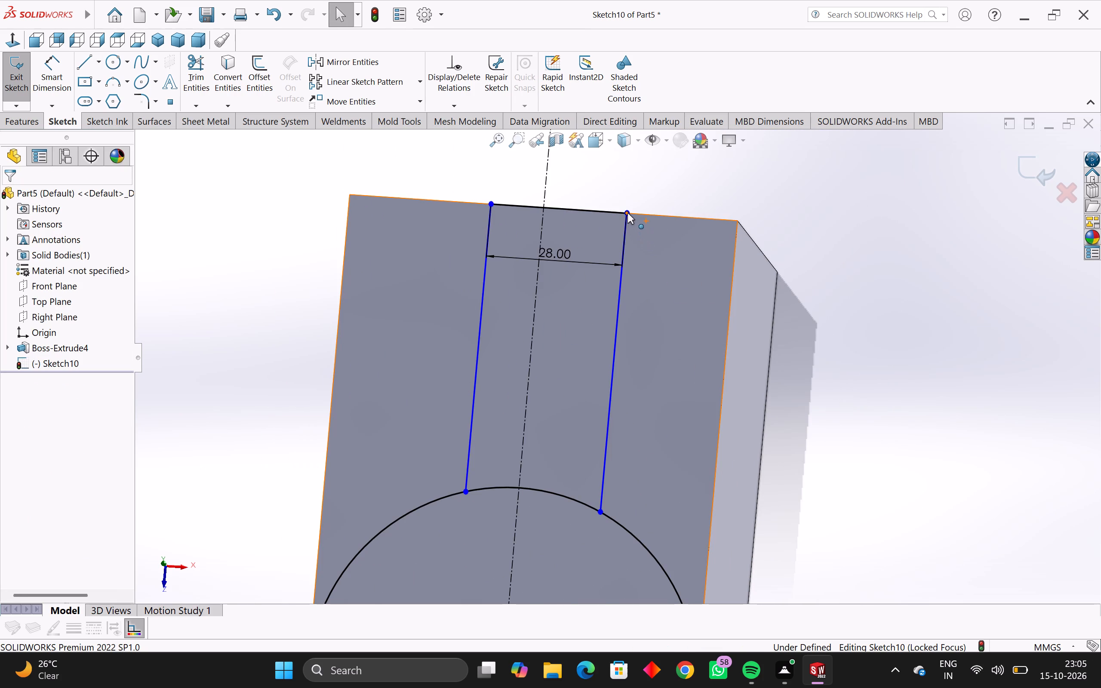
left_click(627, 213, "ctrl")
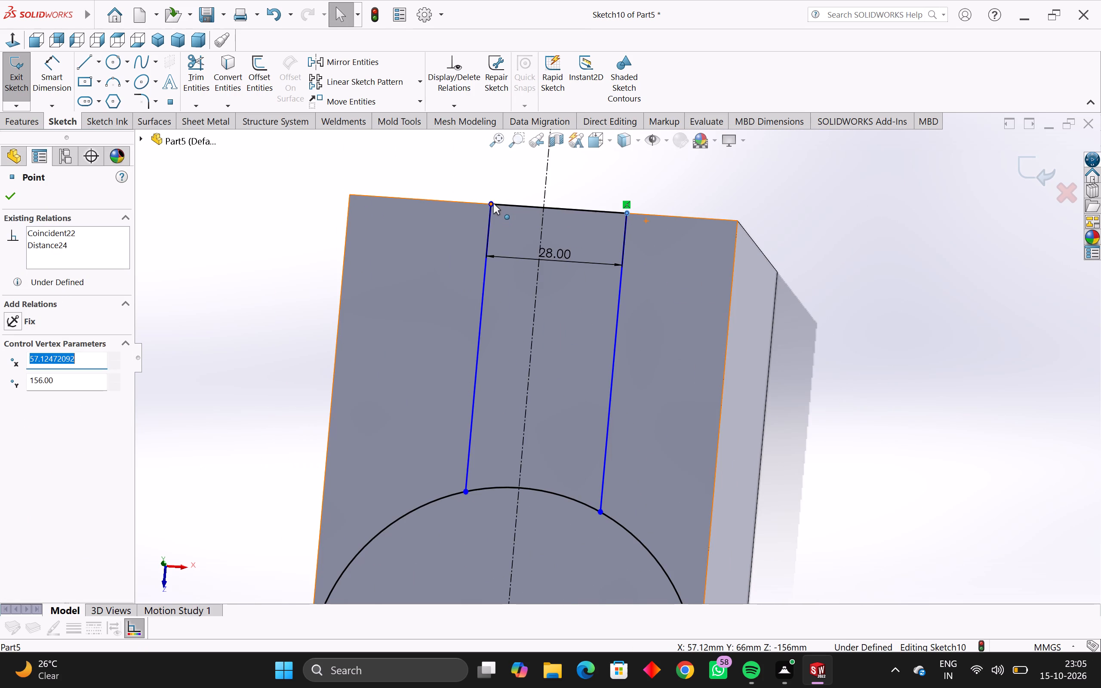
left_click(491, 203, "ctrl")
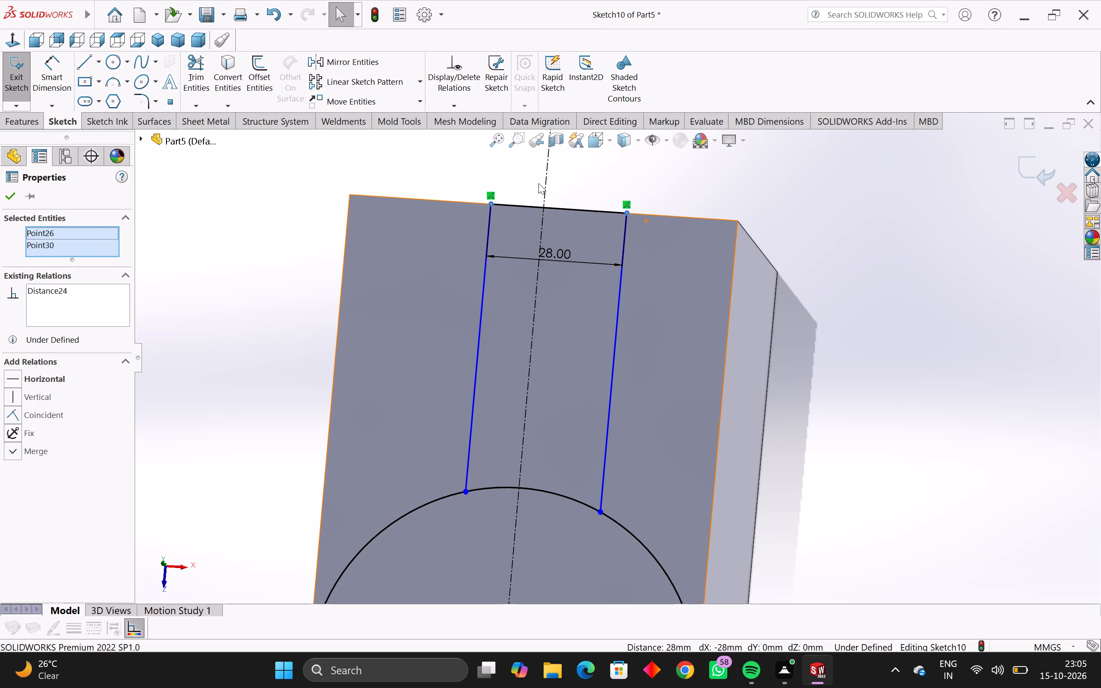
left_click(545, 185, "ctrl")
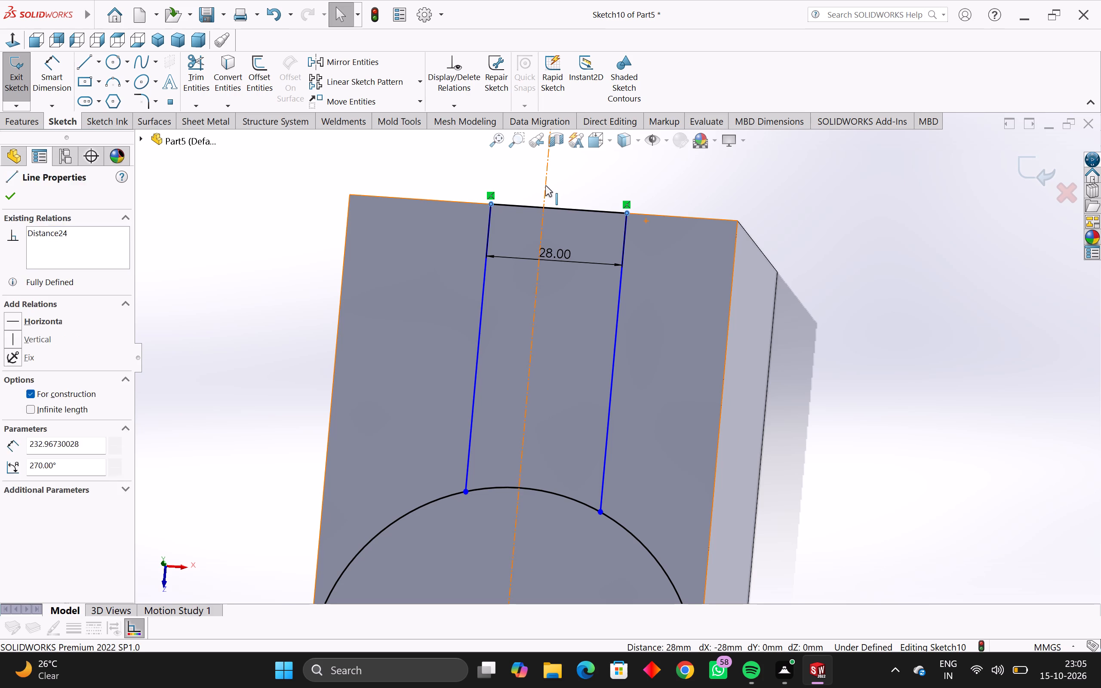
left_click(13, 390)
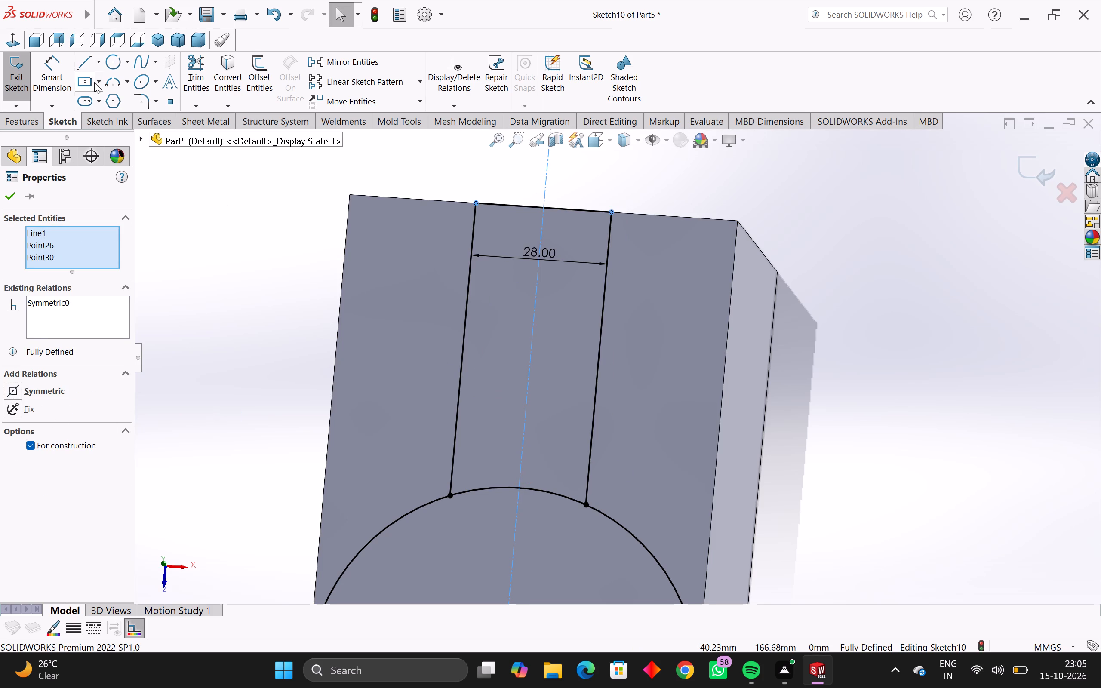
Trim away the part of the large arc lying between the two vertical neck lines.
left_click(195, 59)
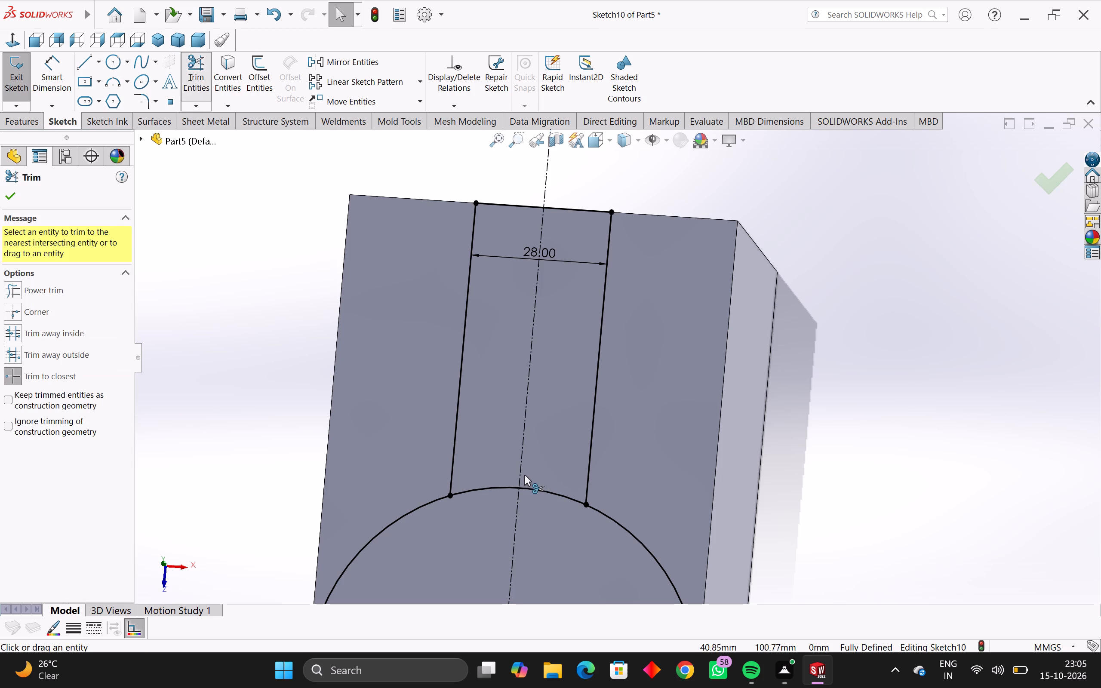
left_click(492, 487)
left_click(541, 492)
Examine the trimmed neck and slot profile on the block's top face from several angles.
scroll(541, 494, "down", 3)
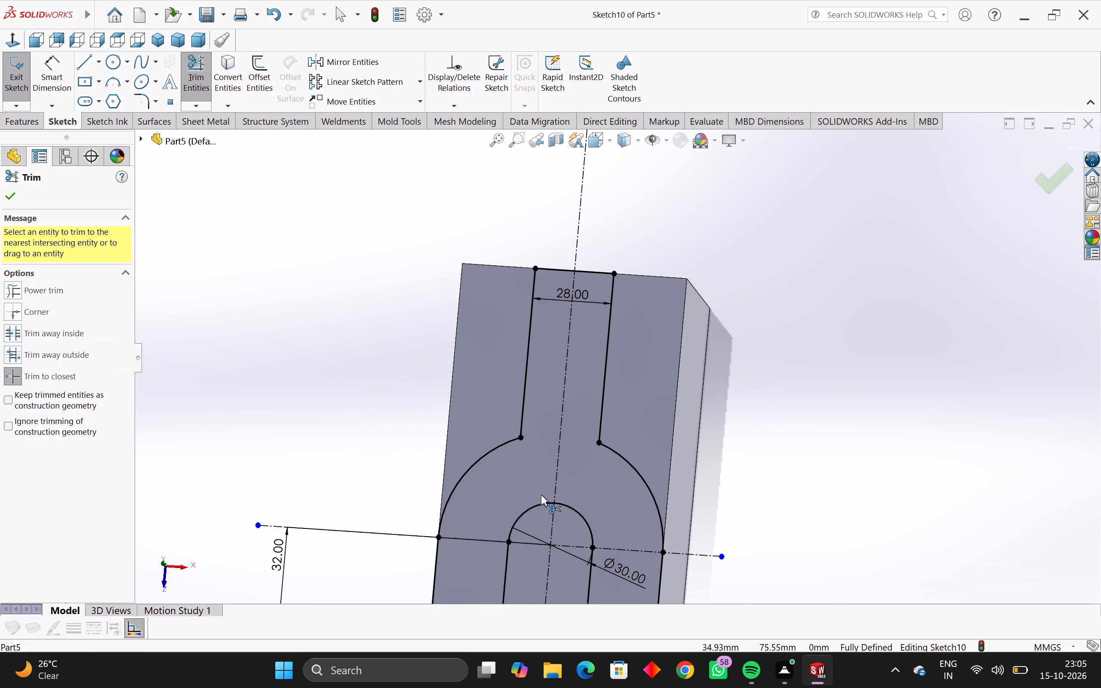
scroll(574, 537, "down", 2)
middle_click_drag(627, 461, 624, 485)
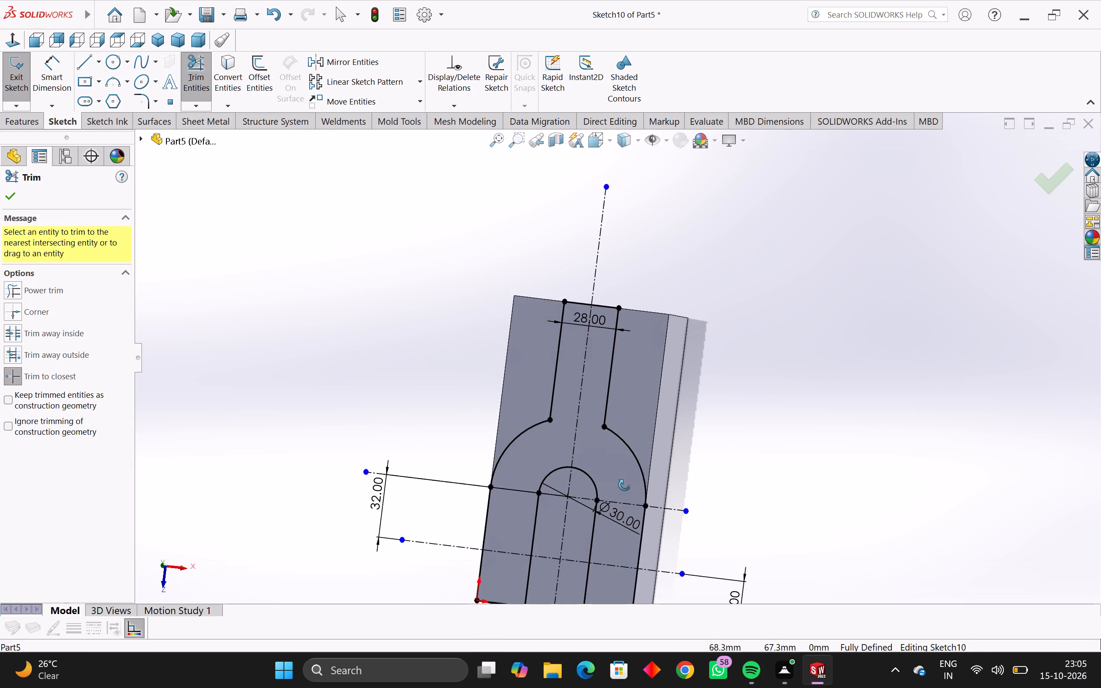
middle_click_drag(624, 485, 639, 462)
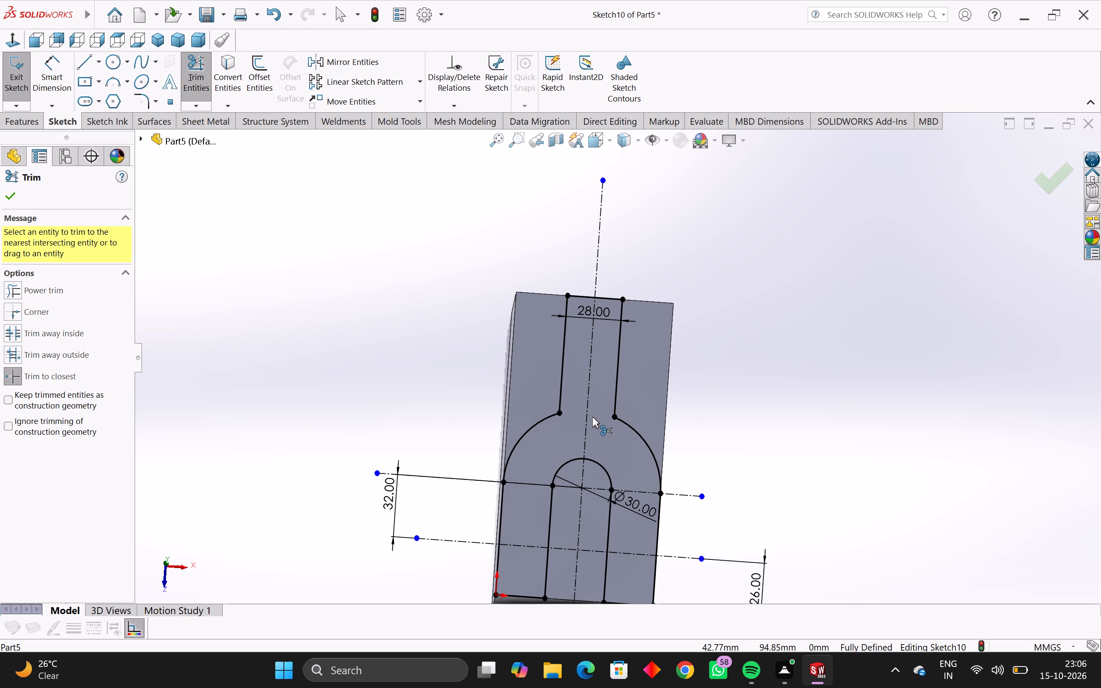
middle_click_drag(670, 450, 603, 438)
middle_click_drag(603, 438, 591, 432)
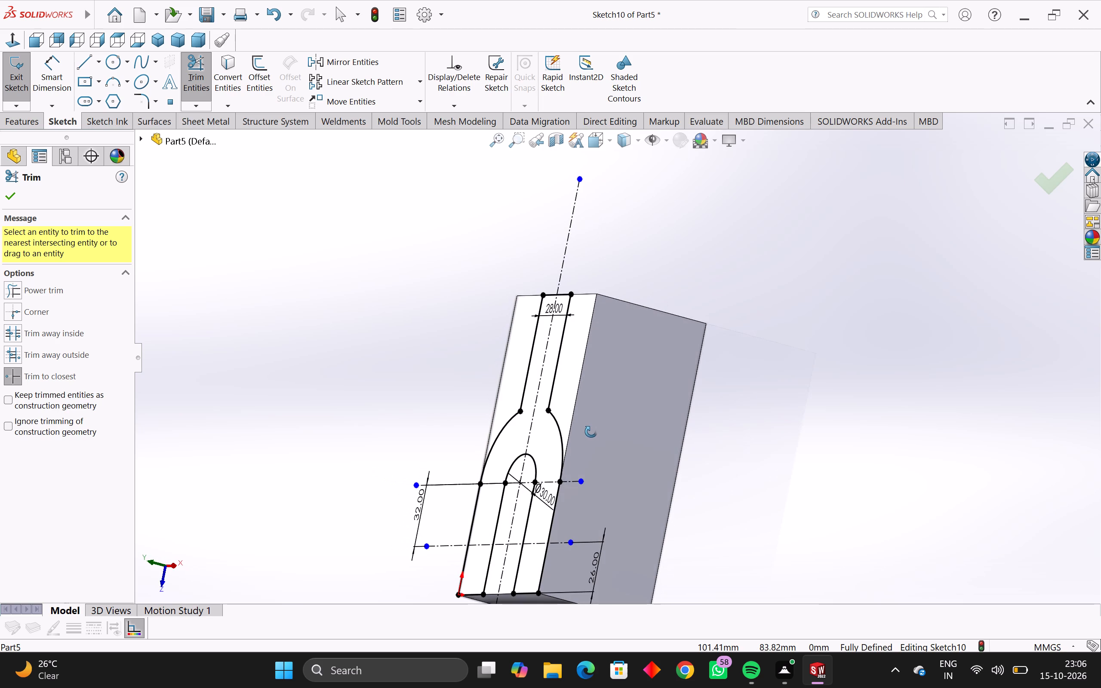
middle_click_drag(591, 432, 643, 462)
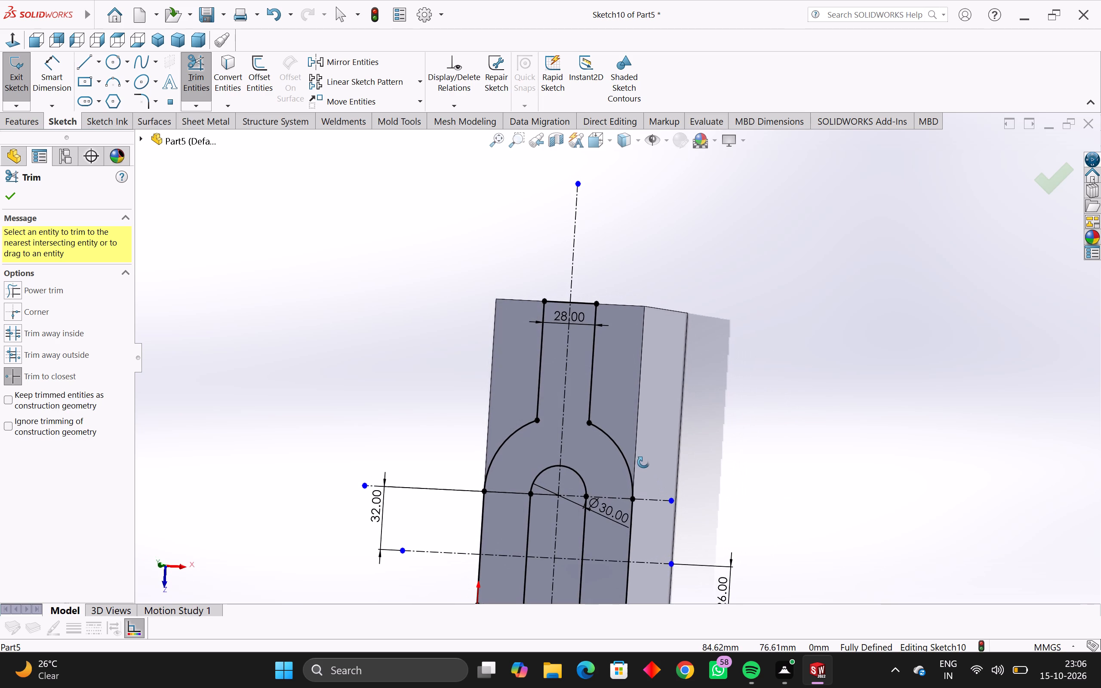
middle_click_drag(643, 462, 645, 458)
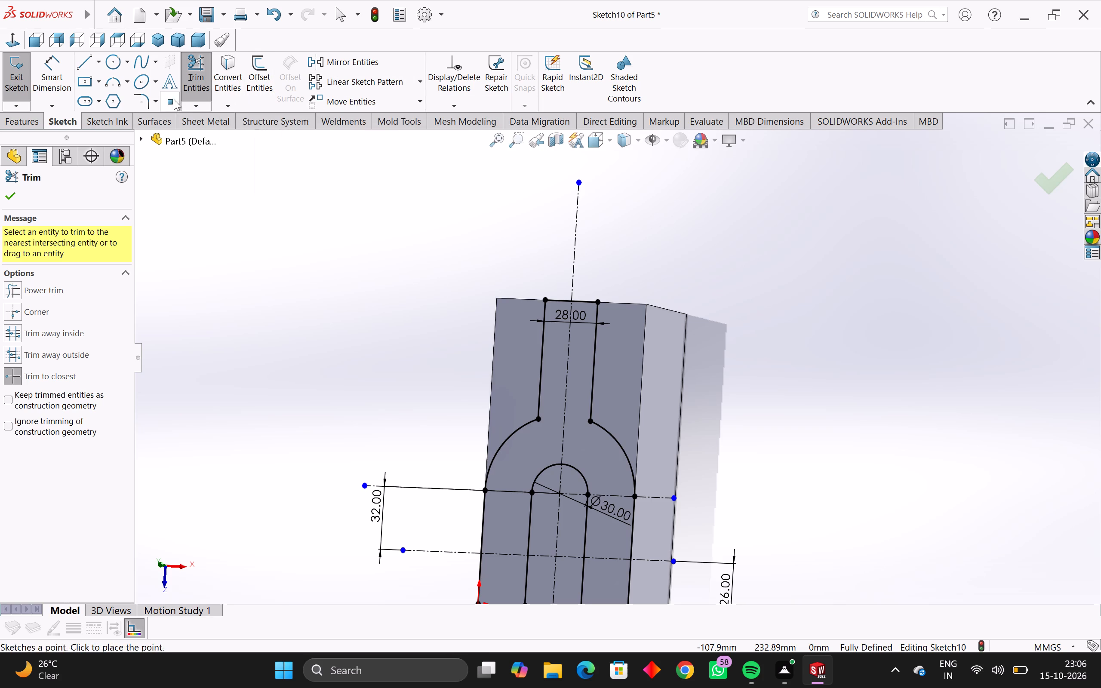
Fillet the two corners where the vertical neck lines meet the large arcs with a 12 mm radius.
left_click(147, 106)
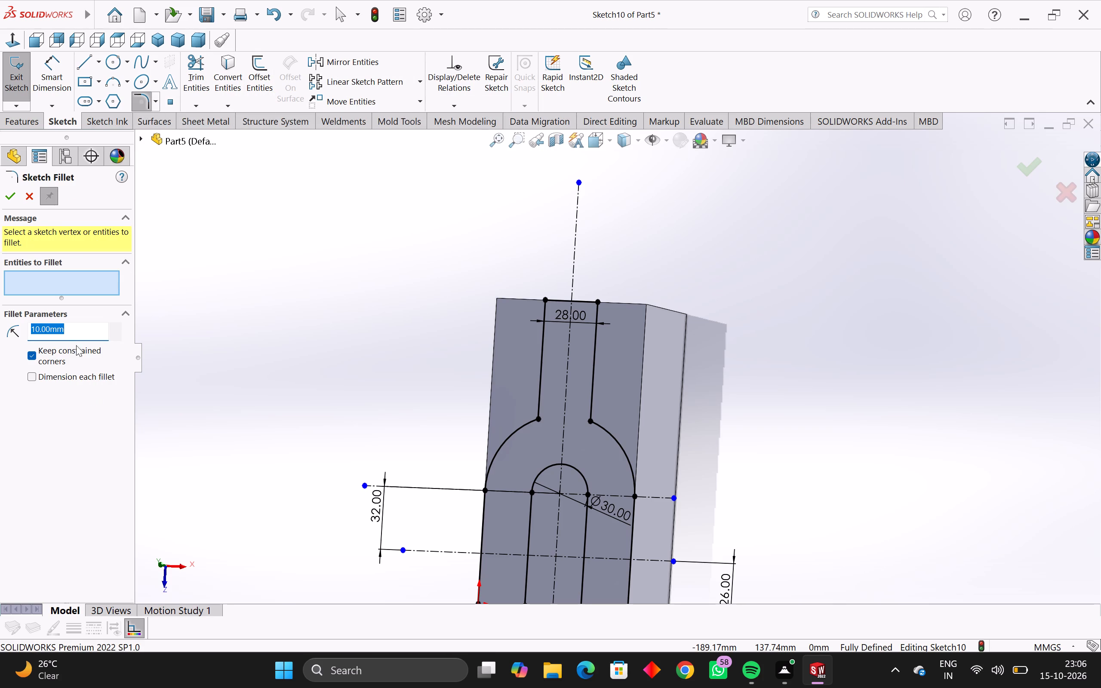
left_click_drag(66, 330, 0, 349)
type("12")
key("Return")
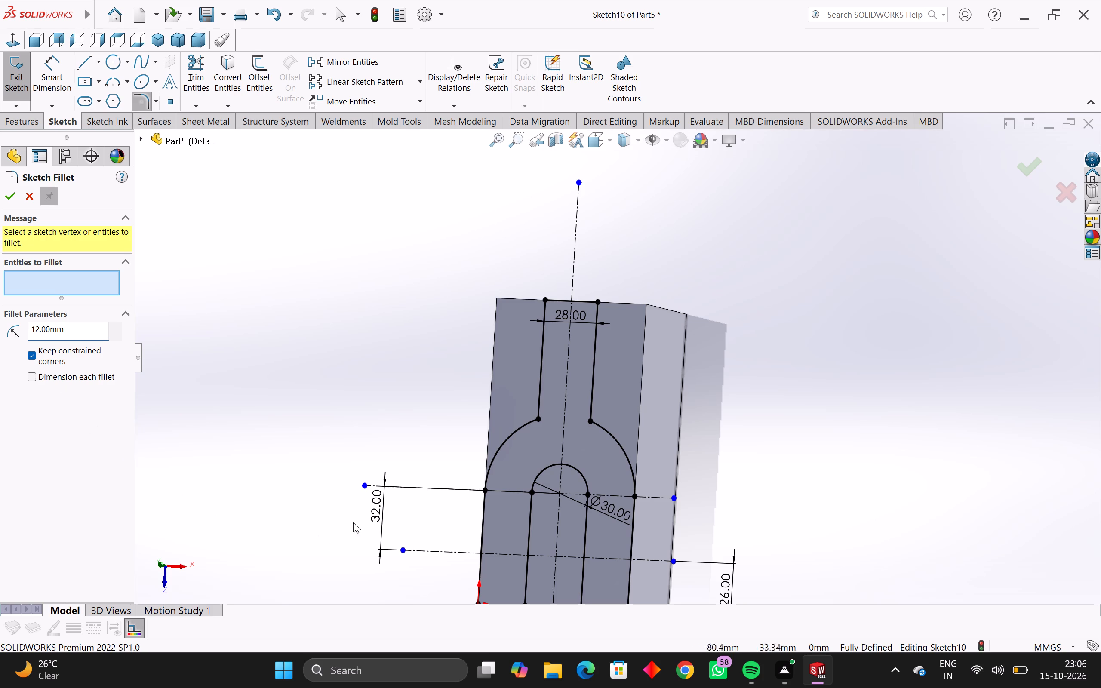
scroll(453, 432, "down", 2)
middle_click_drag(553, 433, 572, 444)
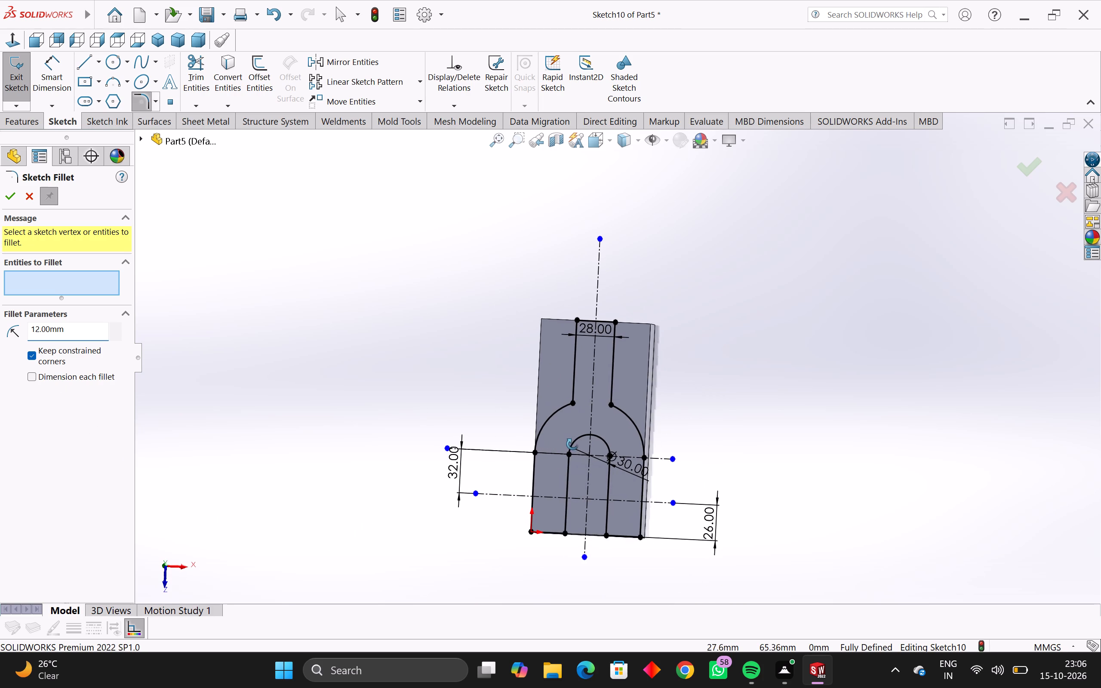
middle_click_drag(572, 444, 575, 452)
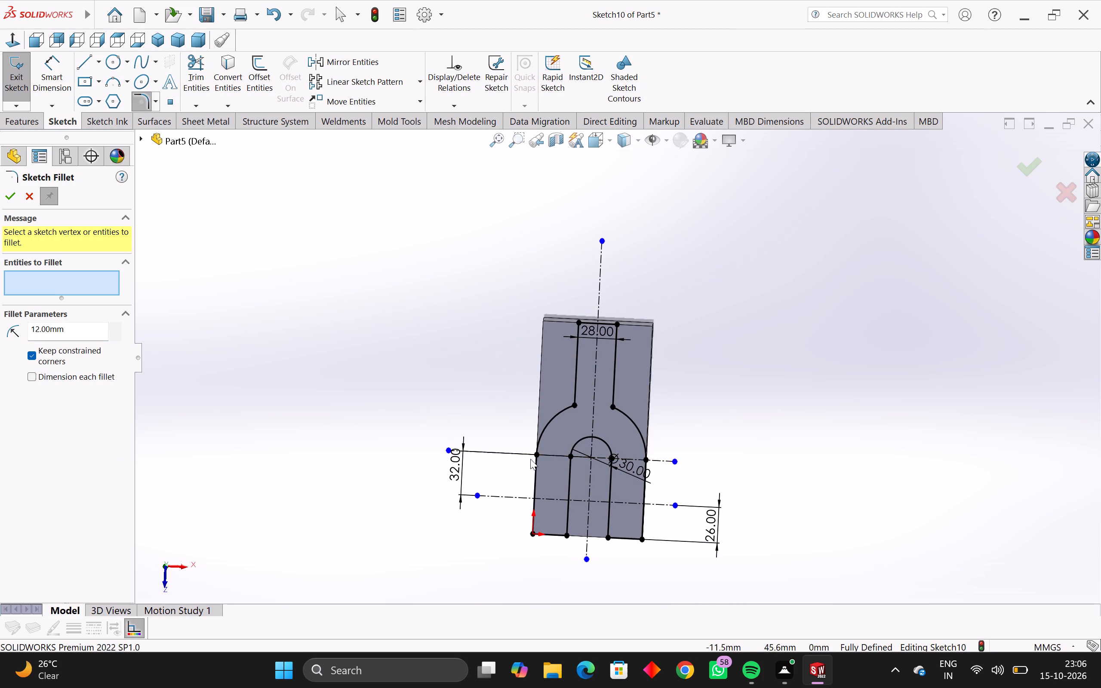
scroll(553, 422, "up", 3)
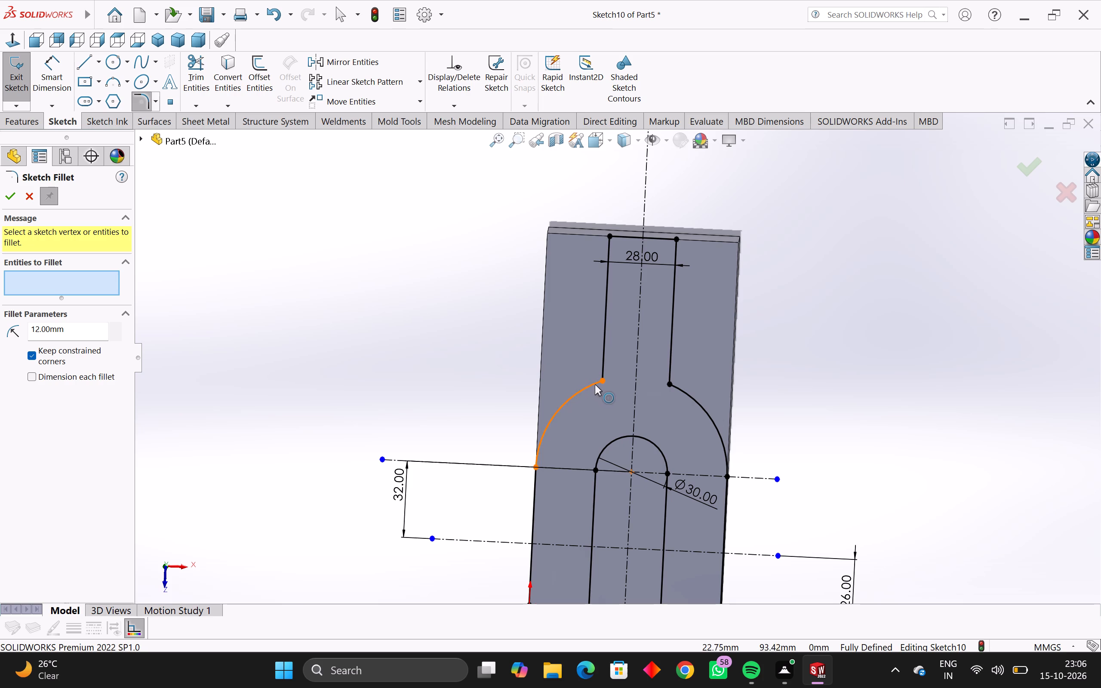
left_click(602, 378)
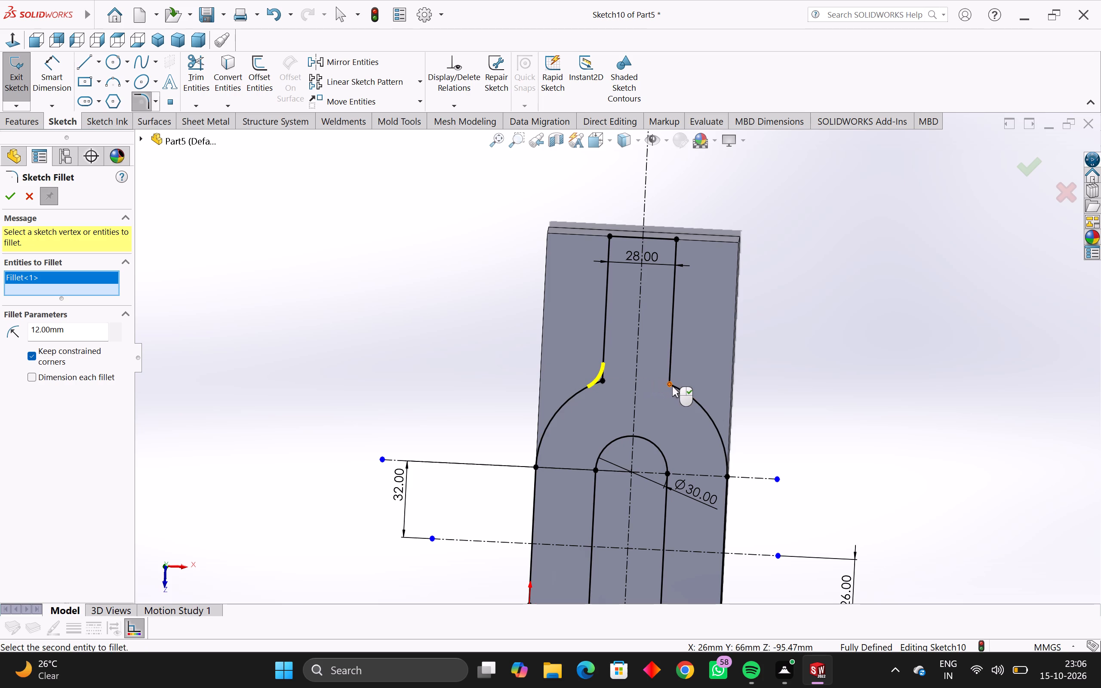
left_click(671, 382)
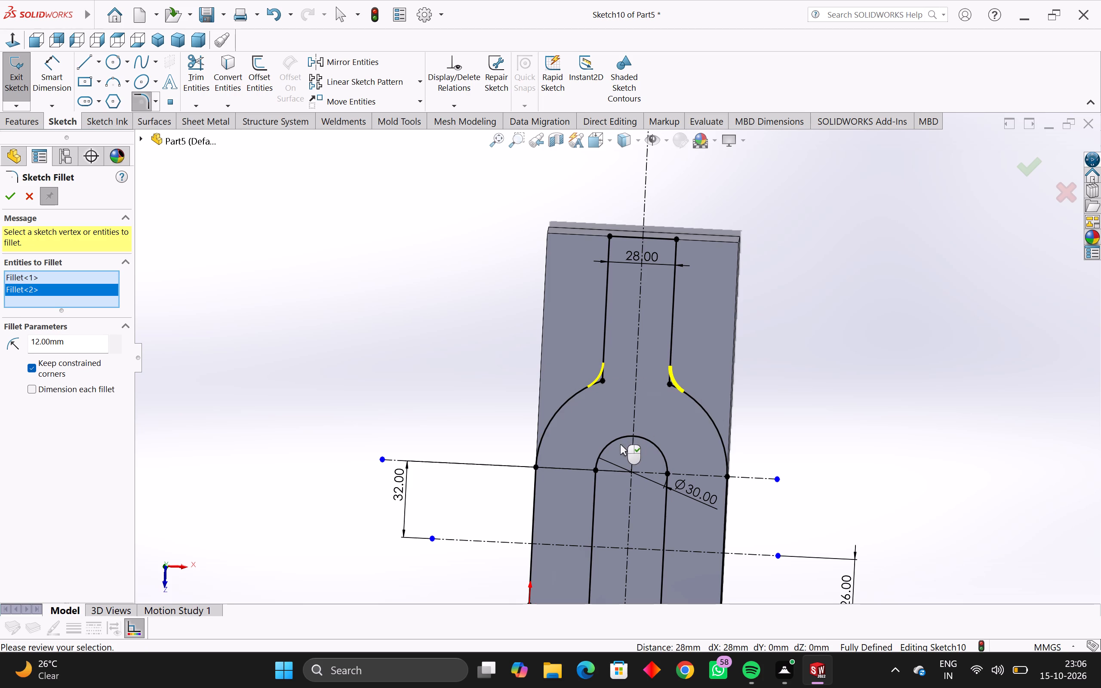
left_click(4, 196)
scroll(452, 381, "down", 1)
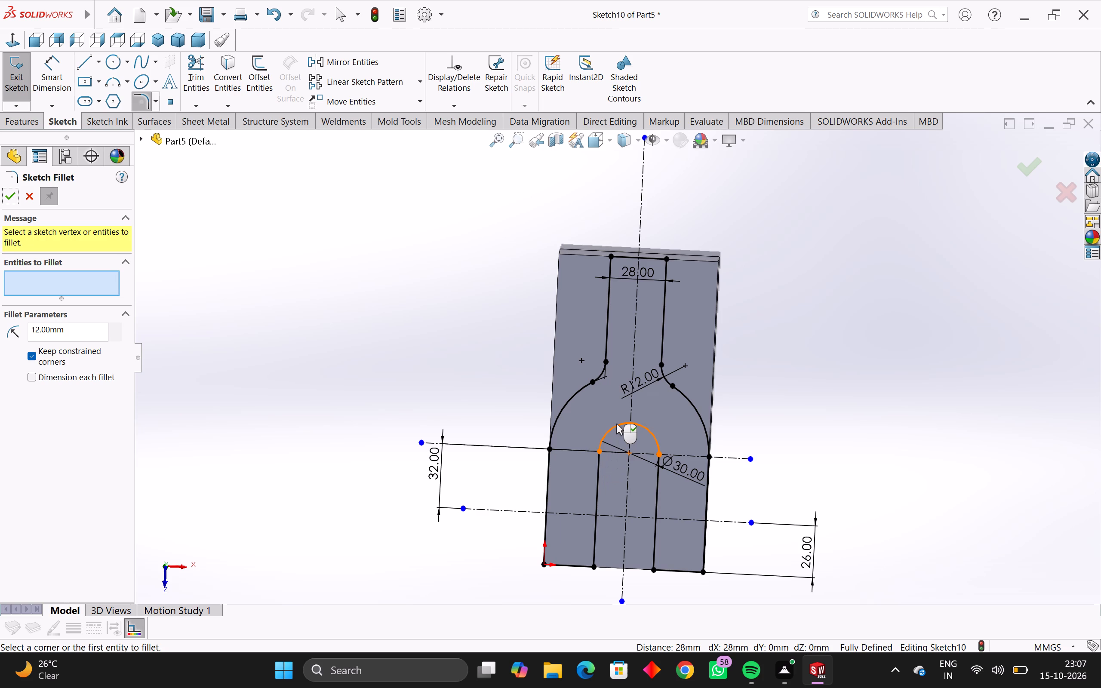
left_click(565, 329)
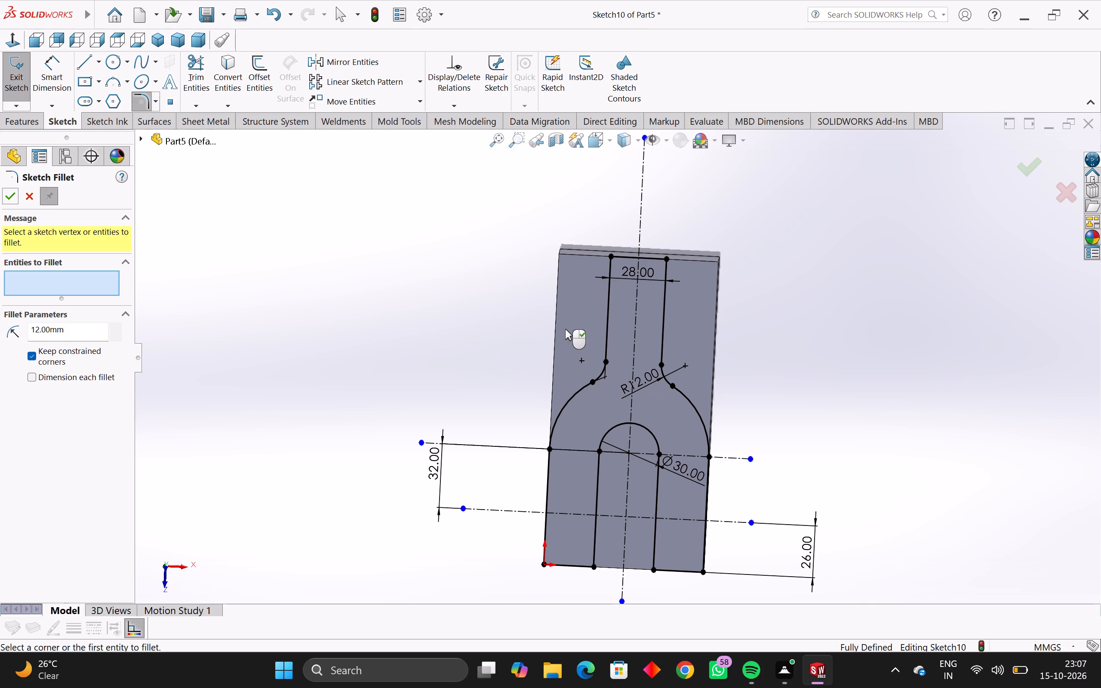
left_click(583, 330)
key("Escape")
key("Escape")
Convert the block's top face outline into sketch entities.
left_click(586, 313)
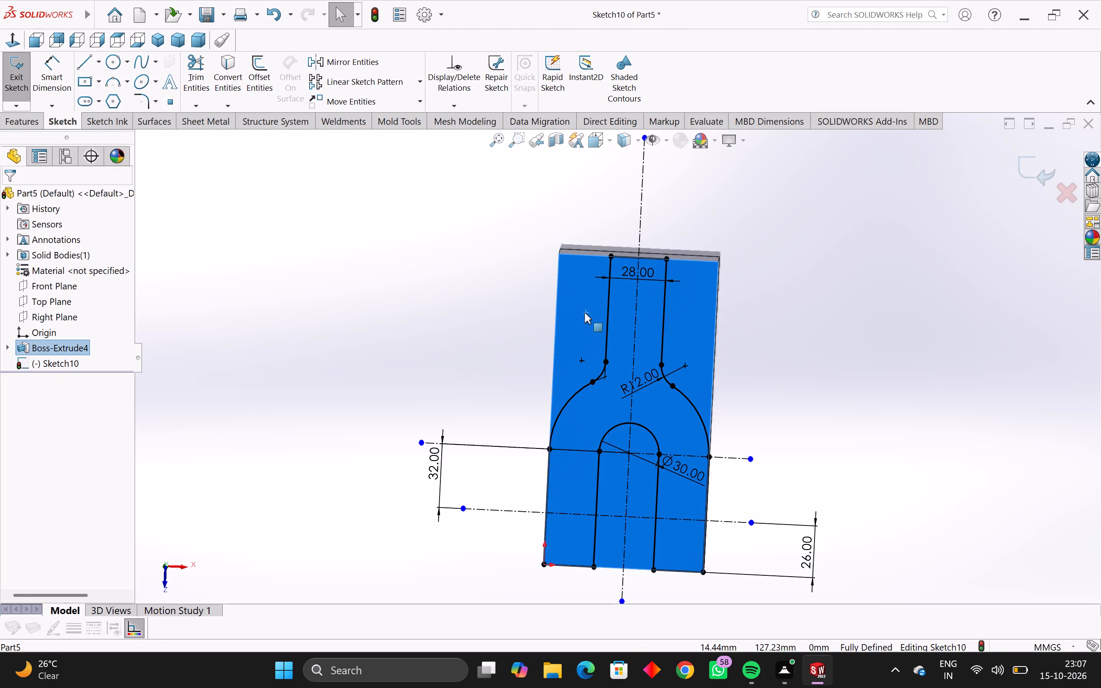
left_click(225, 65)
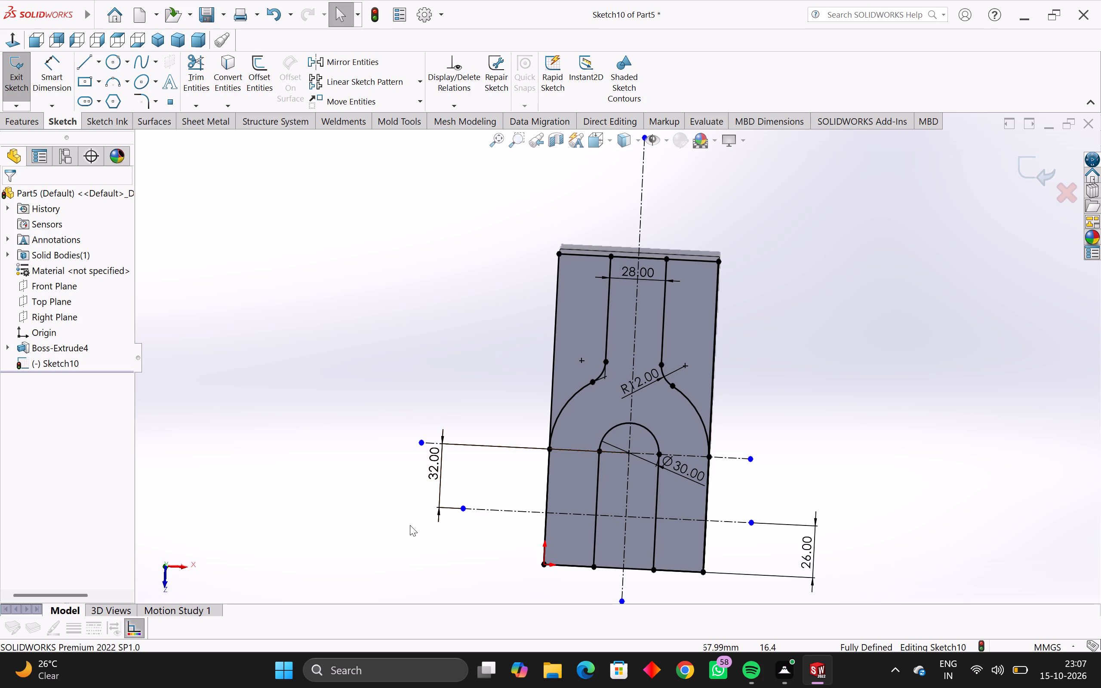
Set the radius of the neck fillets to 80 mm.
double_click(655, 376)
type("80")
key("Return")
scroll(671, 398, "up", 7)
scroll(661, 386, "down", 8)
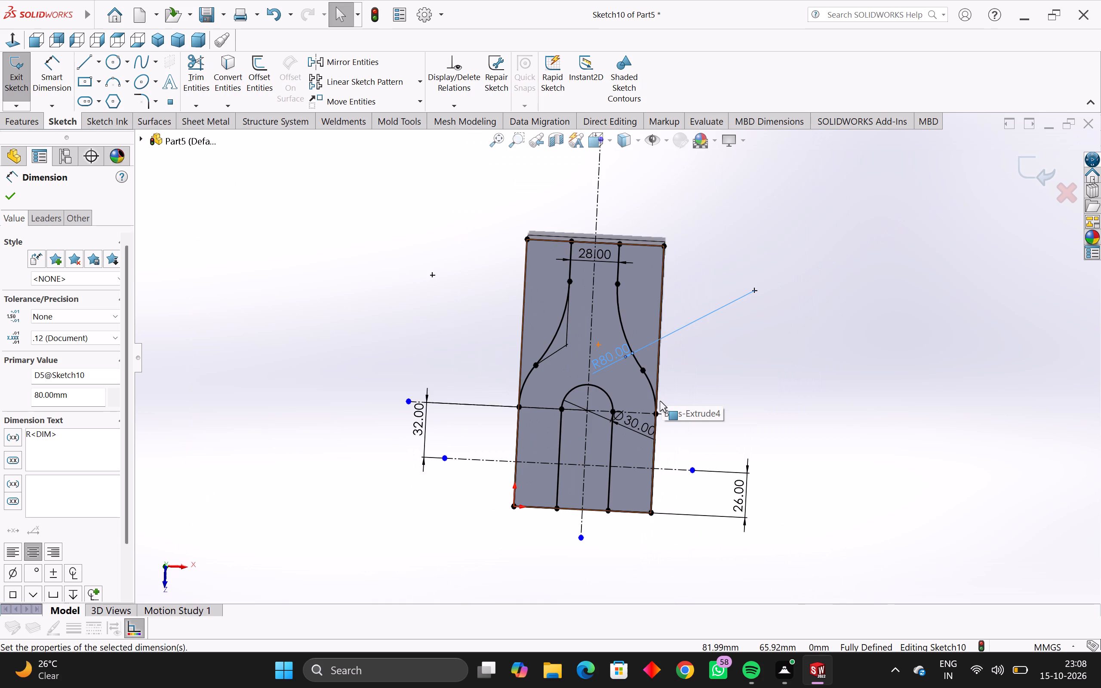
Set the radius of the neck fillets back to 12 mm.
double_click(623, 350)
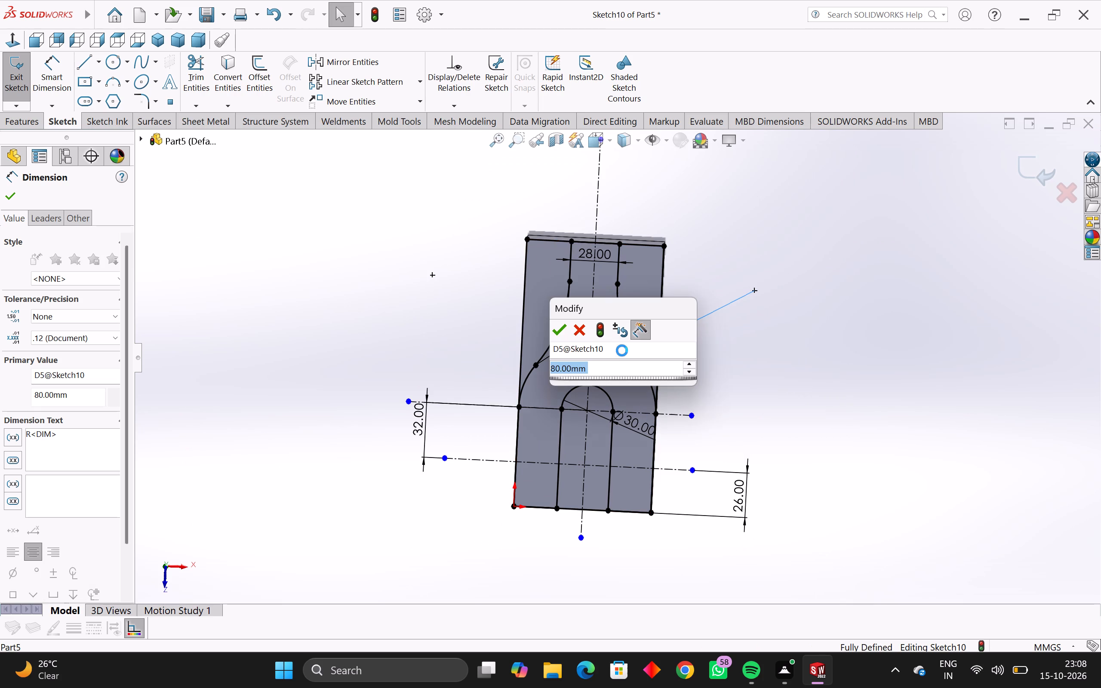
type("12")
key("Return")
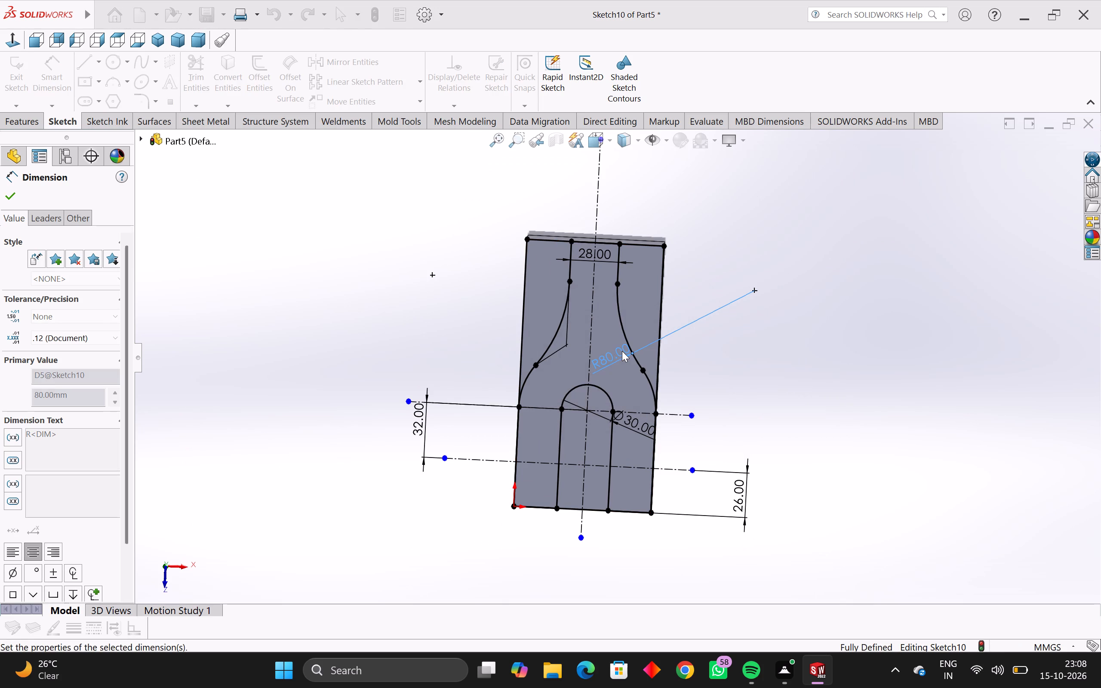
Check the overall length from the profile's slotted-end edge to the 28 mm neck line, without keeping a dimension.
scroll(637, 375, "up", 3)
middle_click_drag(638, 372, 590, 338)
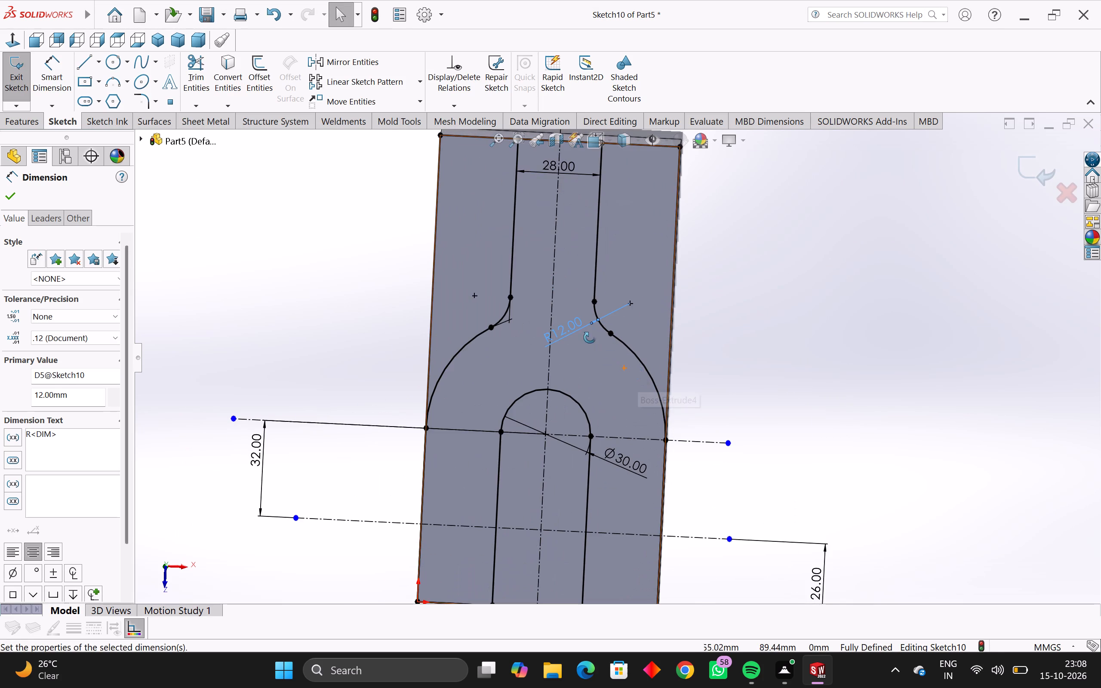
middle_click_drag(590, 338, 622, 323)
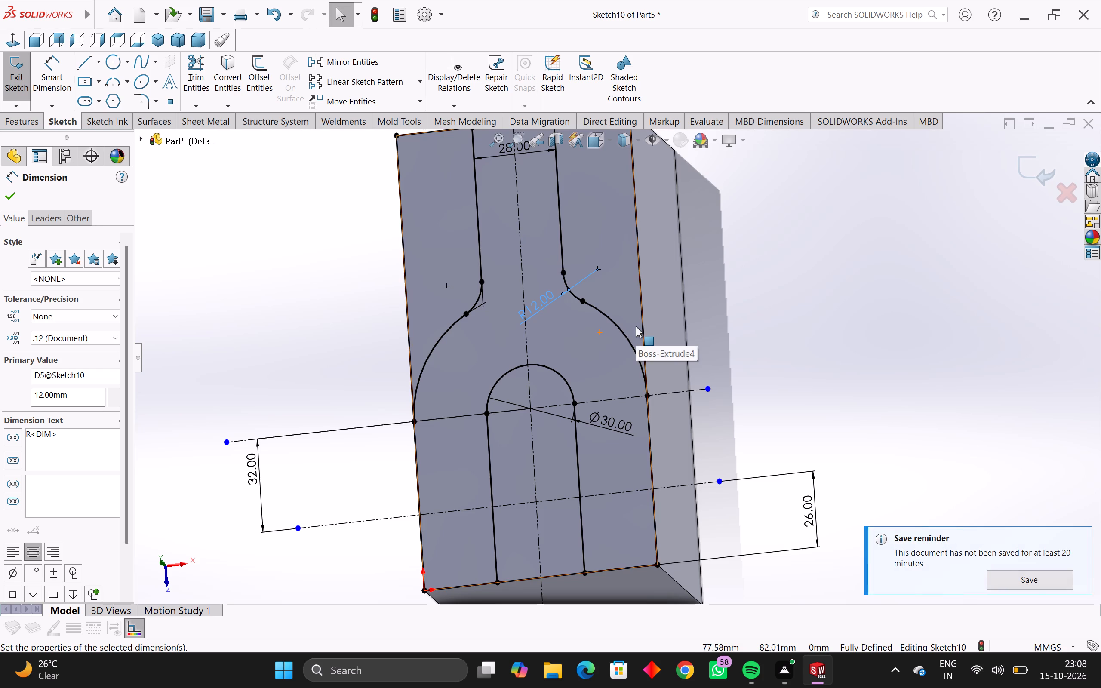
scroll(574, 477, "down", 3)
scroll(478, 335, "down", 1)
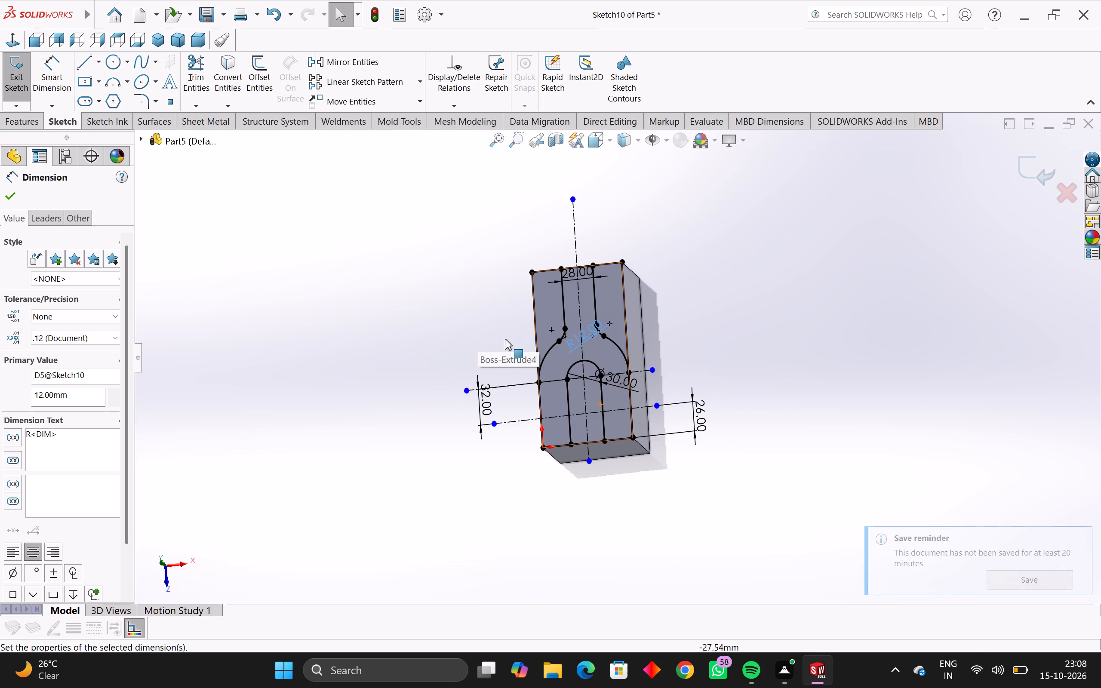
scroll(505, 339, "up", 3)
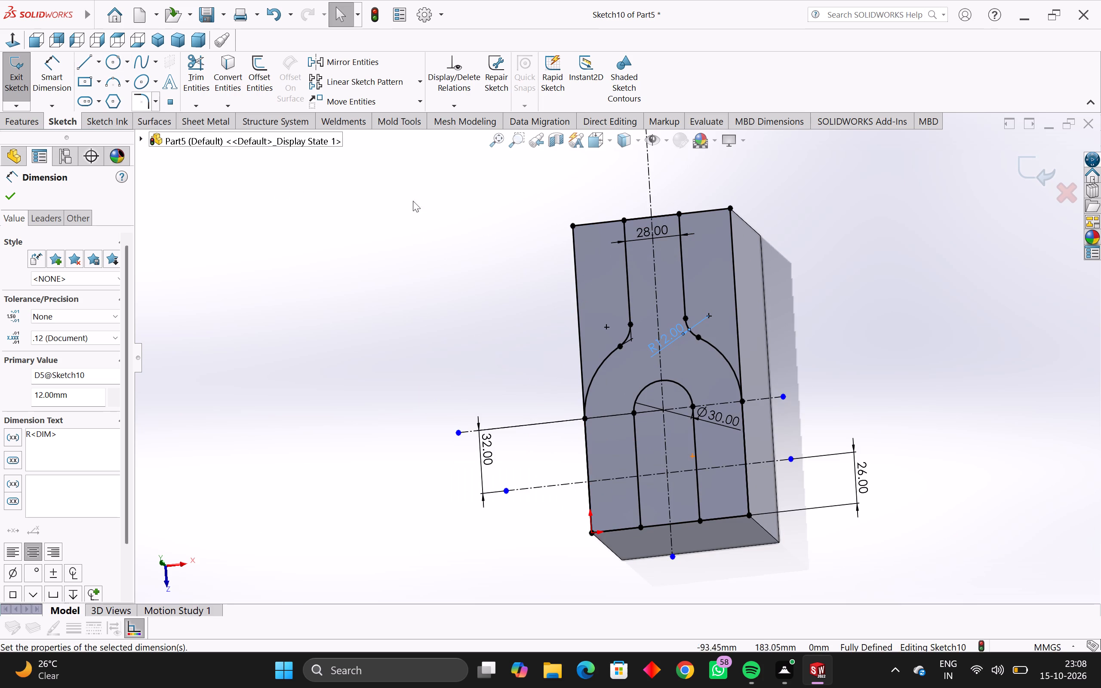
left_click(42, 65)
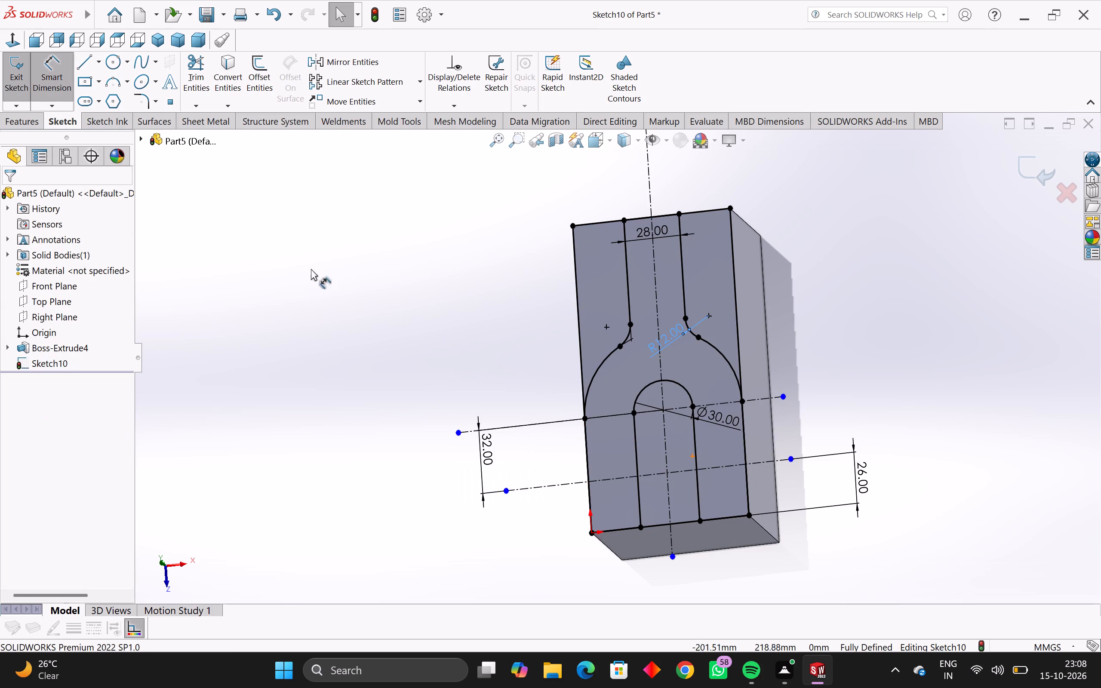
left_click(671, 522)
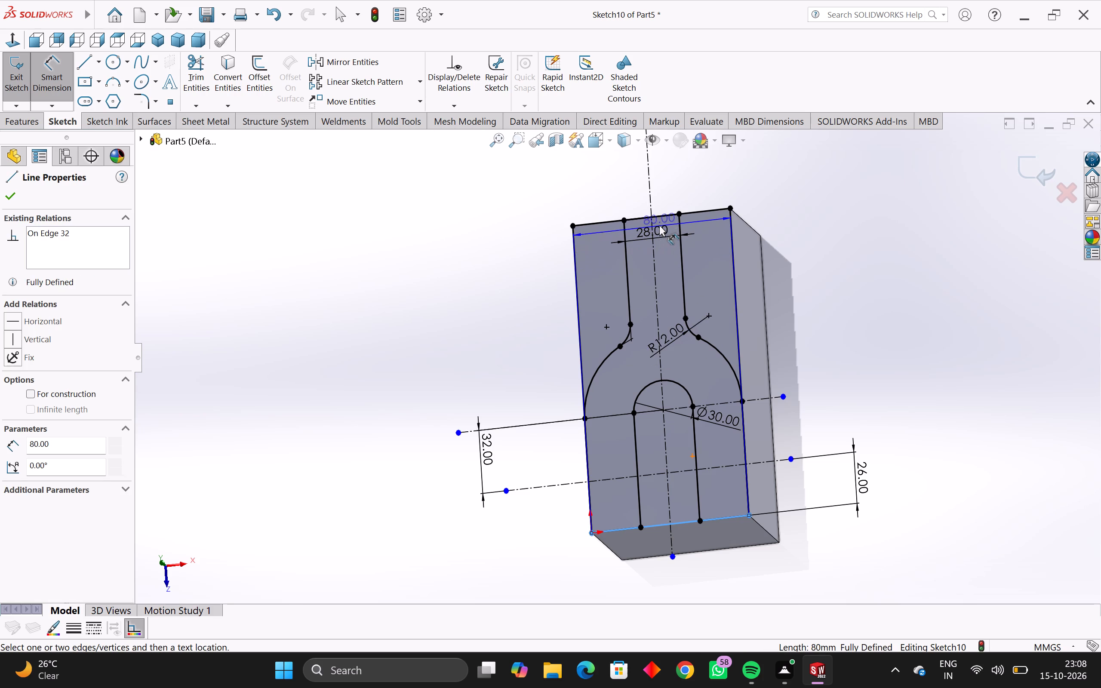
left_click(649, 217)
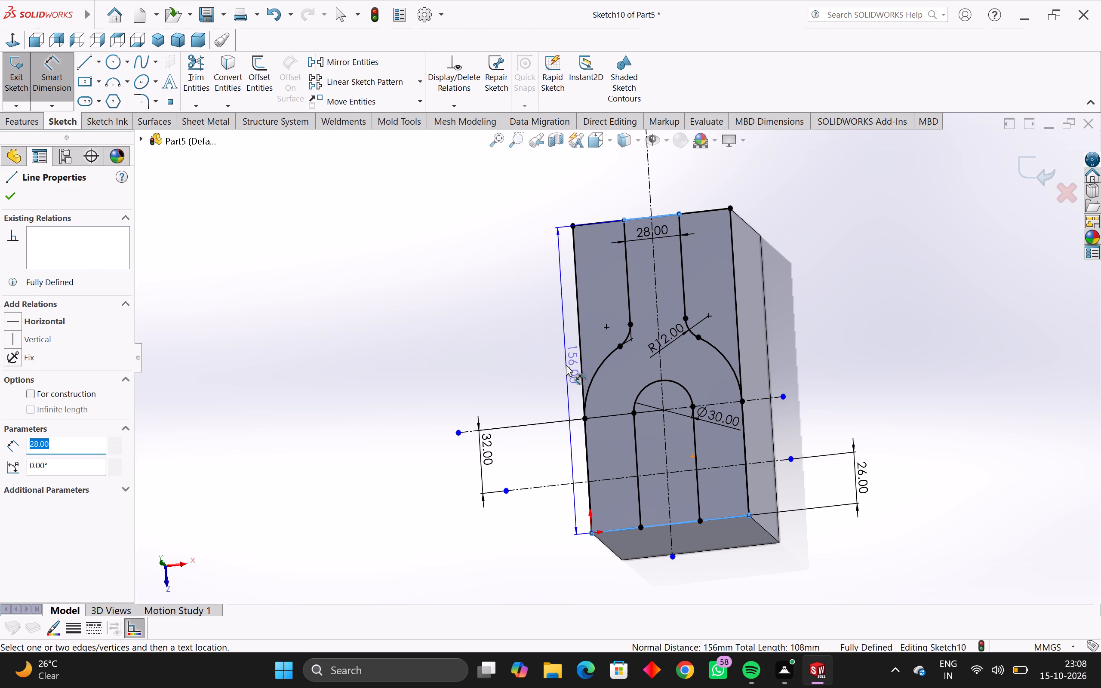
key("Escape")
key("Escape")
Extrude-cut the two regions beside the neck and the 30 mm slot region Through All the block.
scroll(688, 479, "up", 2)
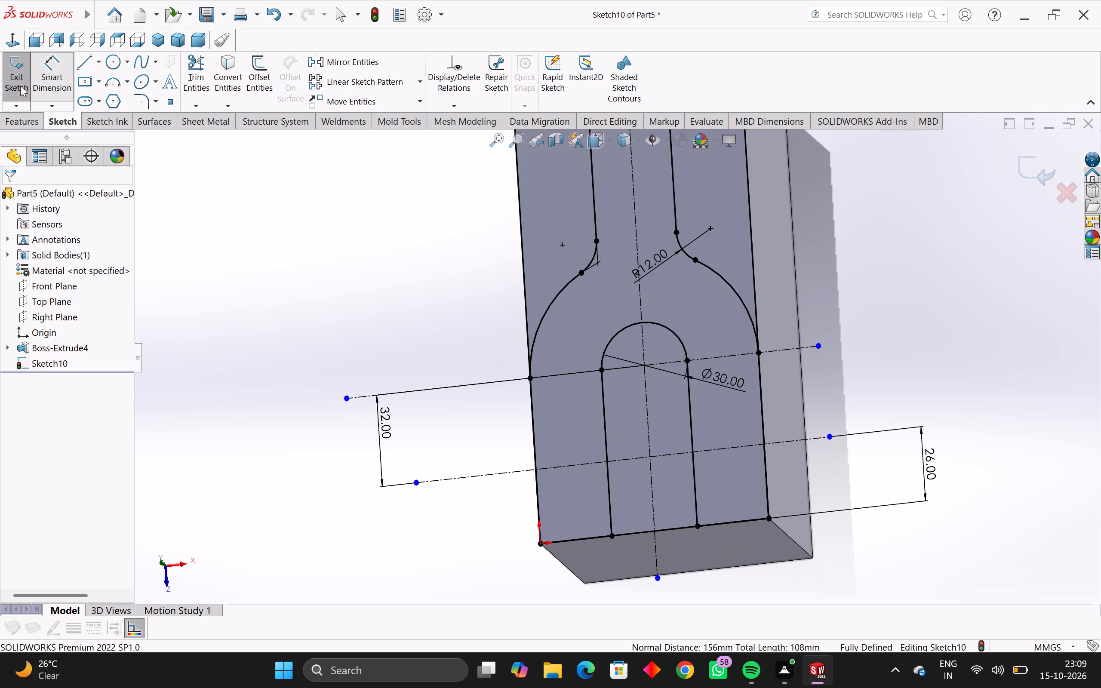
left_click(19, 123)
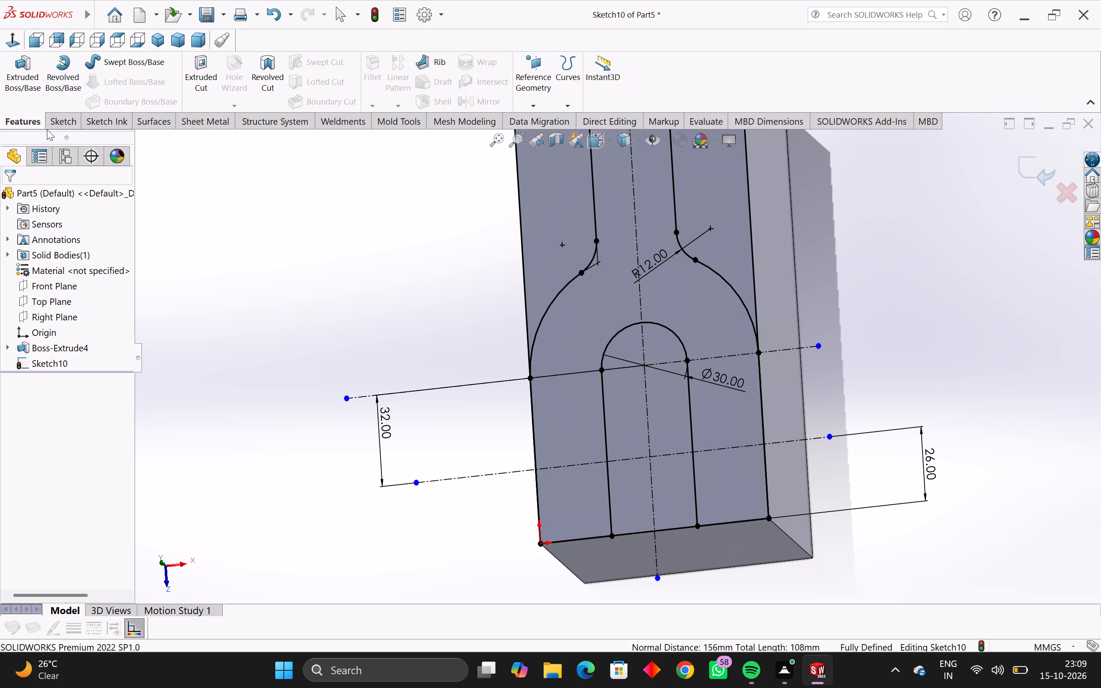
left_click(200, 60)
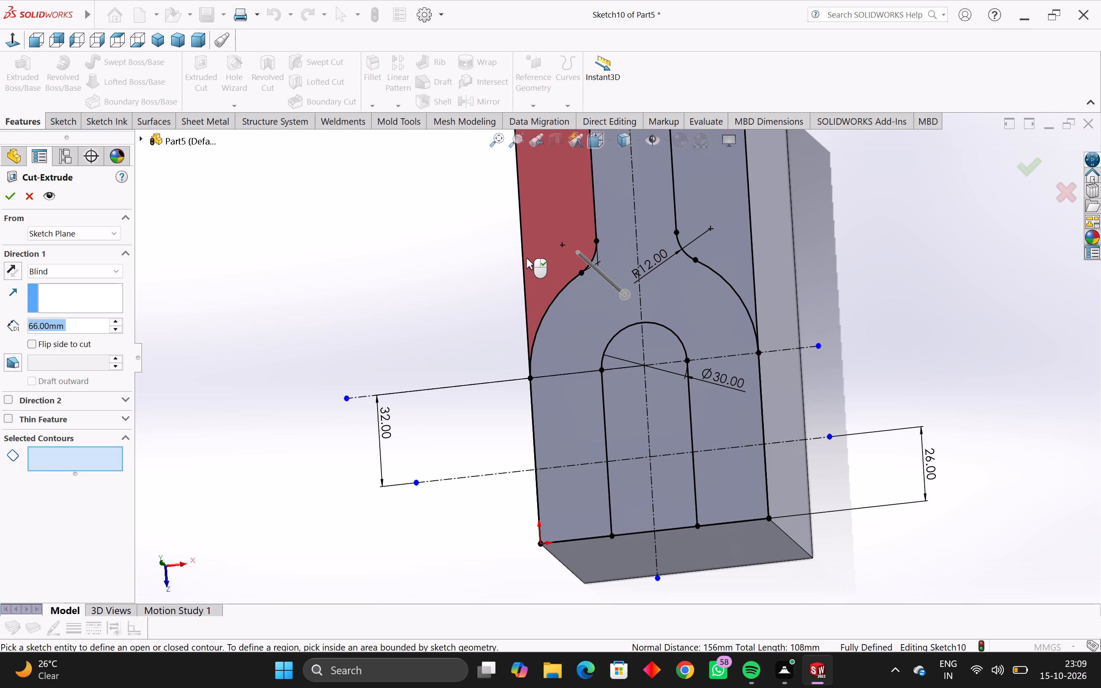
left_click(526, 258)
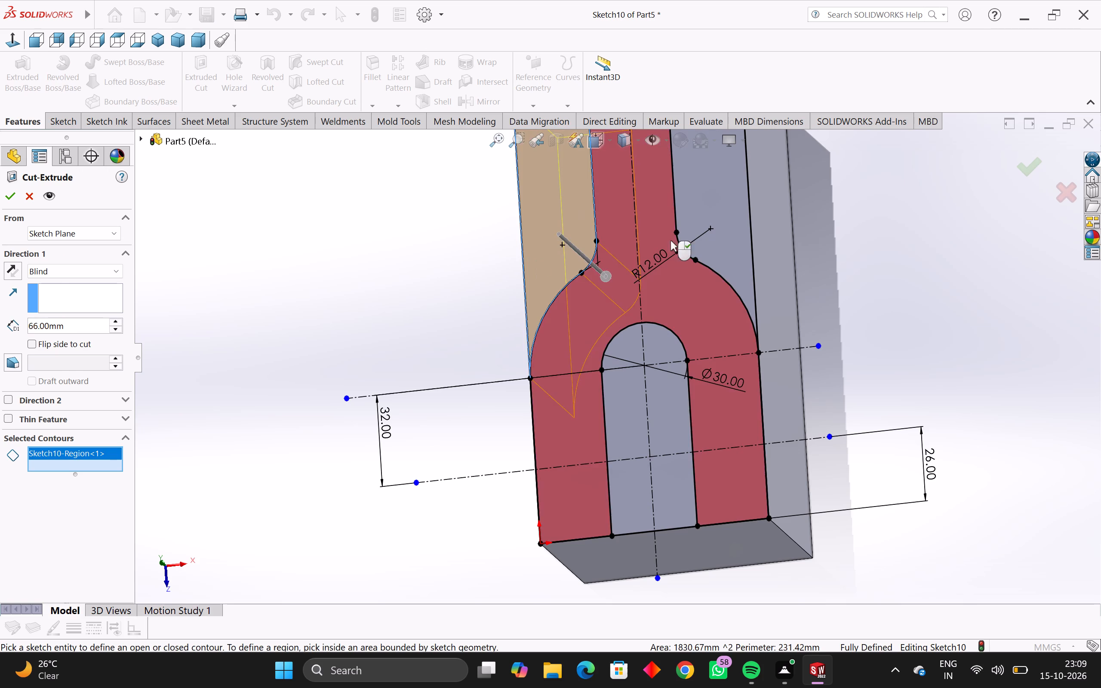
left_click(698, 194)
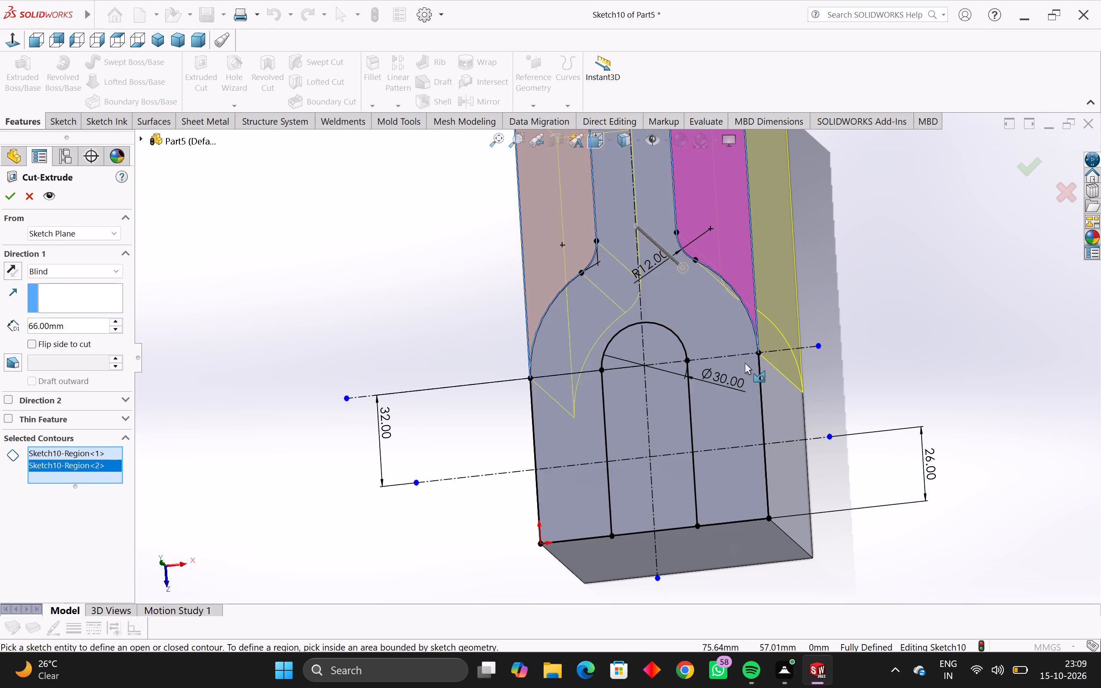
left_click(658, 387)
scroll(649, 364, "down", 2)
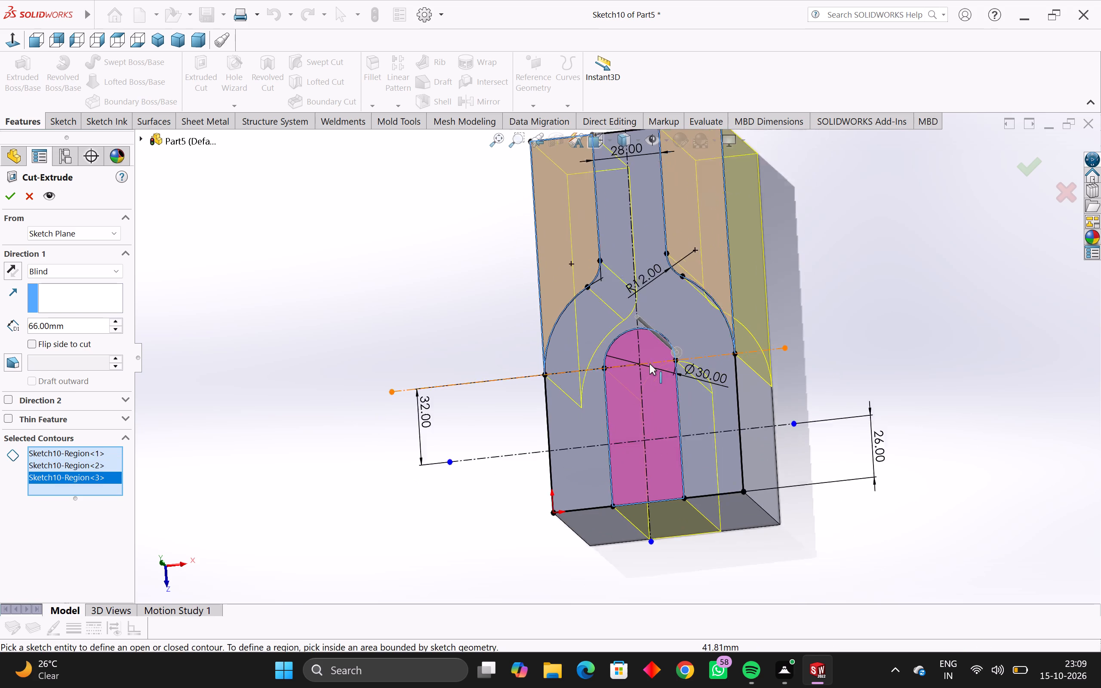
scroll(649, 363, "down", 1)
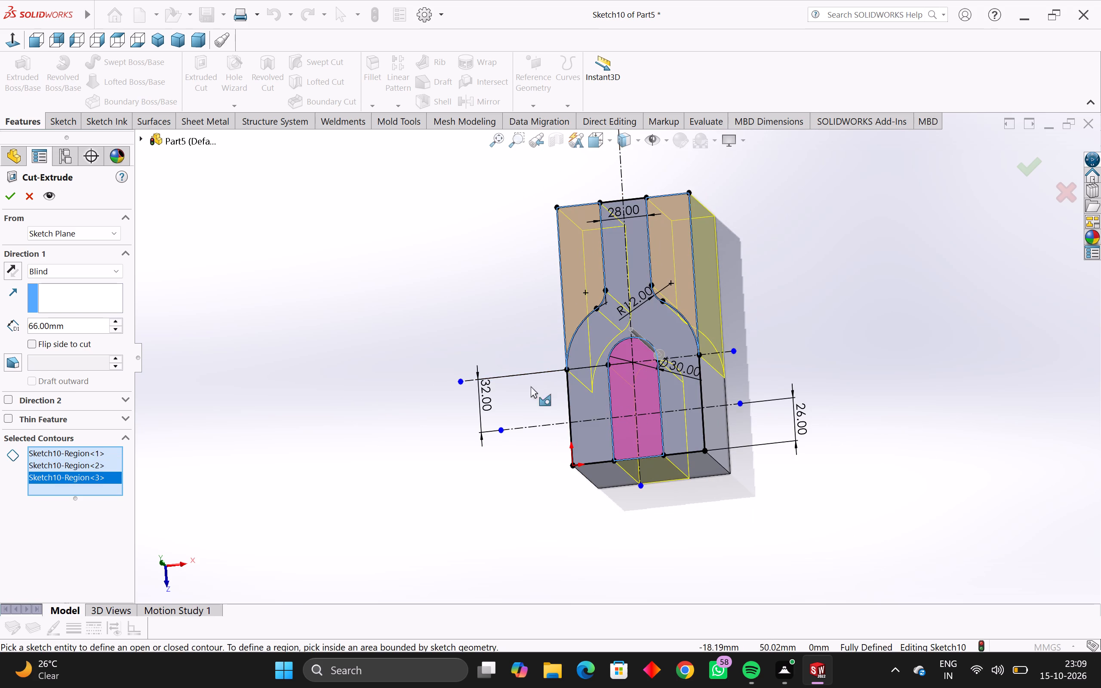
left_click(95, 270)
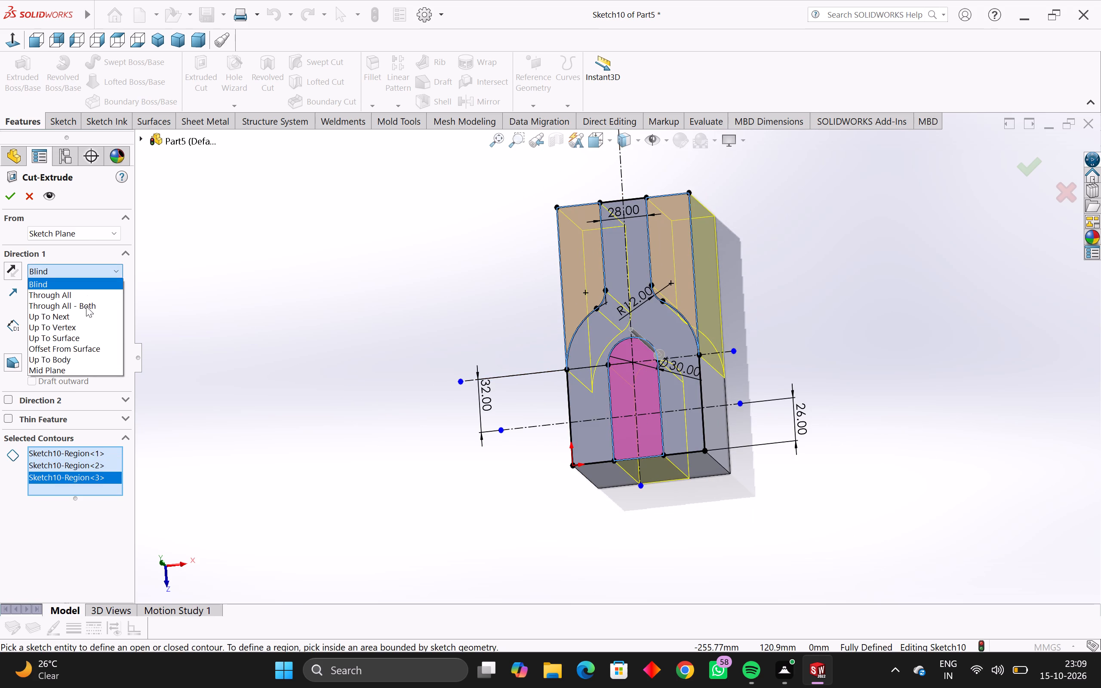
left_click(75, 297)
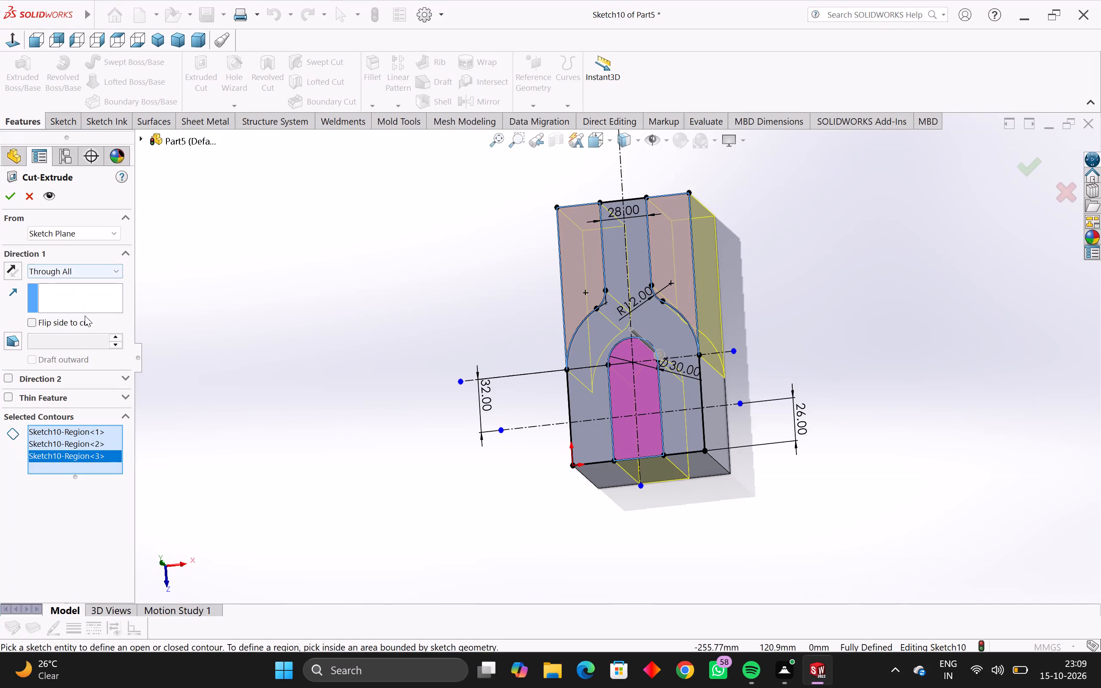
left_click(3, 199)
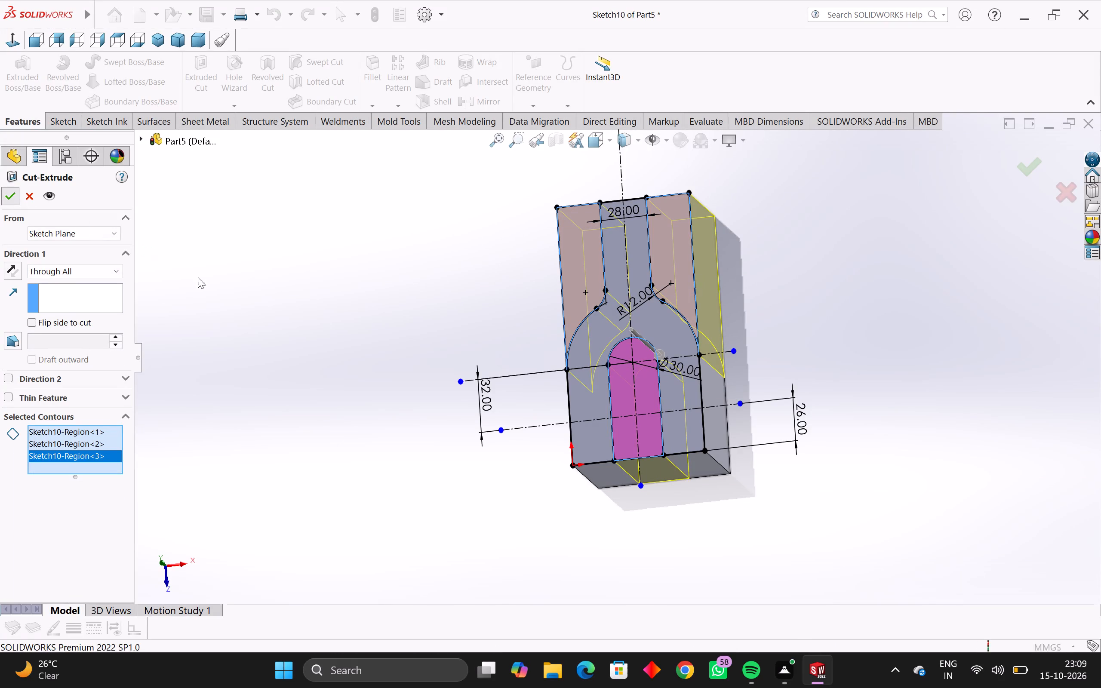
middle_click_drag(261, 284, 164, 208)
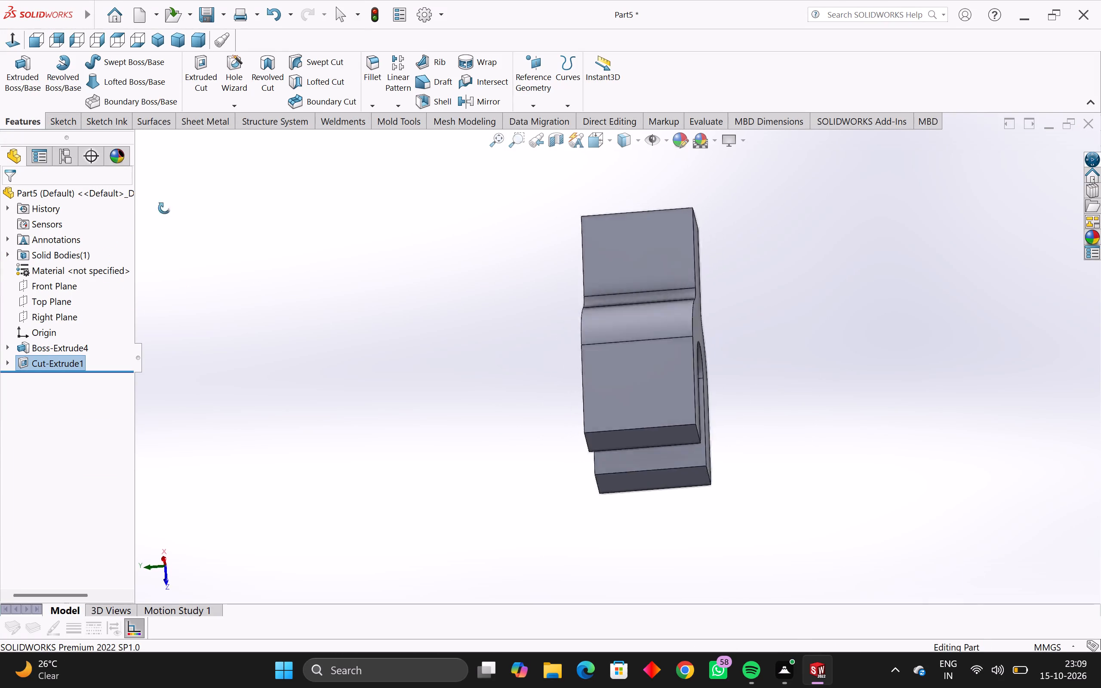
Examine the cut fork from several angles, checking its slot, rounded shoulders, neck fillets and flat neck faces.
middle_click_drag(164, 208, 258, 534)
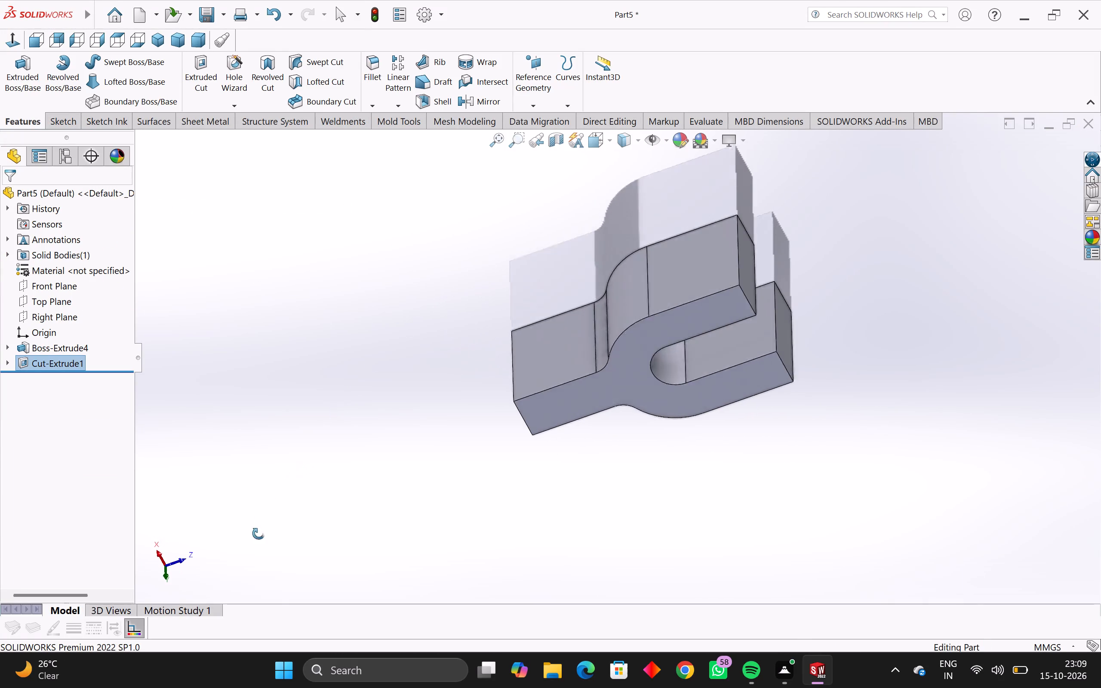
middle_click_drag(258, 534, 276, 607)
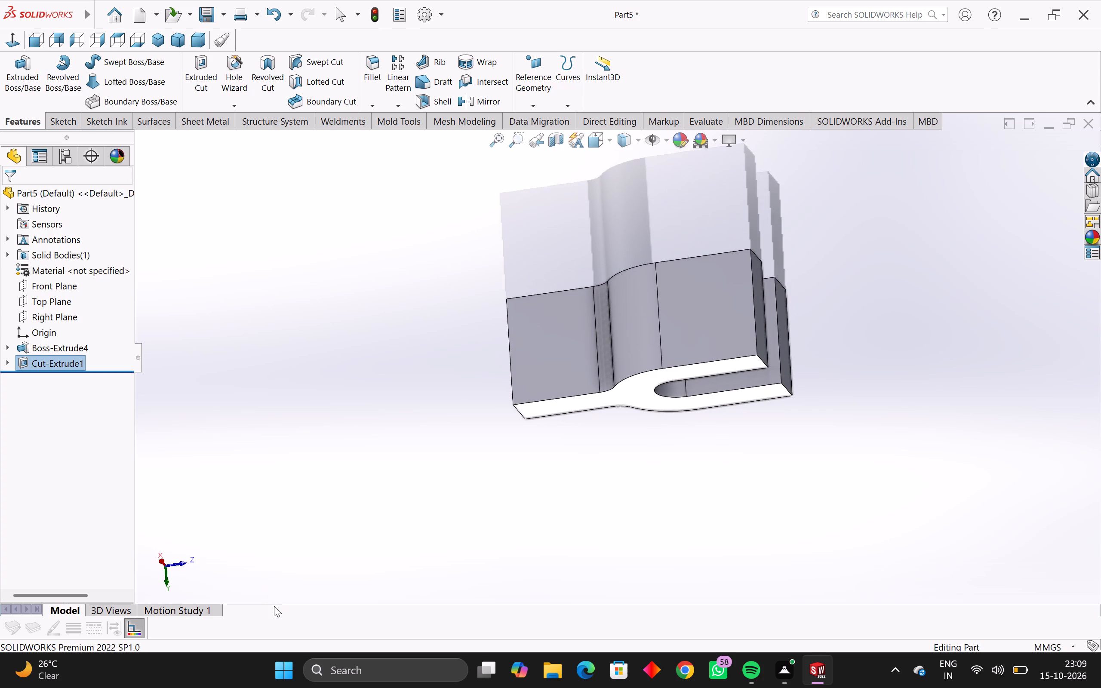
middle_click_drag(545, 377, 536, 230)
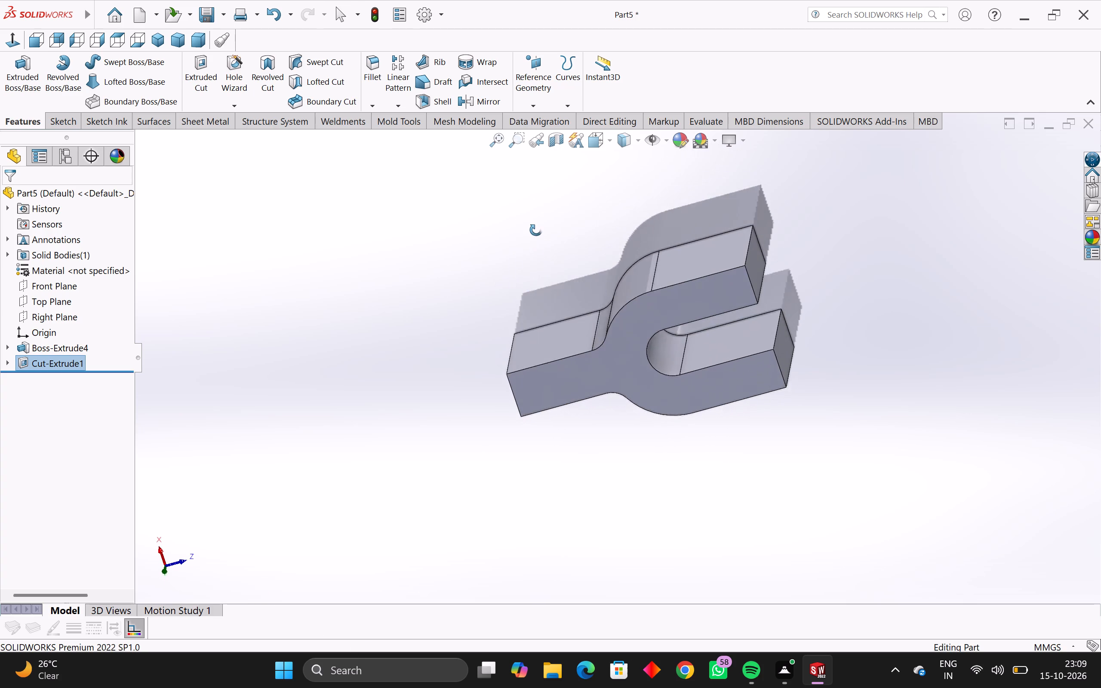
middle_click_drag(536, 230, 544, 190)
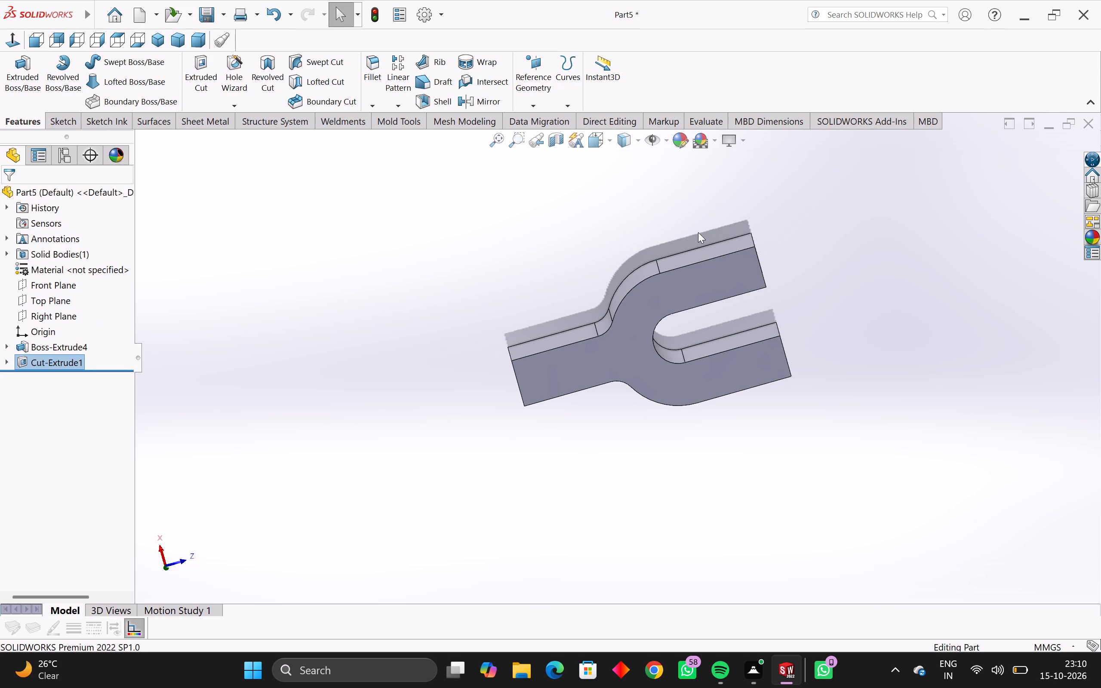
middle_click_drag(750, 237, 757, 348)
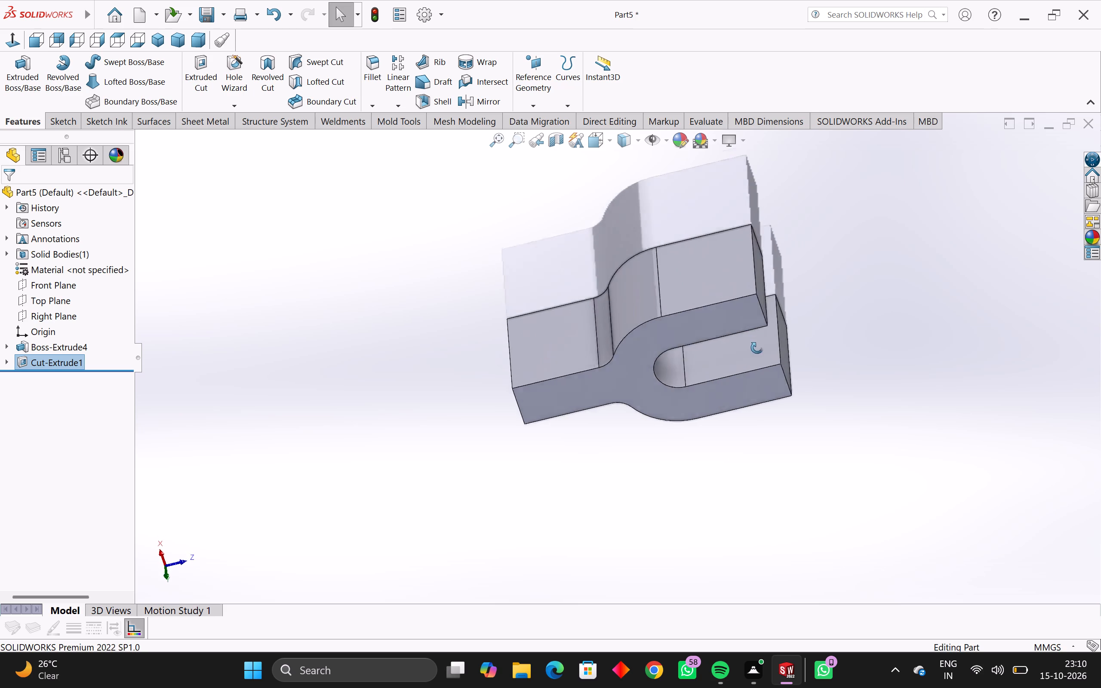
middle_click_drag(757, 348, 783, 414)
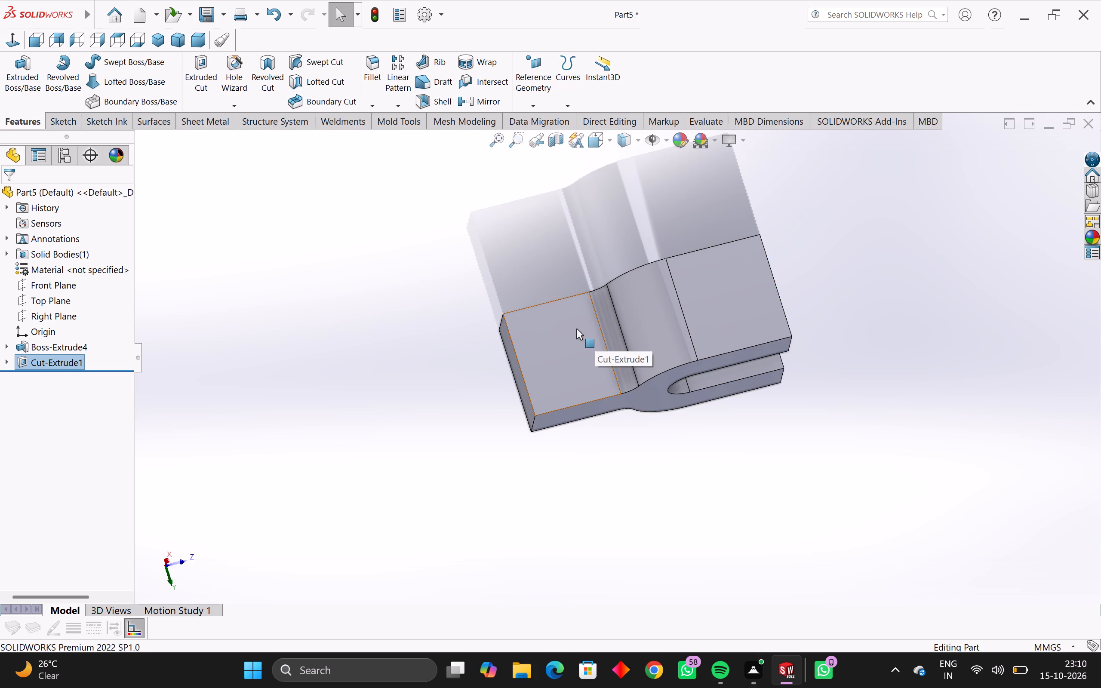
middle_click_drag(590, 324, 595, 178)
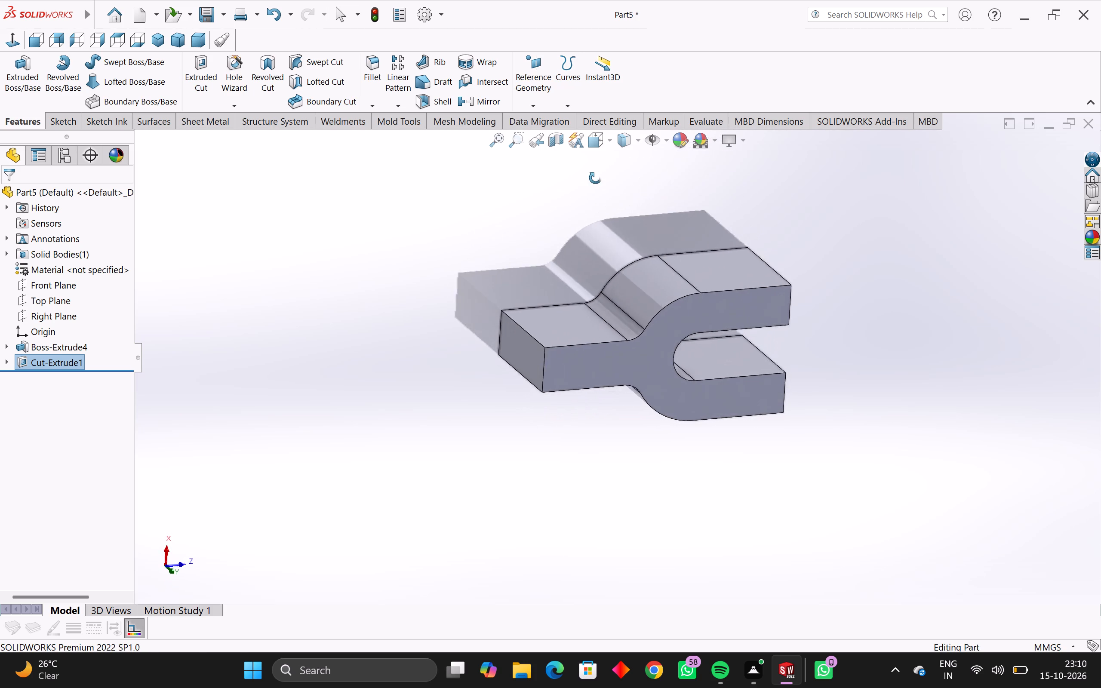
middle_click_drag(595, 178, 575, 202)
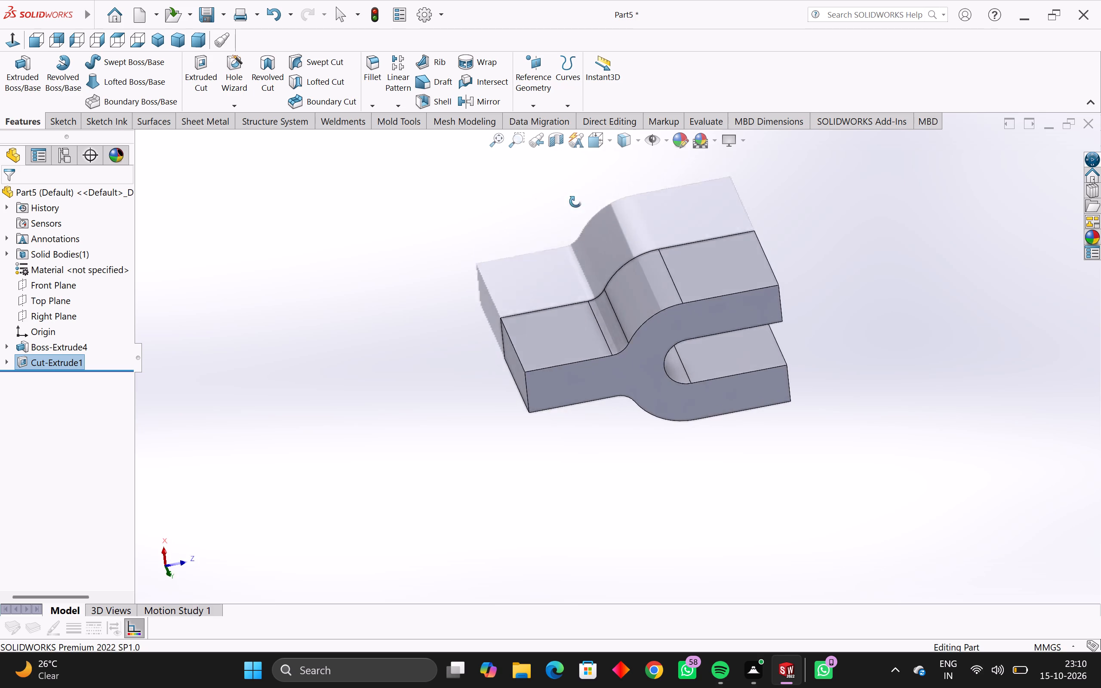
middle_click_drag(575, 202, 577, 356)
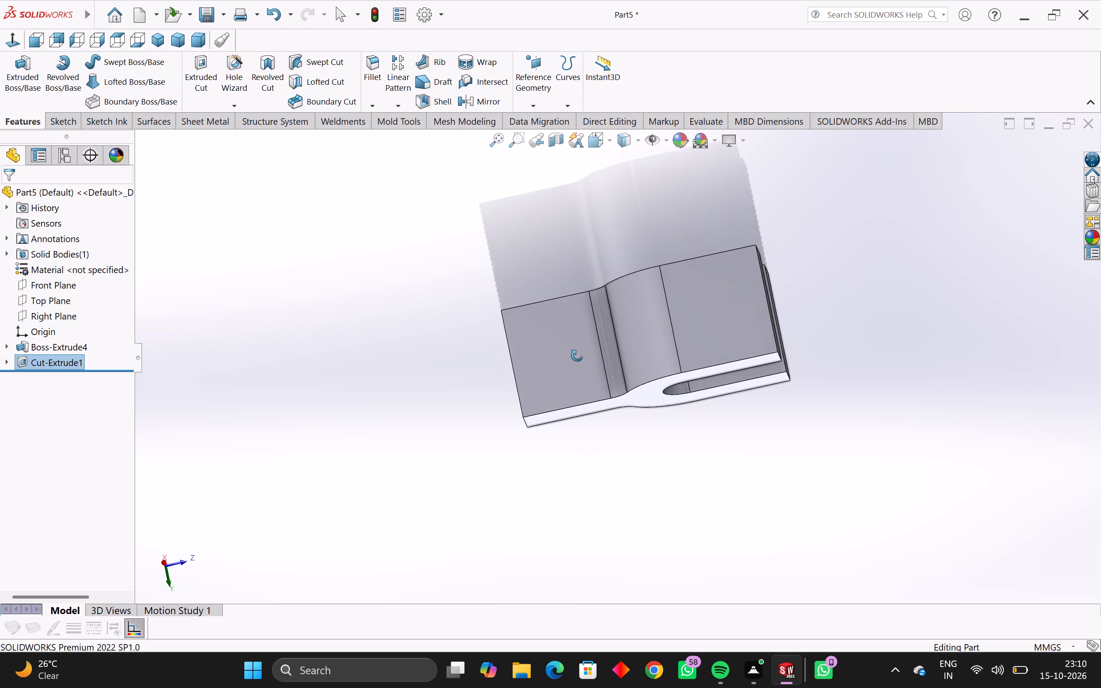
middle_click_drag(577, 356, 597, 302)
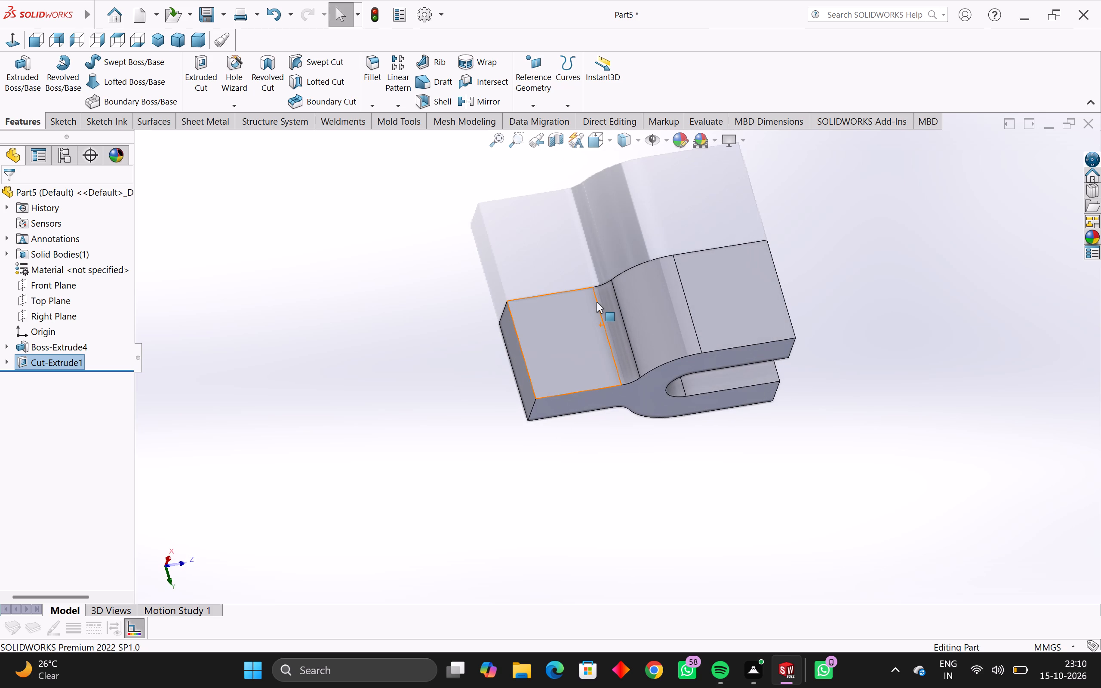
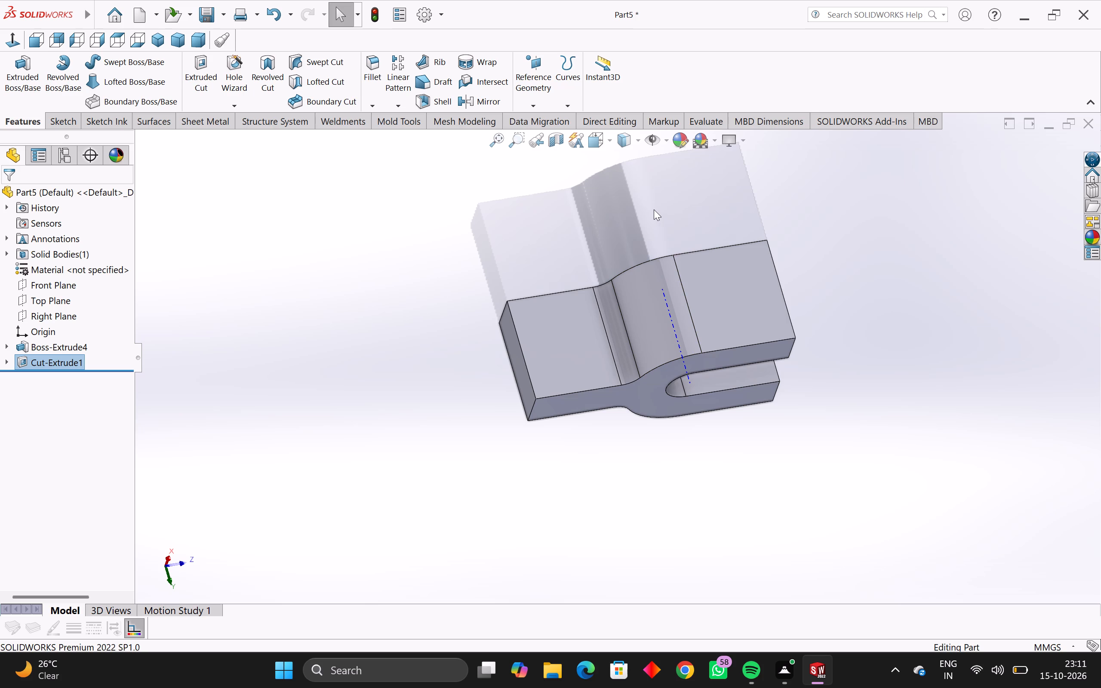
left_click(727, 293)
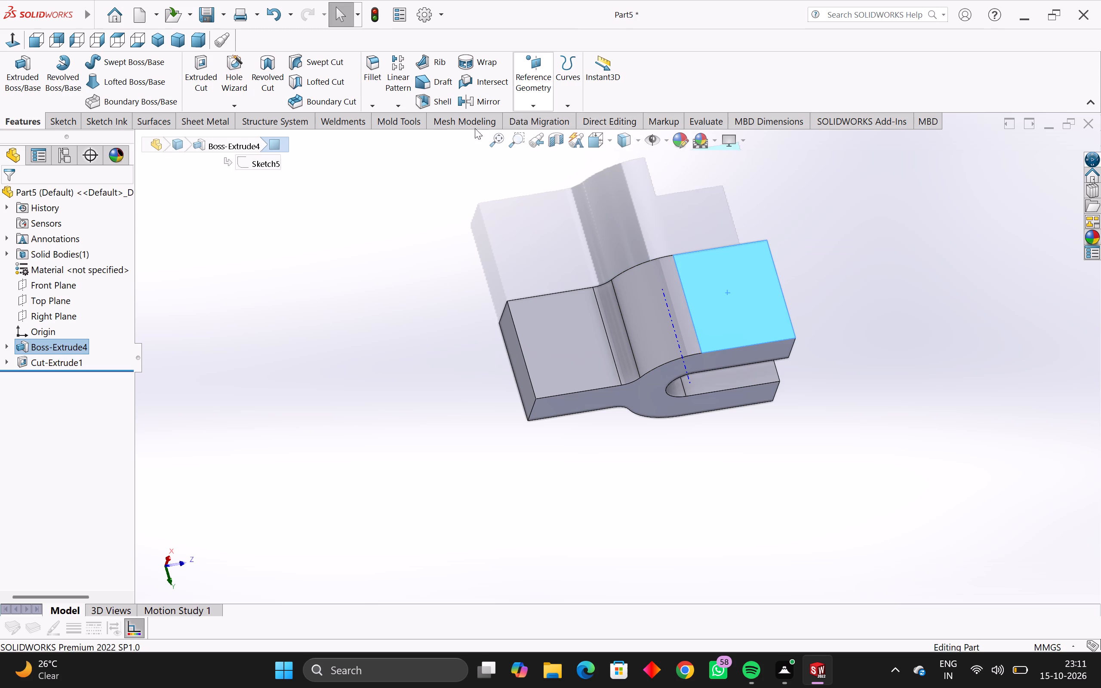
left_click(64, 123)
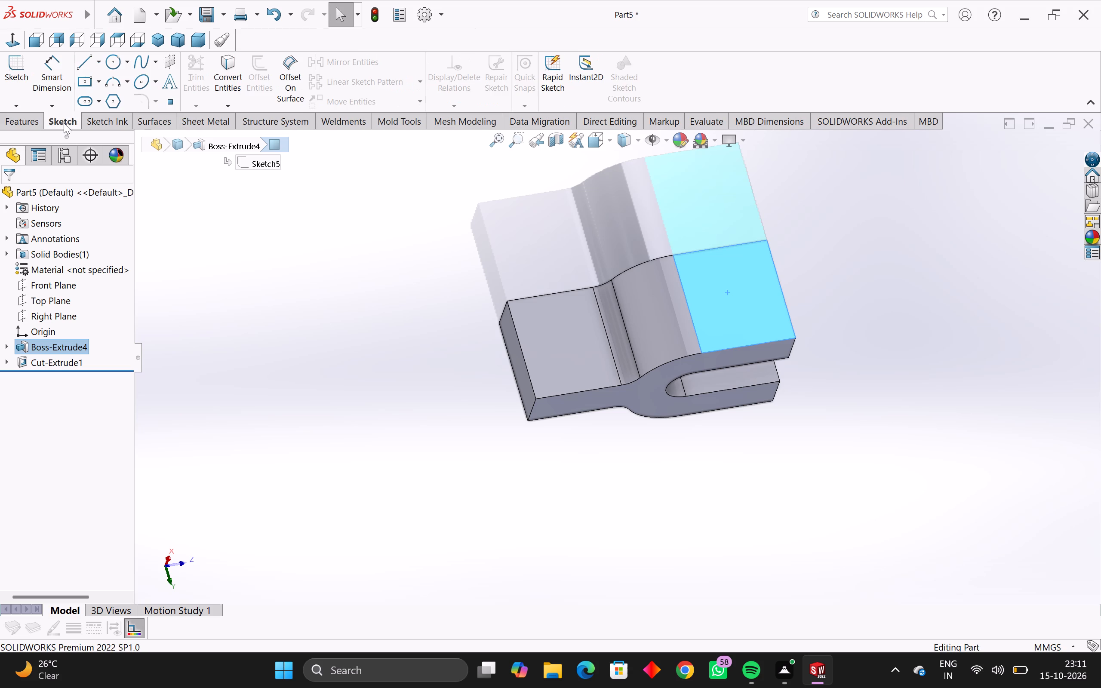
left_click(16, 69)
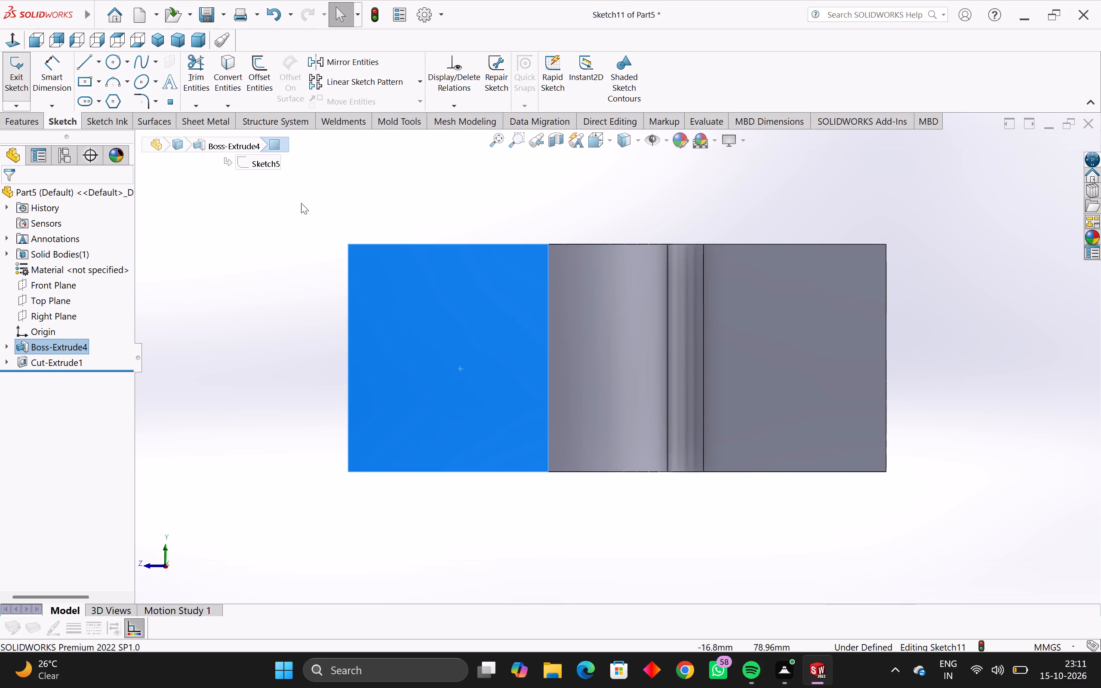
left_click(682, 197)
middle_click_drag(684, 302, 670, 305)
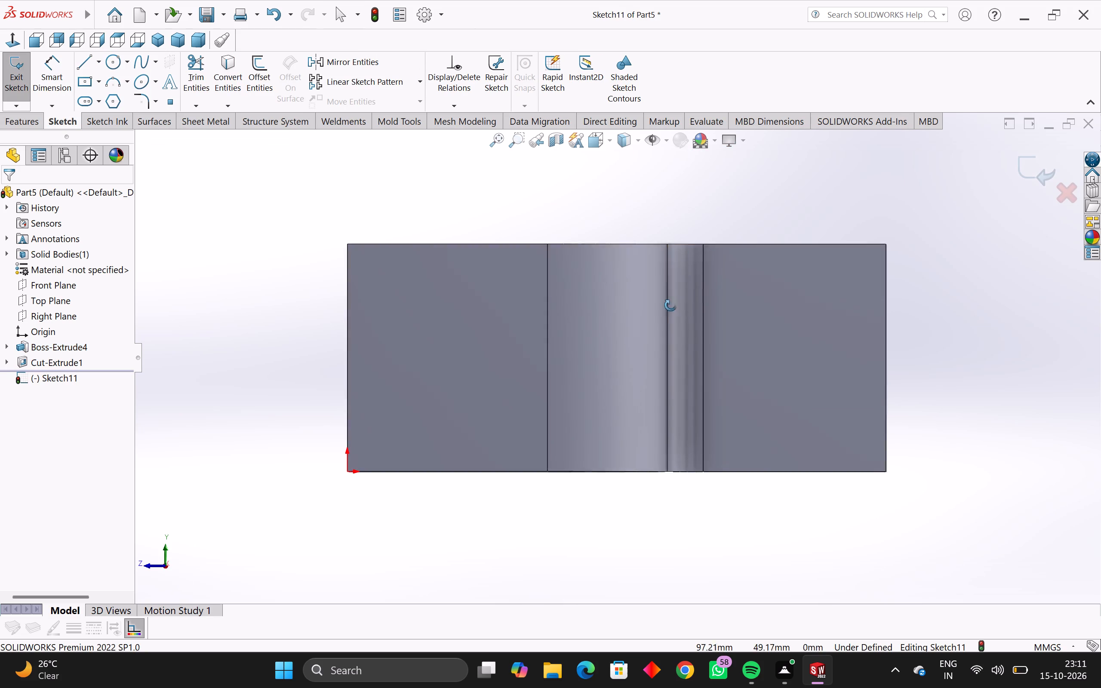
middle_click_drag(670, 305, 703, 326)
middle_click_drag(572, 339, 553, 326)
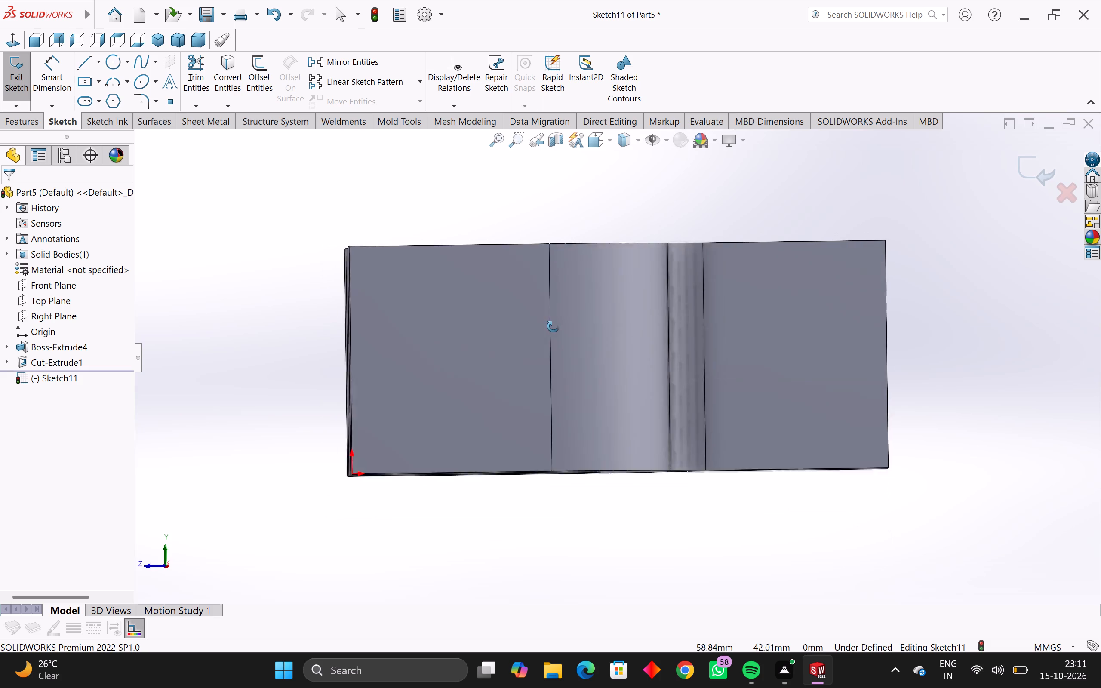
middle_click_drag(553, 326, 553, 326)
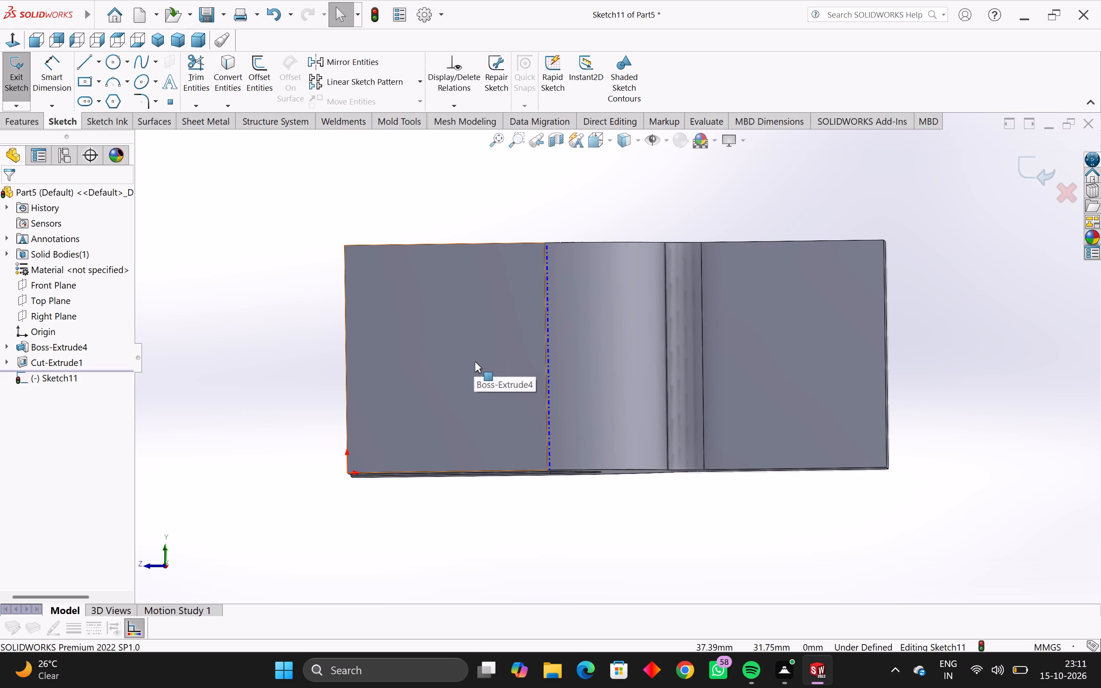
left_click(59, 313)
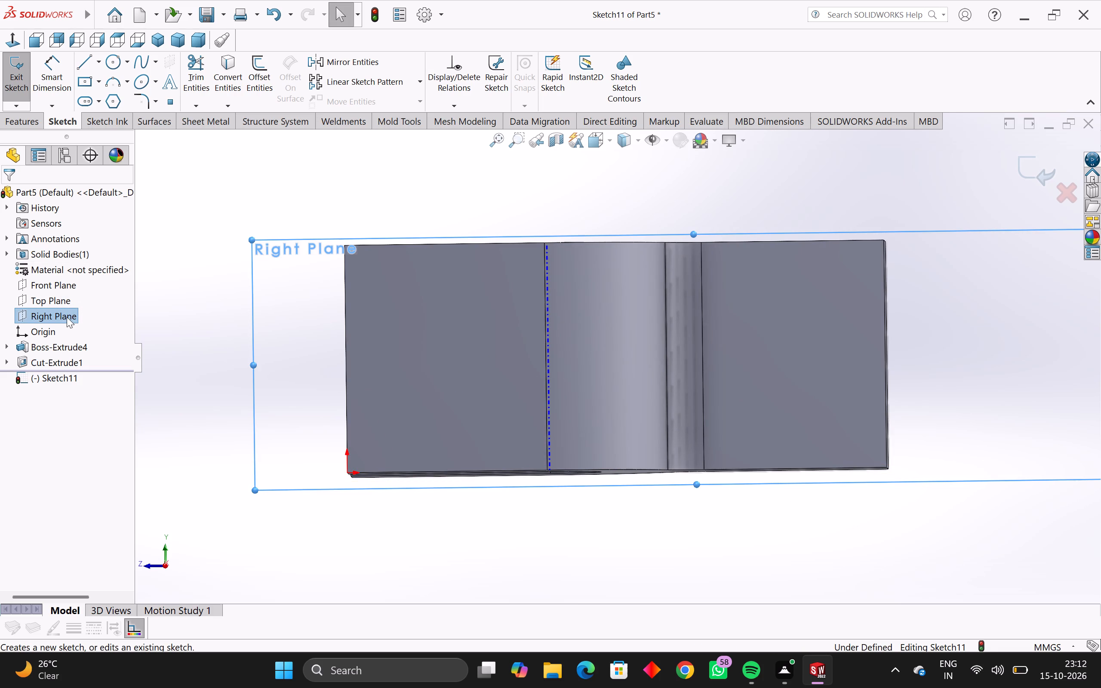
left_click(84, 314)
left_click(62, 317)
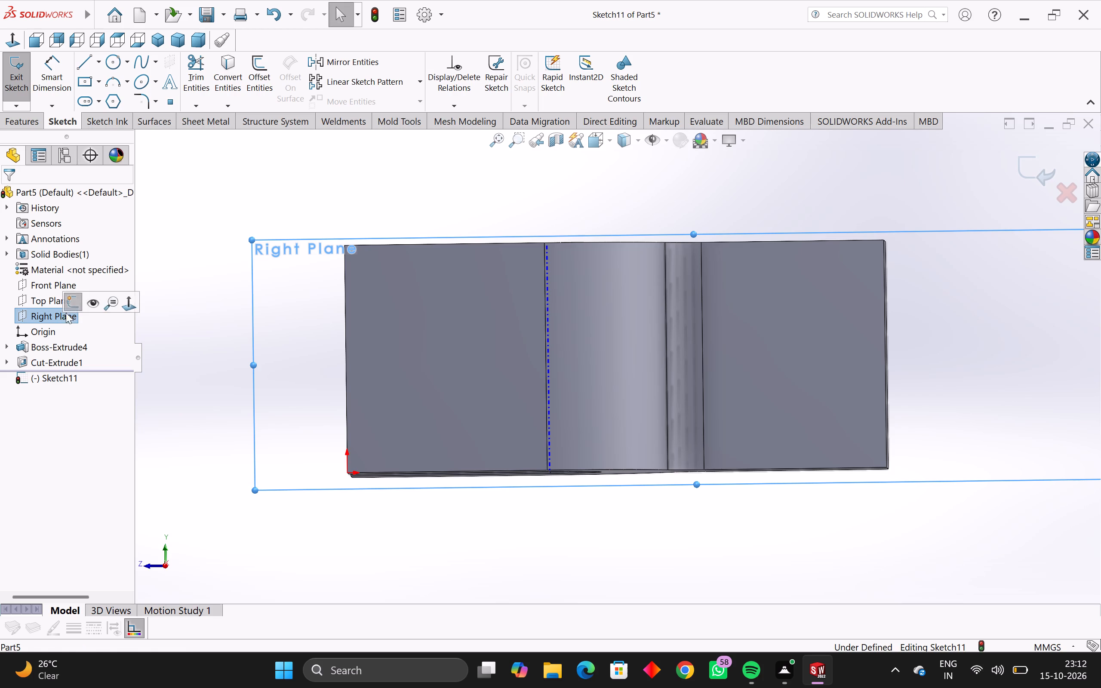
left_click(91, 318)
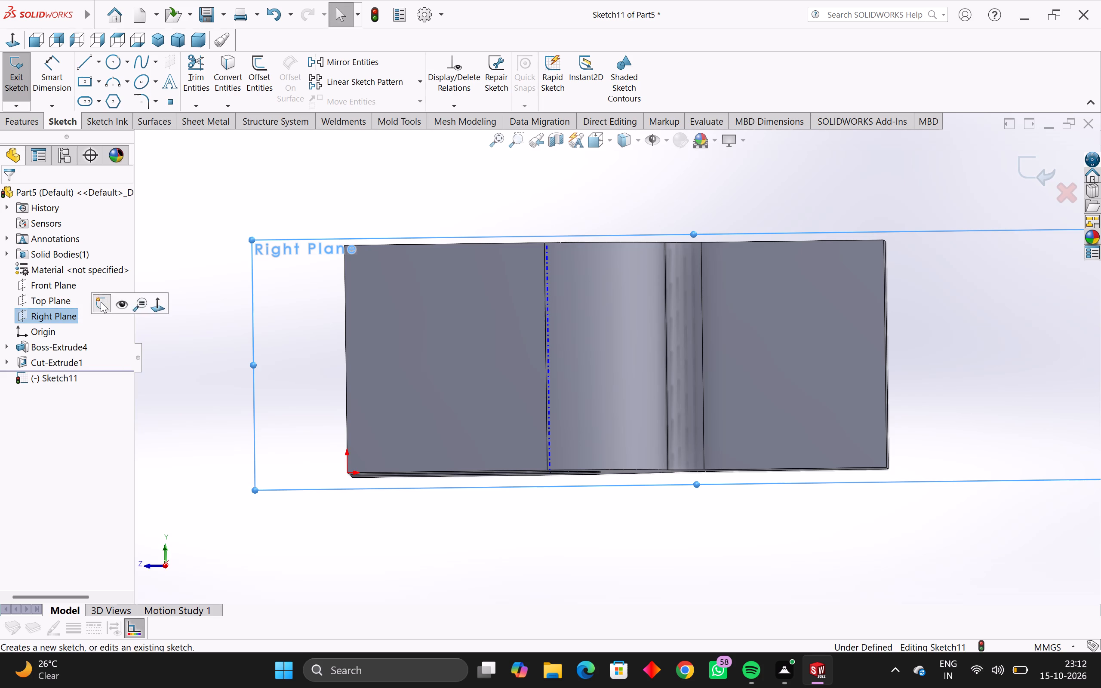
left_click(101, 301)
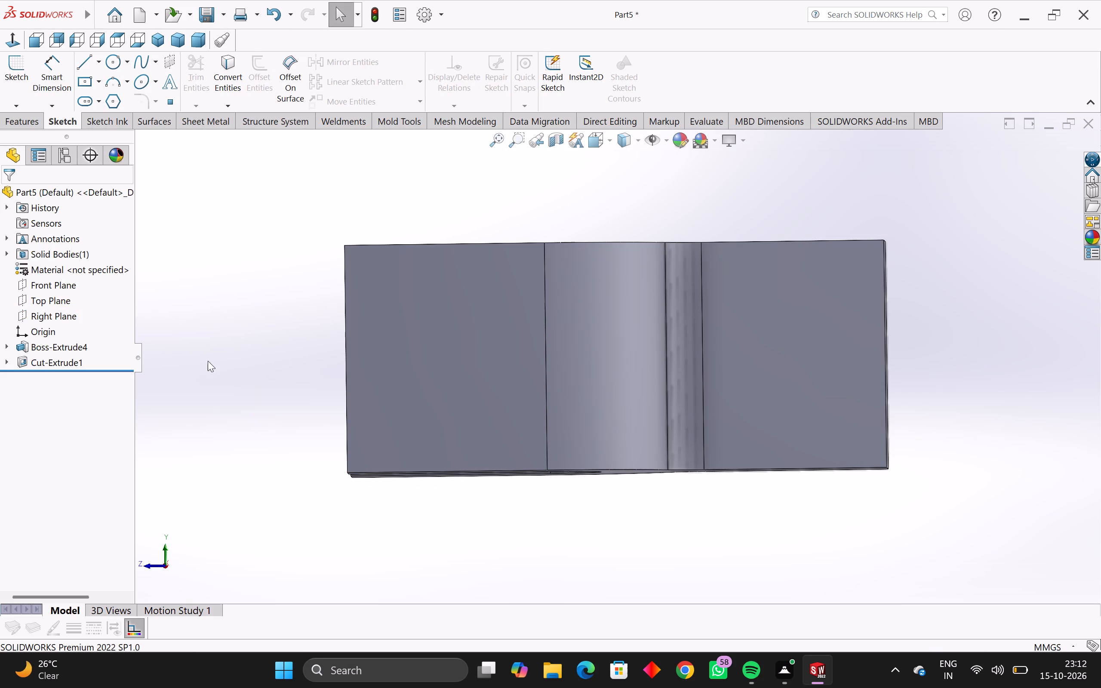
Sketch a vertical centerline on the Right Plane through the middle of the fork arm's flat face, about 29 mm from the slotted end, extending past both edges.
left_click(58, 318)
left_click(73, 304)
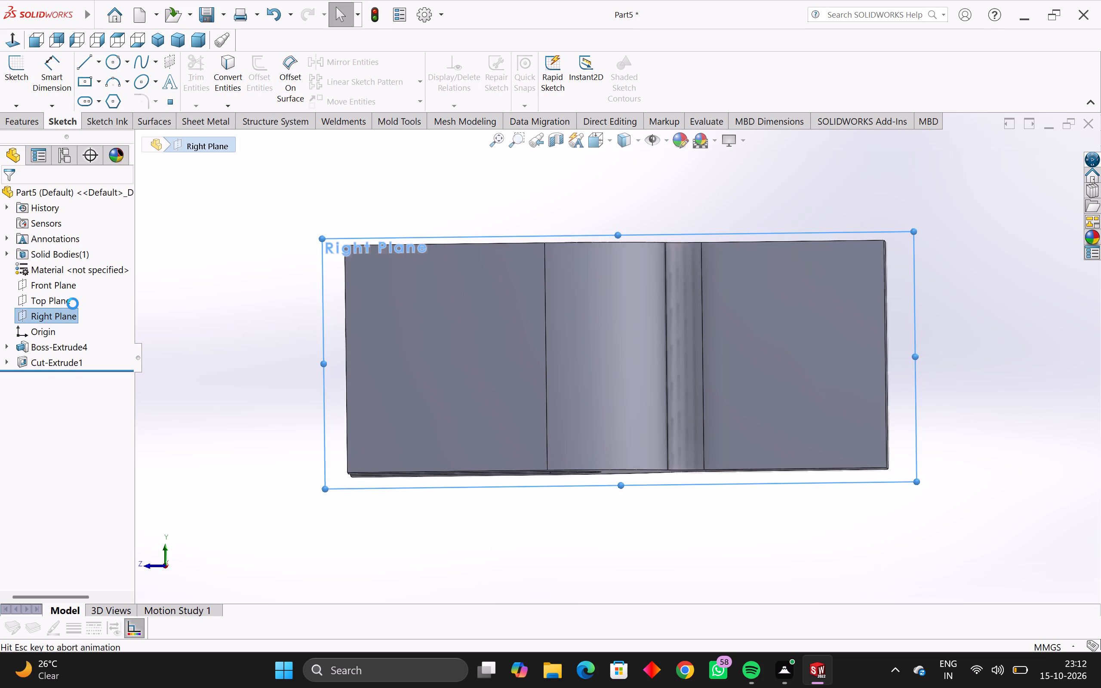
left_click(167, 286)
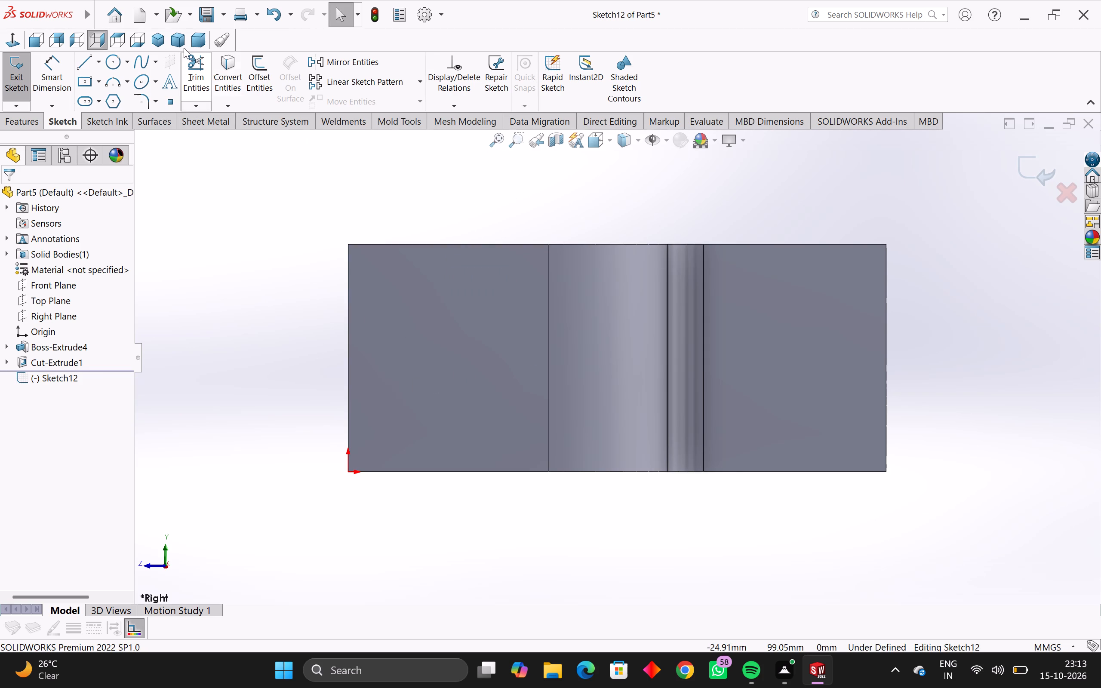
left_click(98, 58)
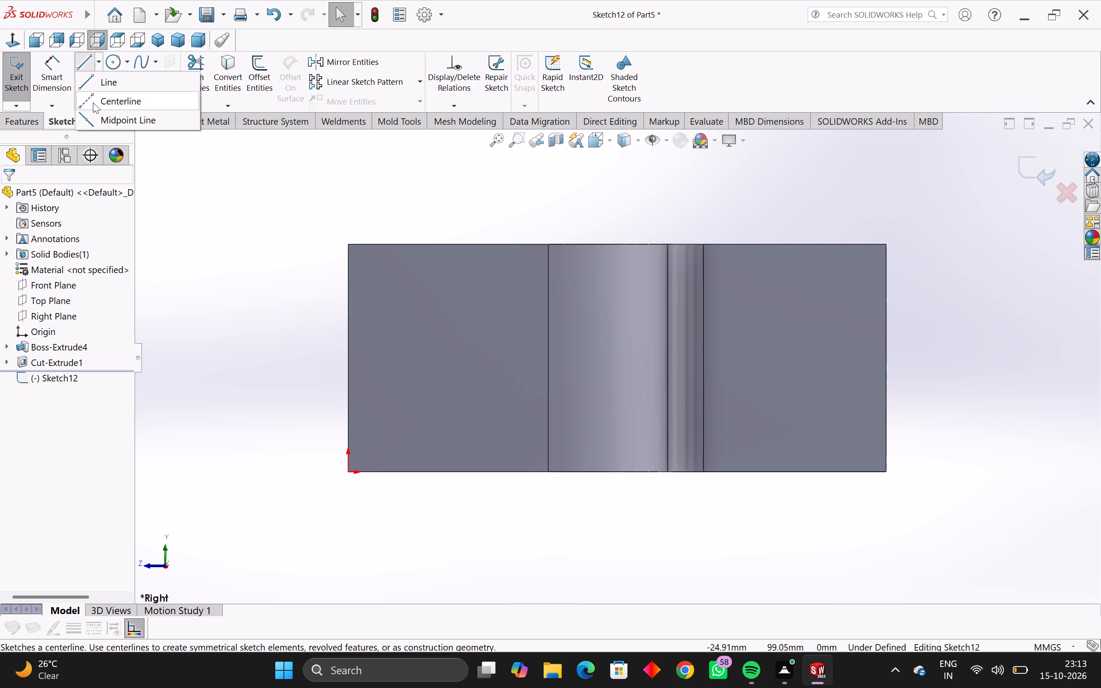
left_click(93, 102)
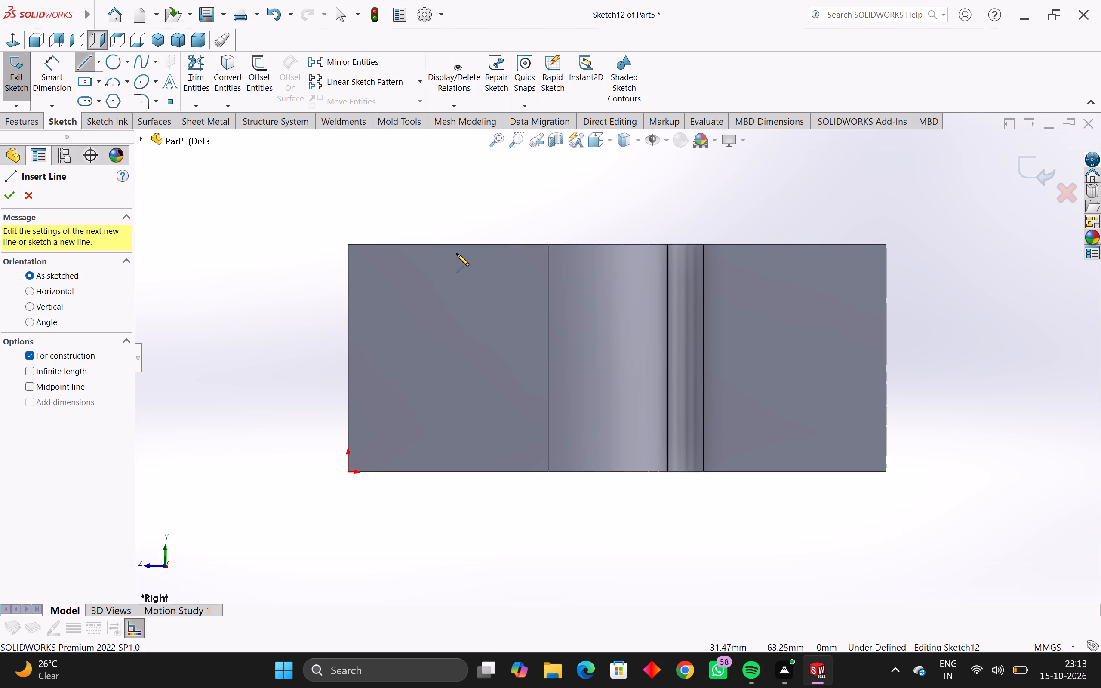
scroll(453, 247, "up", 3)
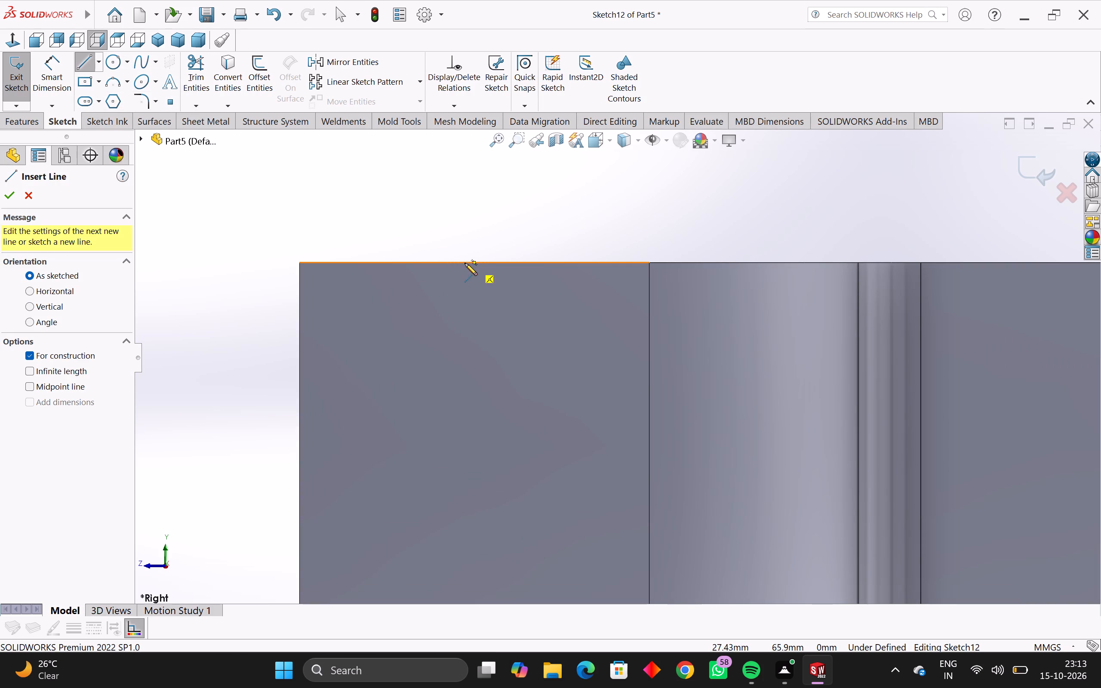
left_click(473, 184)
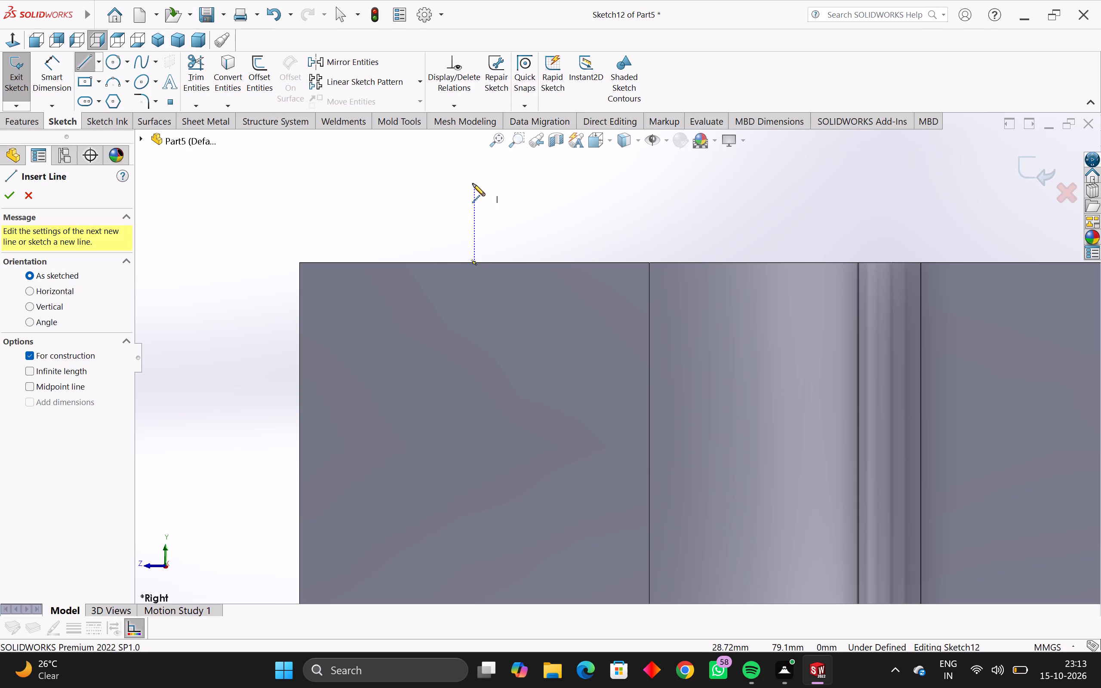
scroll(477, 318, "down", 4)
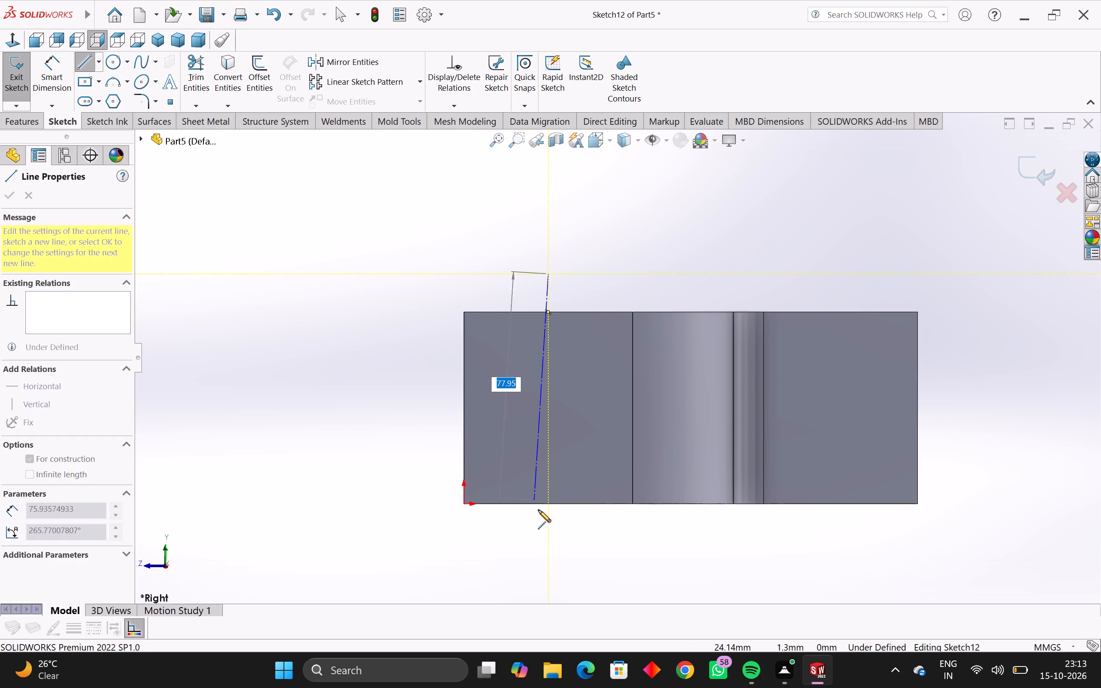
left_click(549, 517)
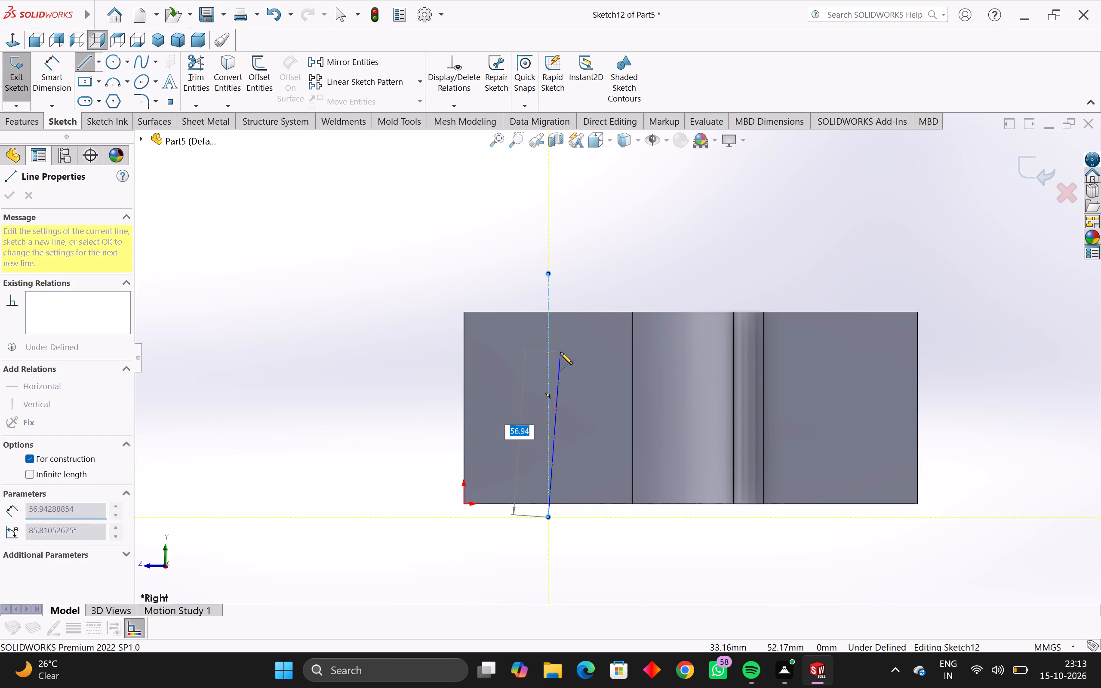
key("Escape")
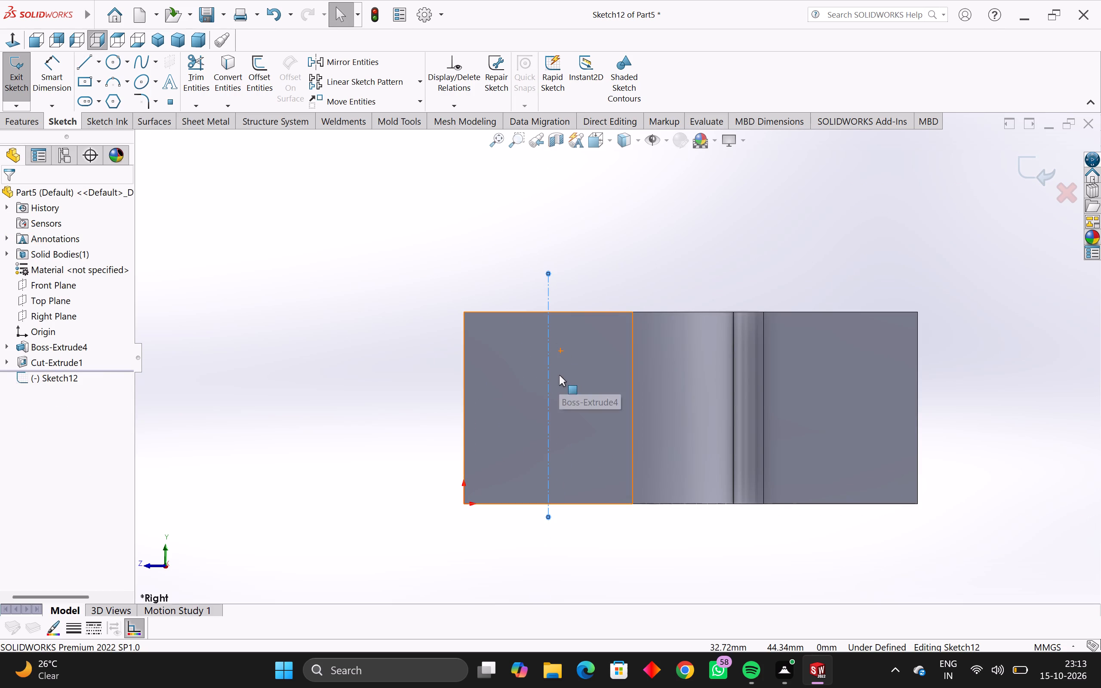
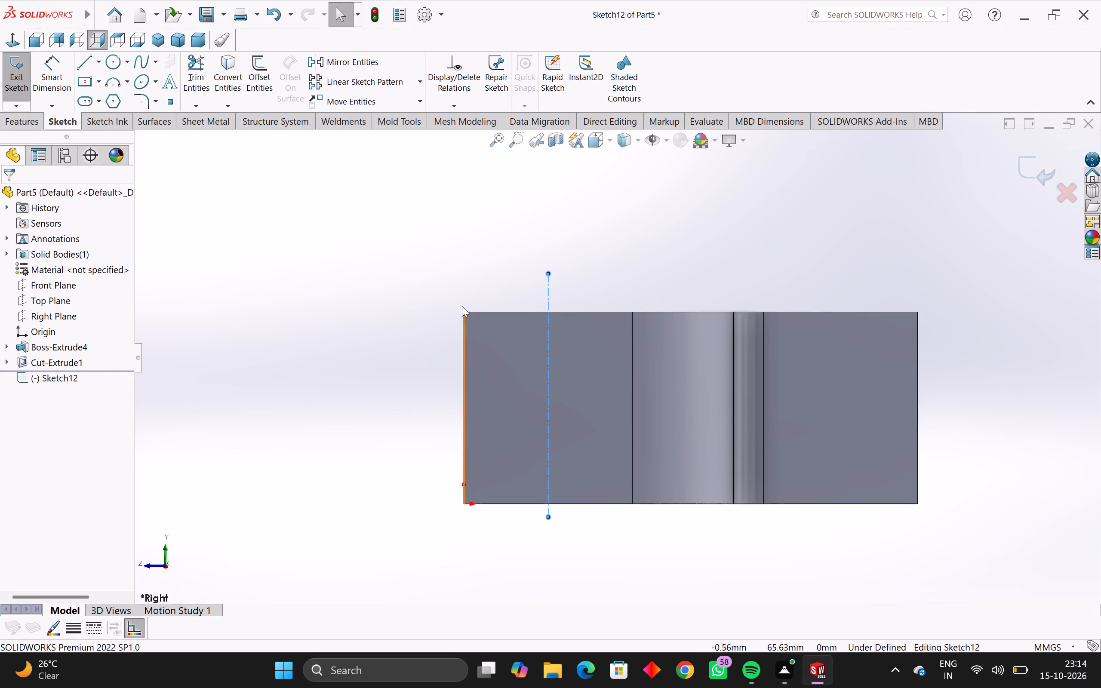
Sketch two concentric circles, 52 mm and 25 mm in diameter, centred on the vertical centerline about 37 mm above the arm's lower edge.
left_click(113, 58)
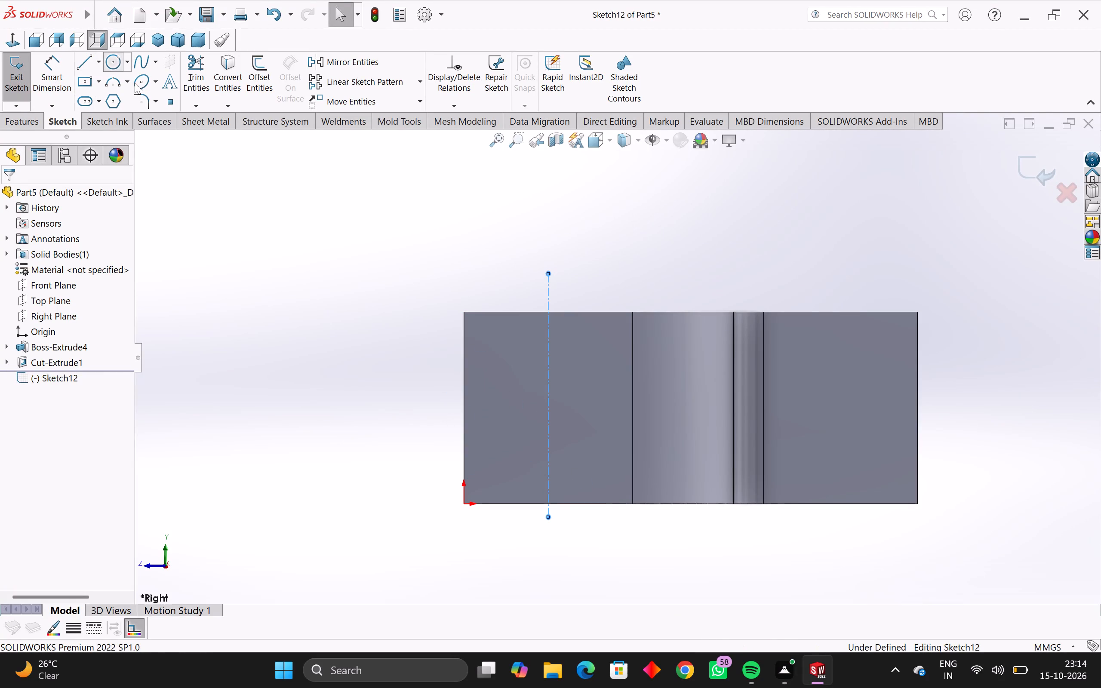
left_click(547, 394)
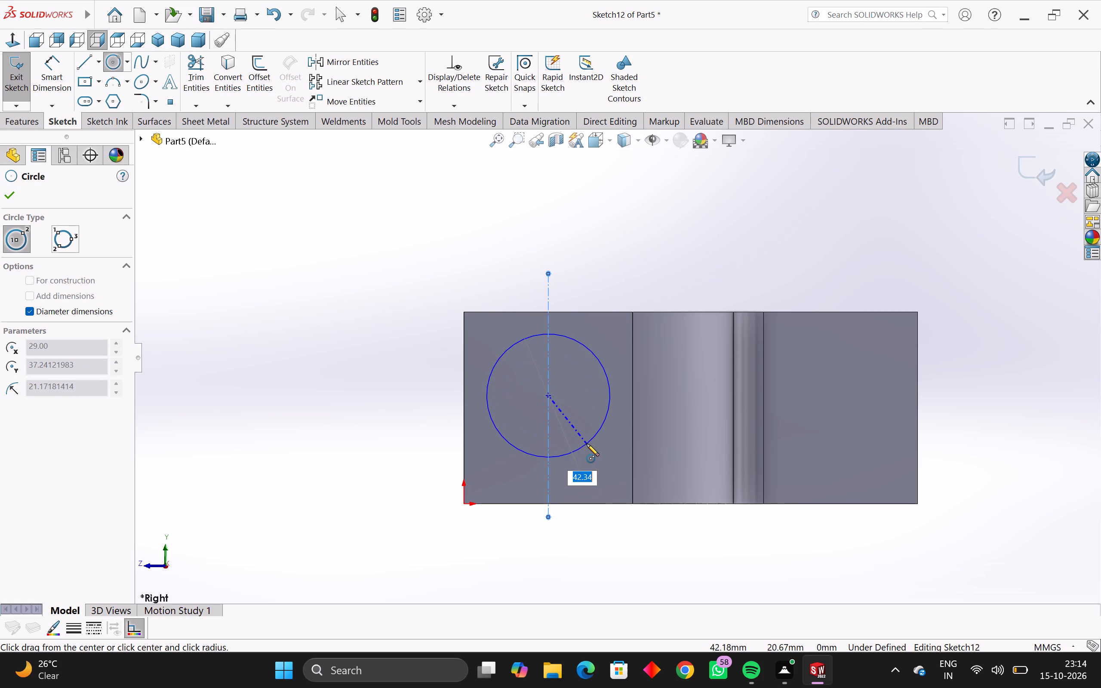
type("52")
key("Return")
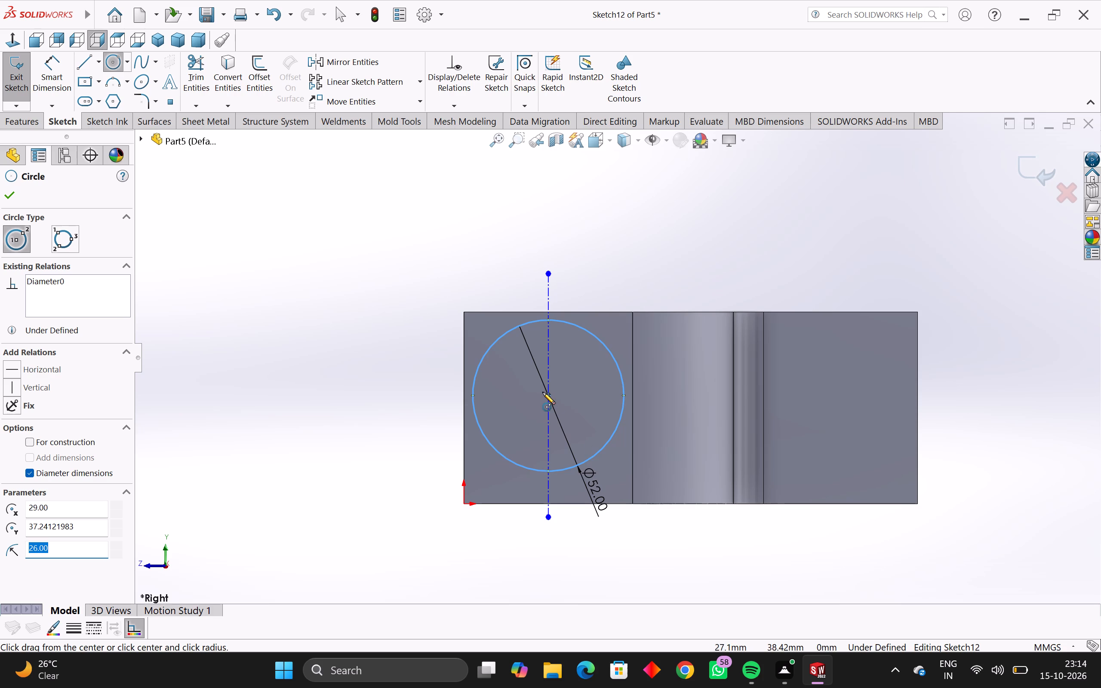
scroll(573, 398, "up", 2)
scroll(528, 404, "up", 3)
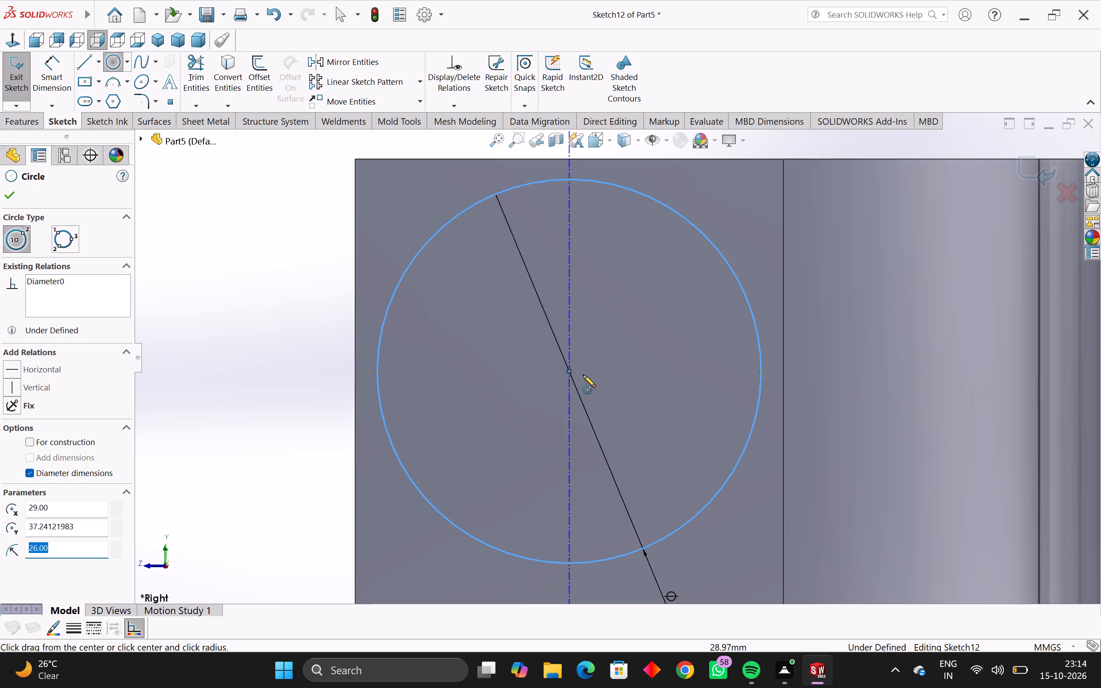
left_click(569, 370)
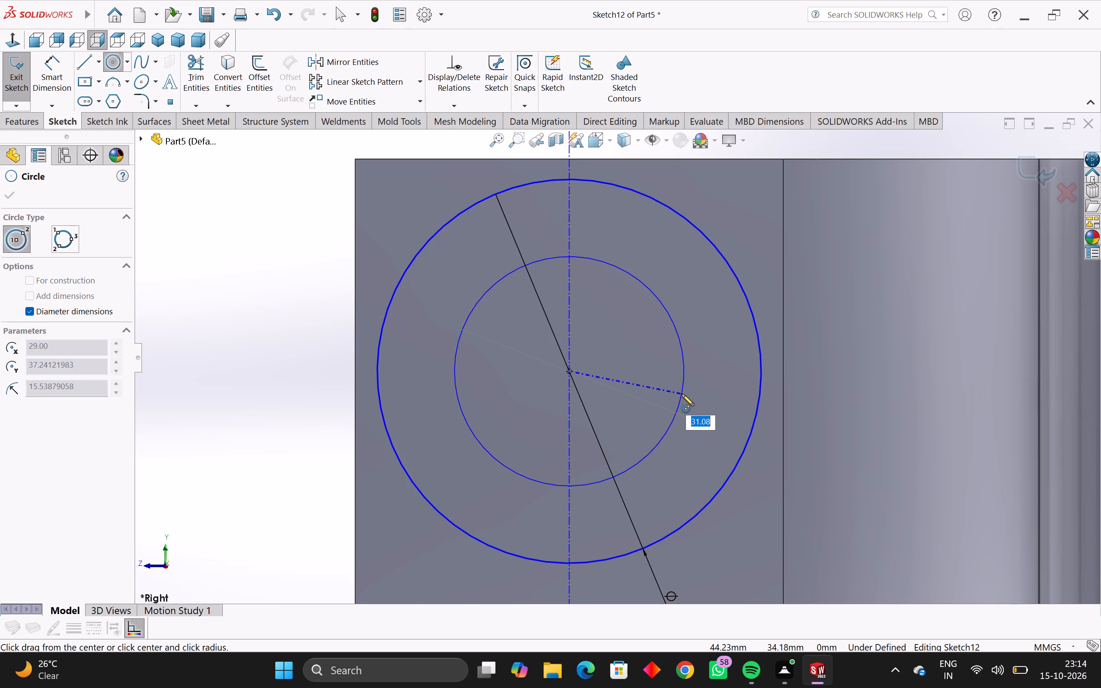
type("25")
key("Return")
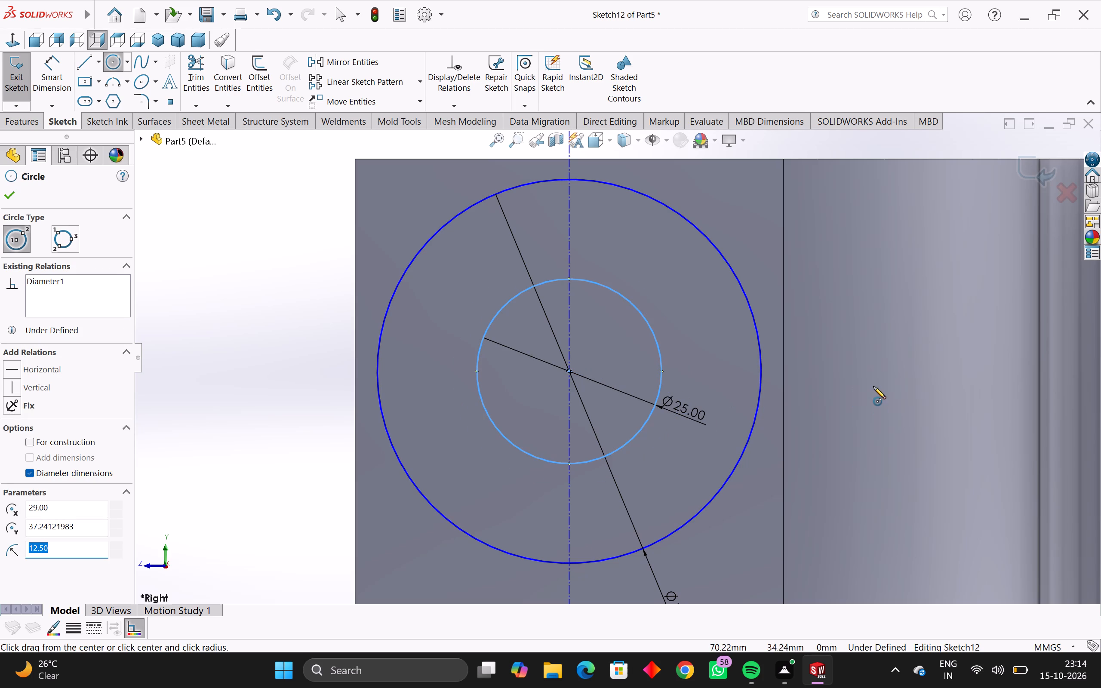
key("Escape")
key("Escape")
key("Escape")
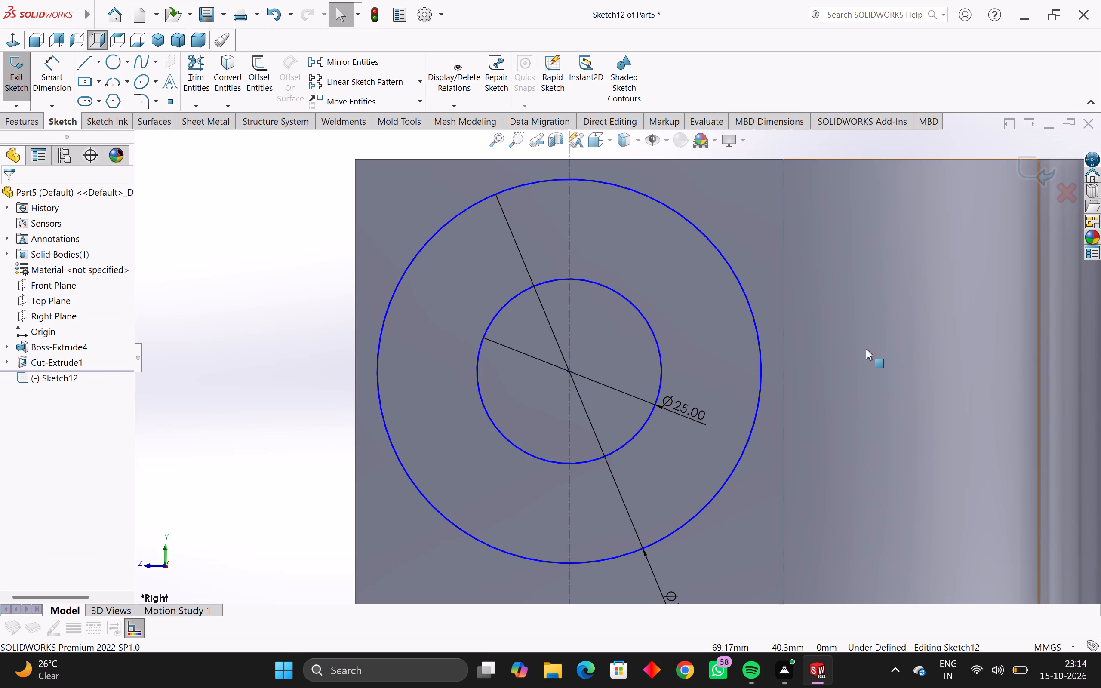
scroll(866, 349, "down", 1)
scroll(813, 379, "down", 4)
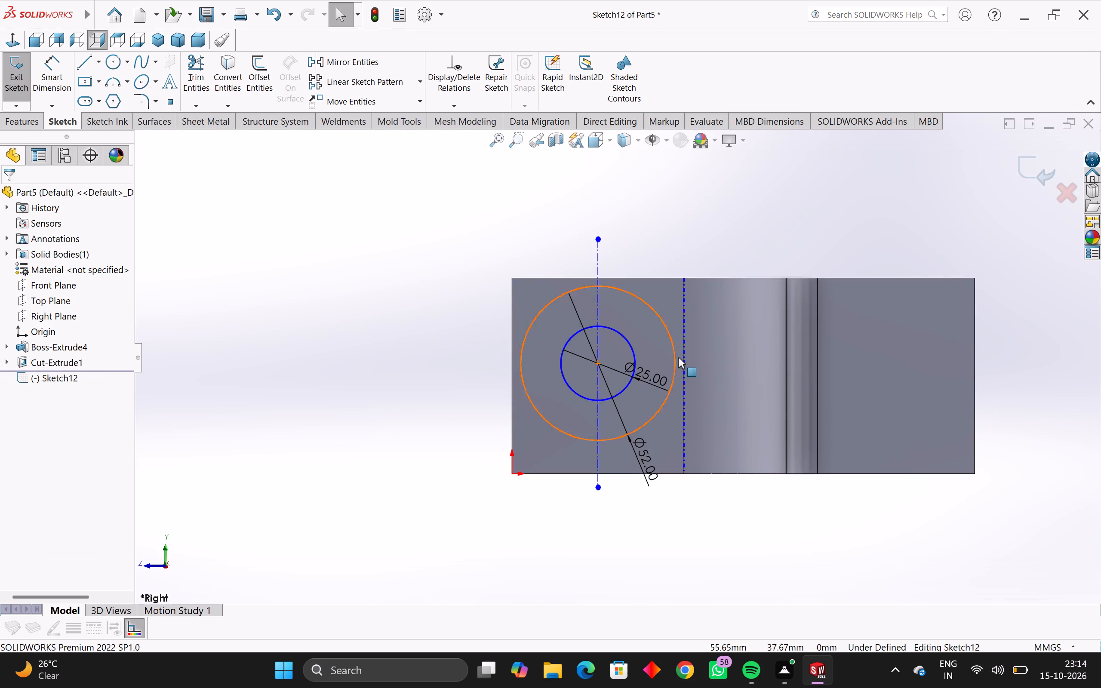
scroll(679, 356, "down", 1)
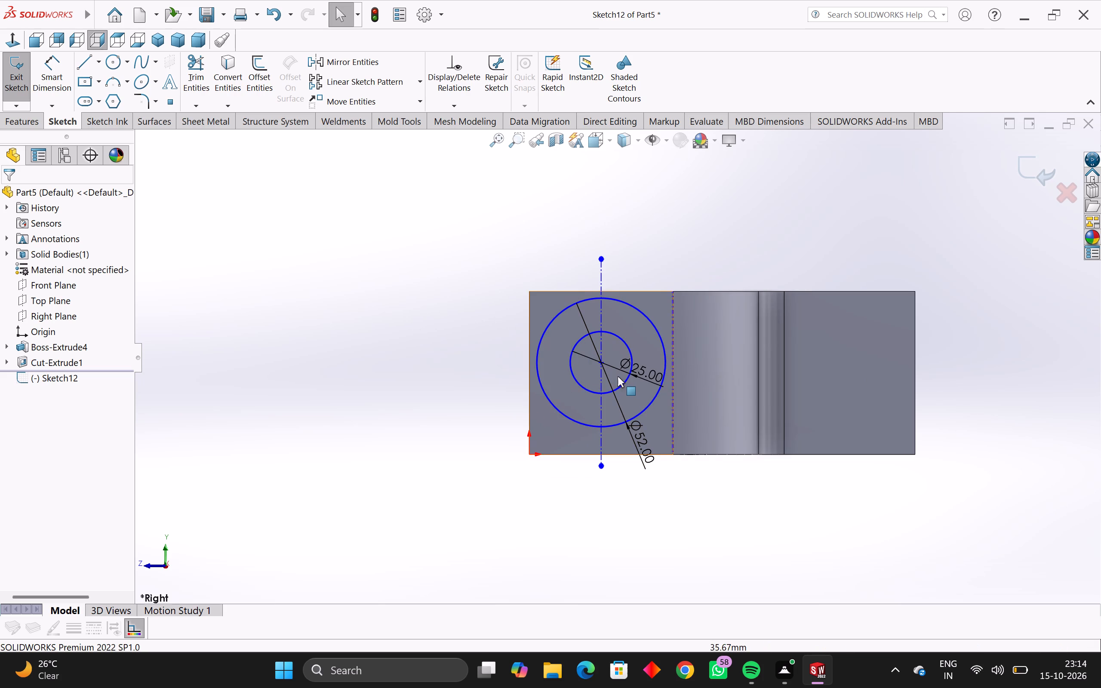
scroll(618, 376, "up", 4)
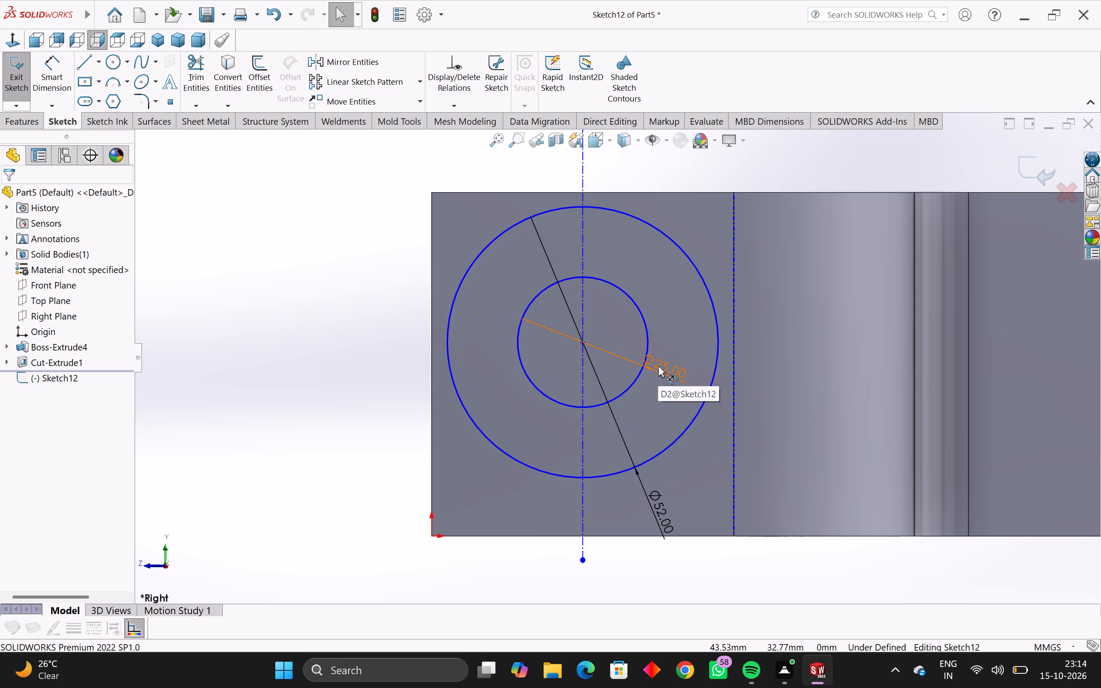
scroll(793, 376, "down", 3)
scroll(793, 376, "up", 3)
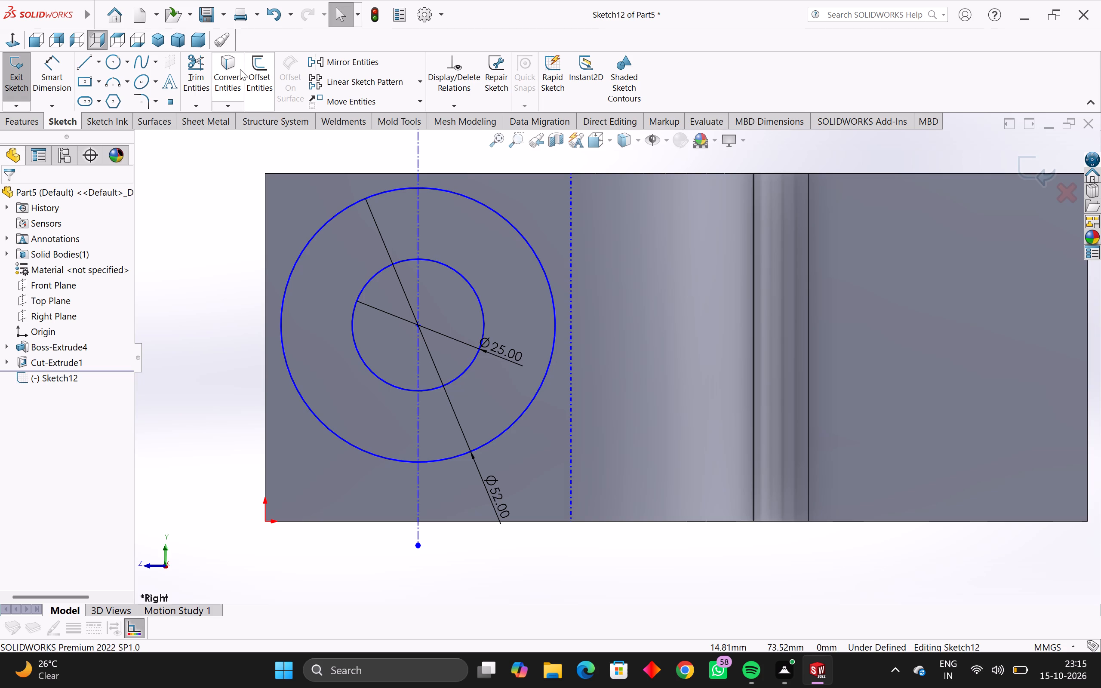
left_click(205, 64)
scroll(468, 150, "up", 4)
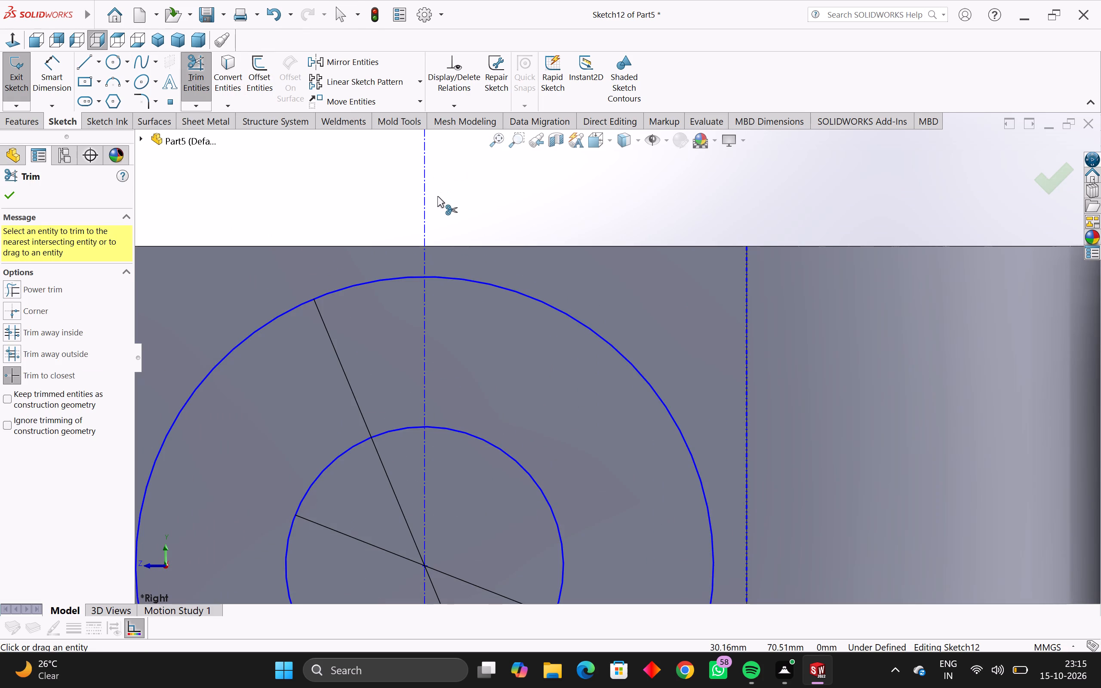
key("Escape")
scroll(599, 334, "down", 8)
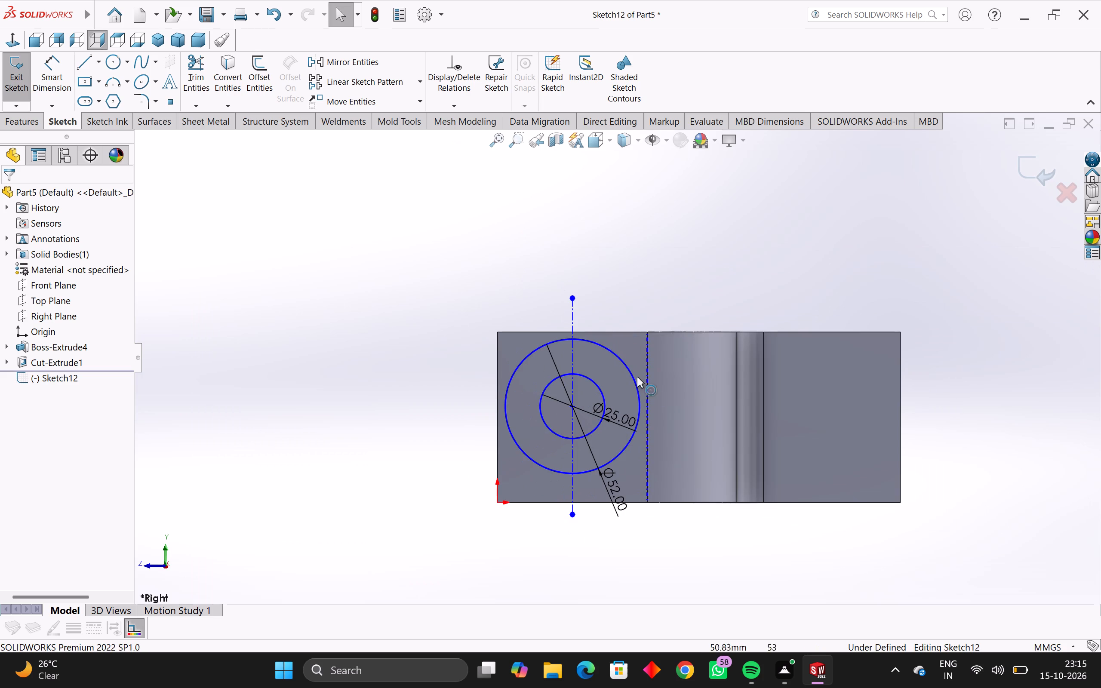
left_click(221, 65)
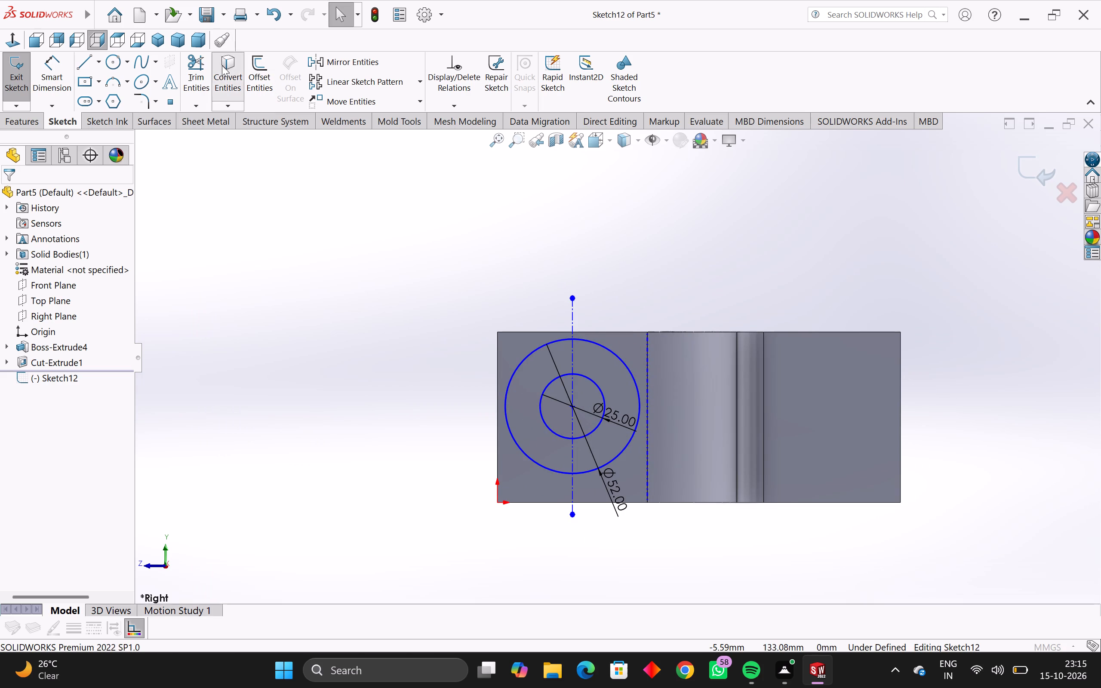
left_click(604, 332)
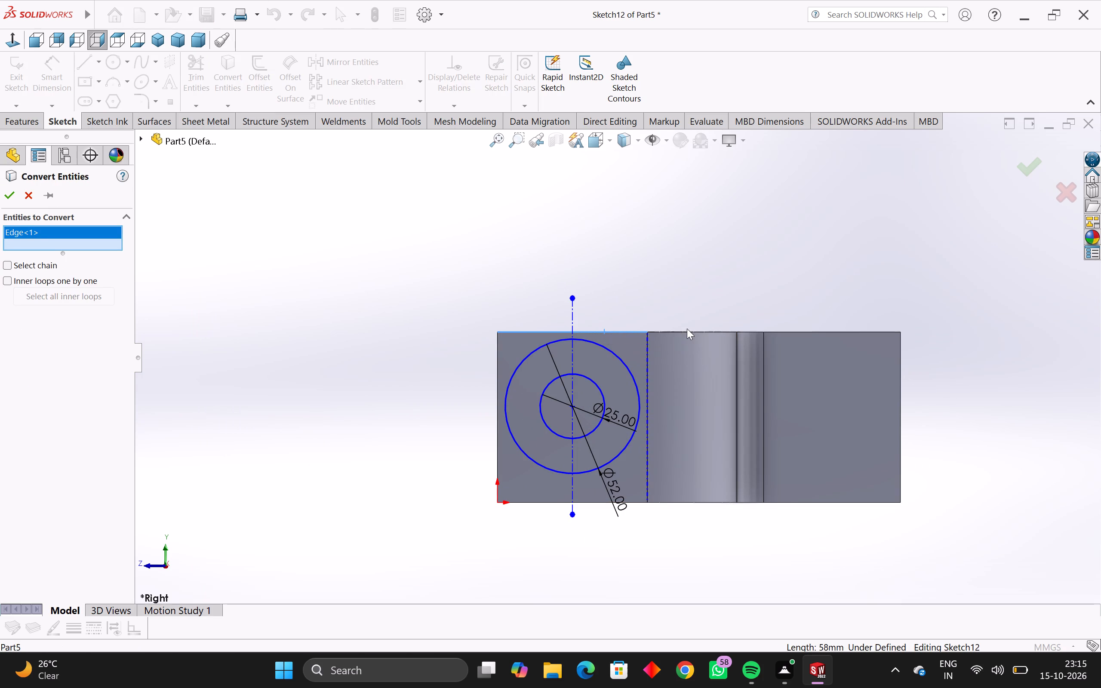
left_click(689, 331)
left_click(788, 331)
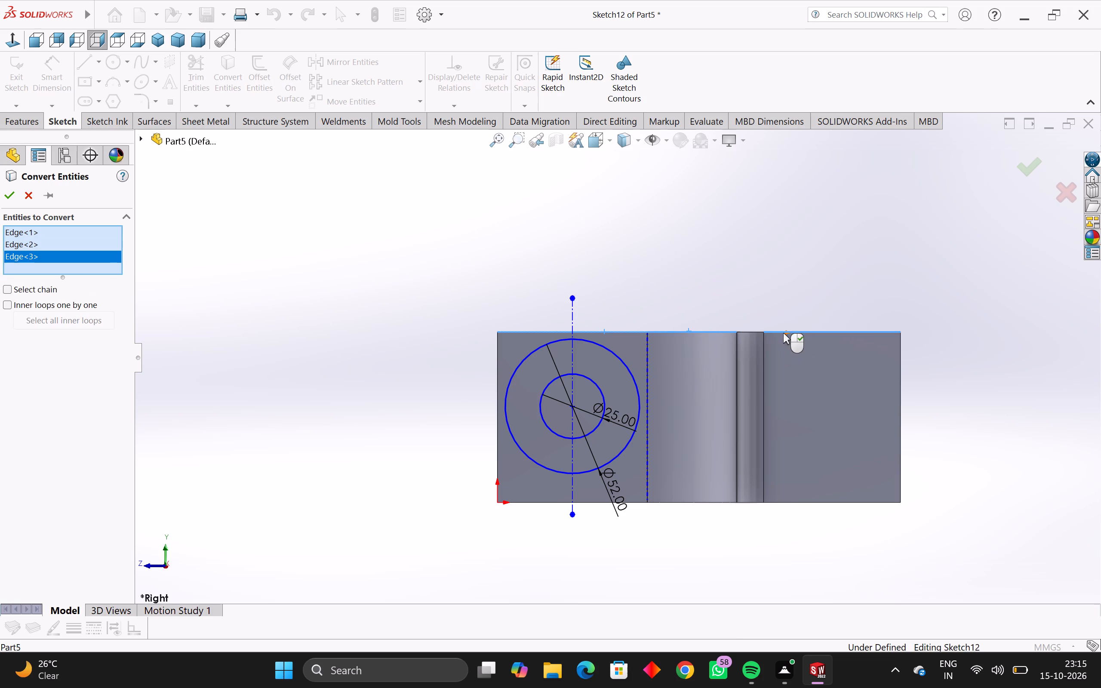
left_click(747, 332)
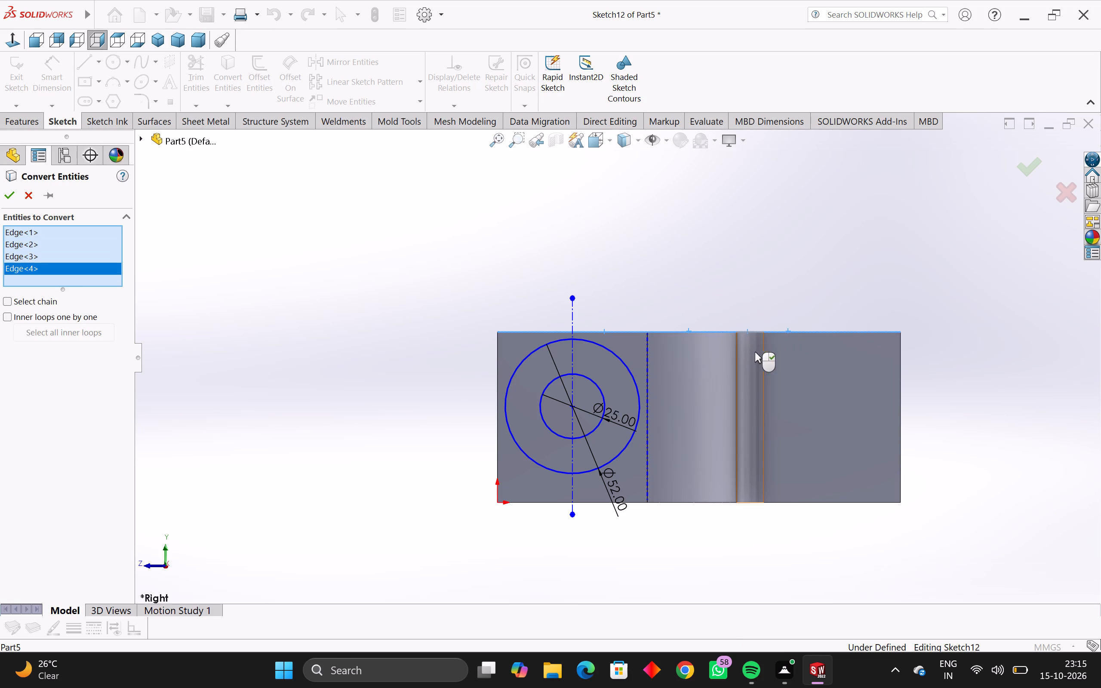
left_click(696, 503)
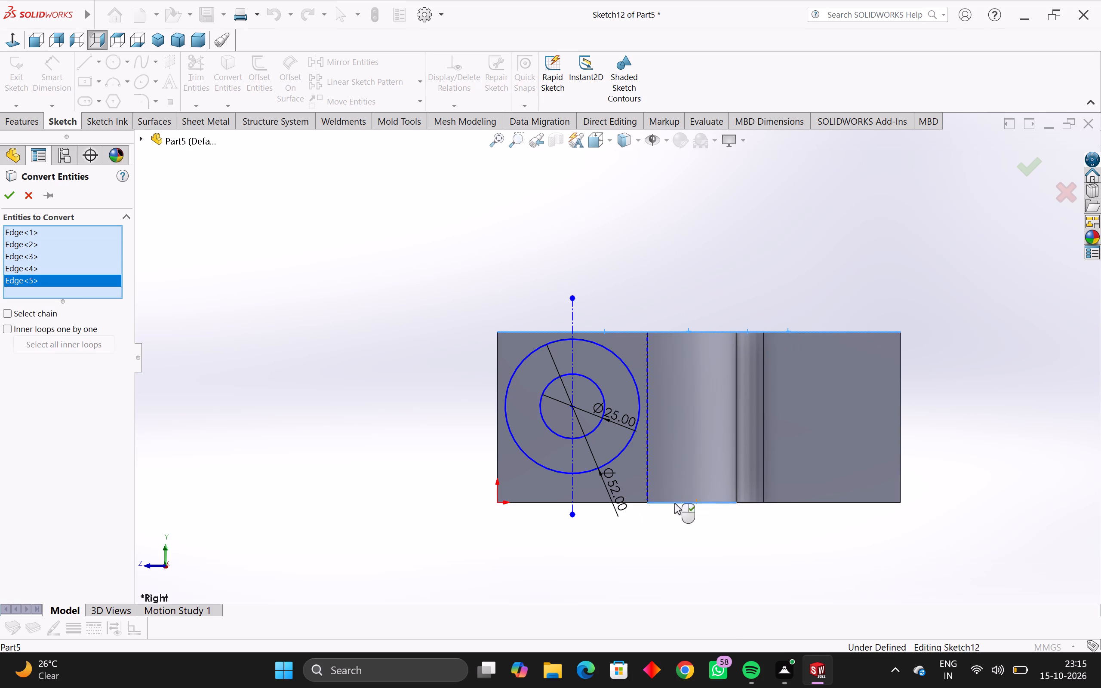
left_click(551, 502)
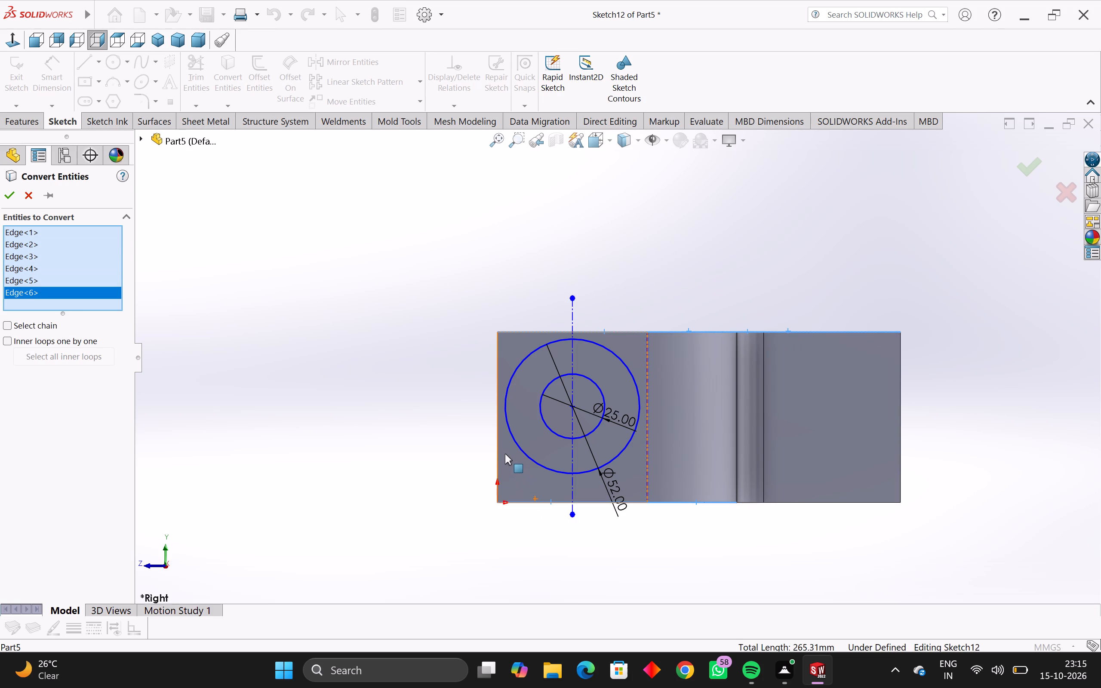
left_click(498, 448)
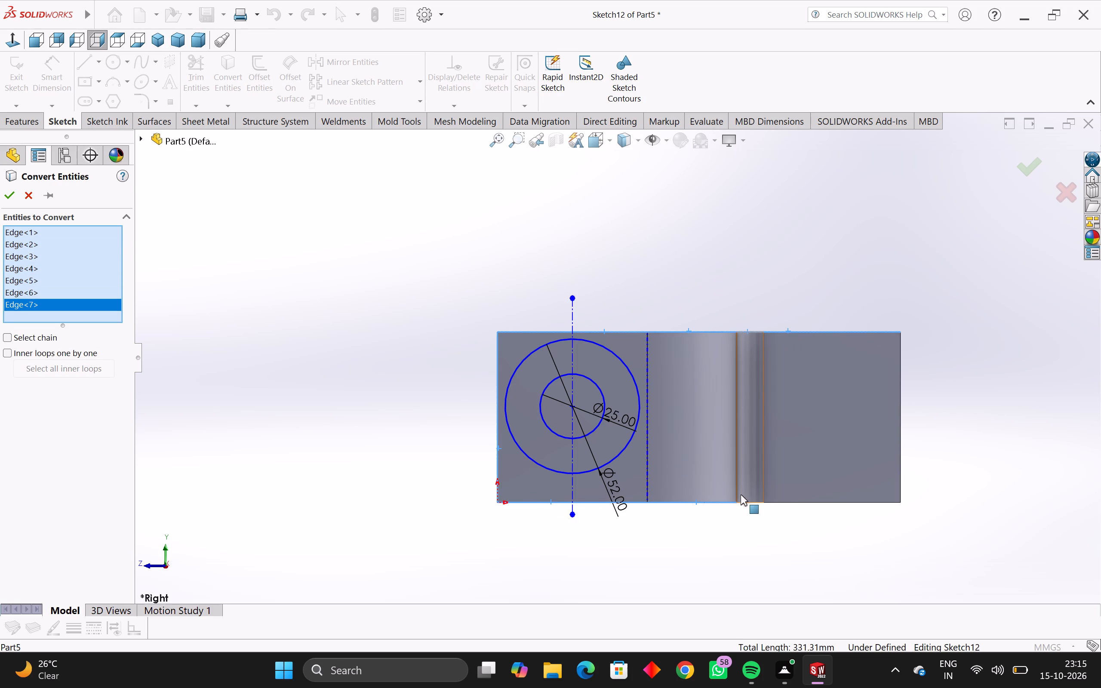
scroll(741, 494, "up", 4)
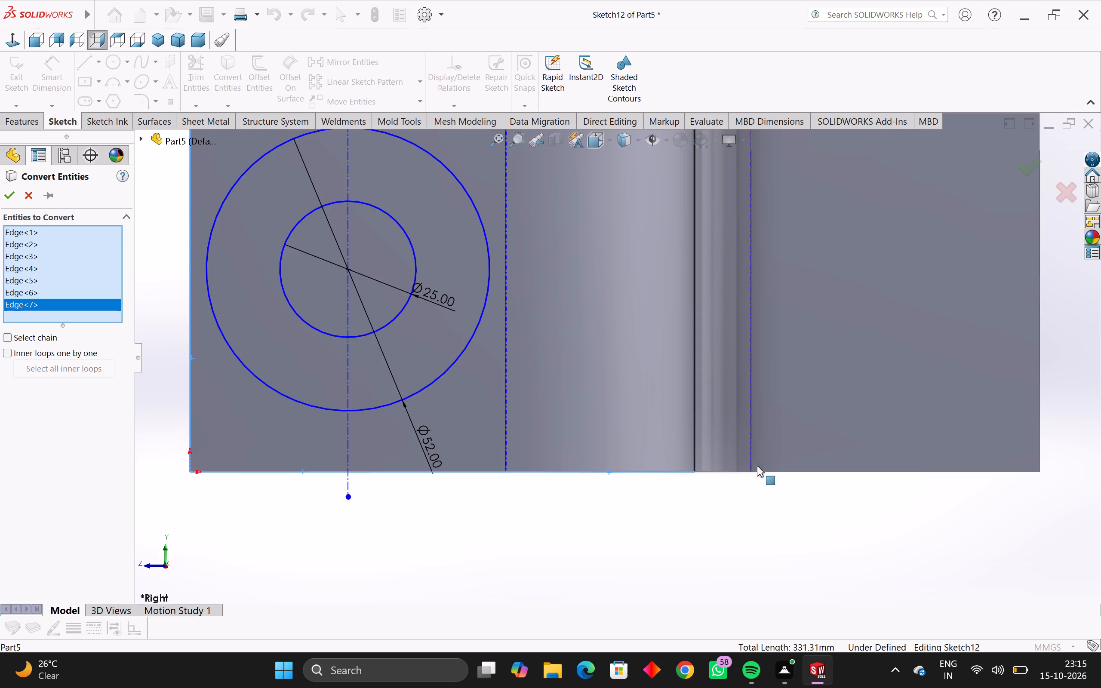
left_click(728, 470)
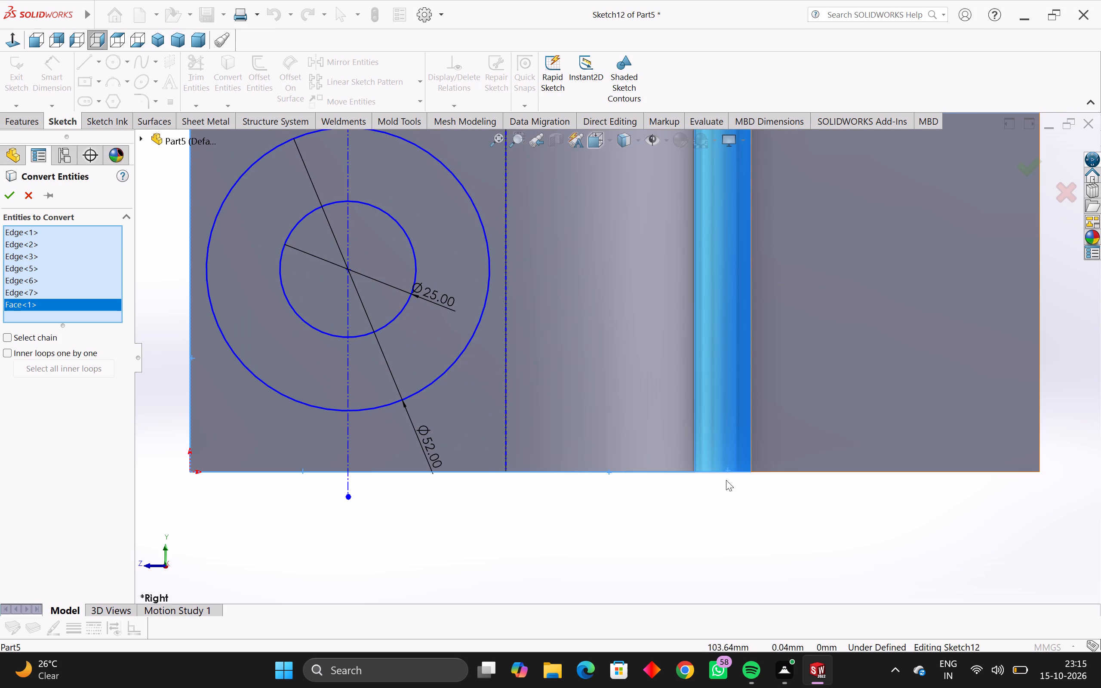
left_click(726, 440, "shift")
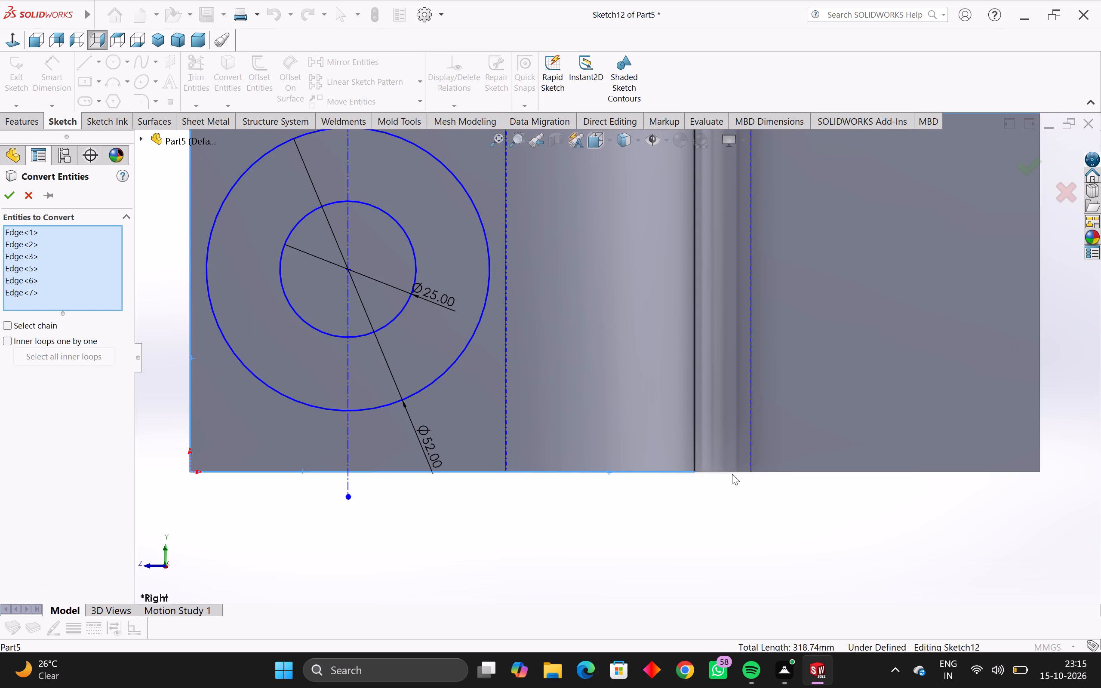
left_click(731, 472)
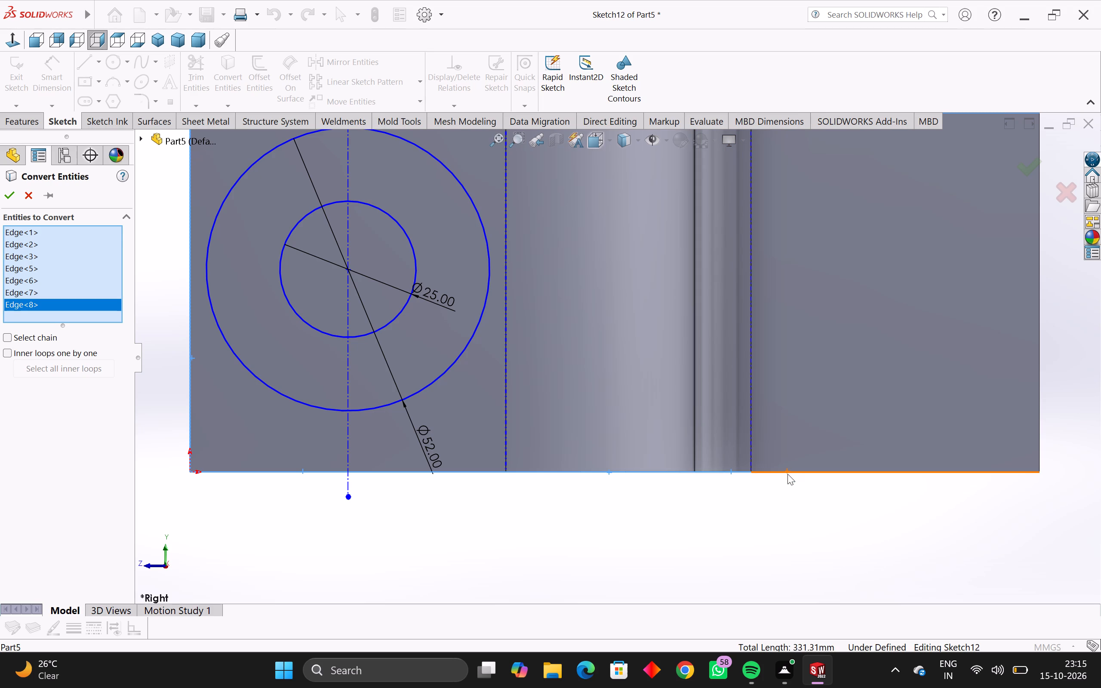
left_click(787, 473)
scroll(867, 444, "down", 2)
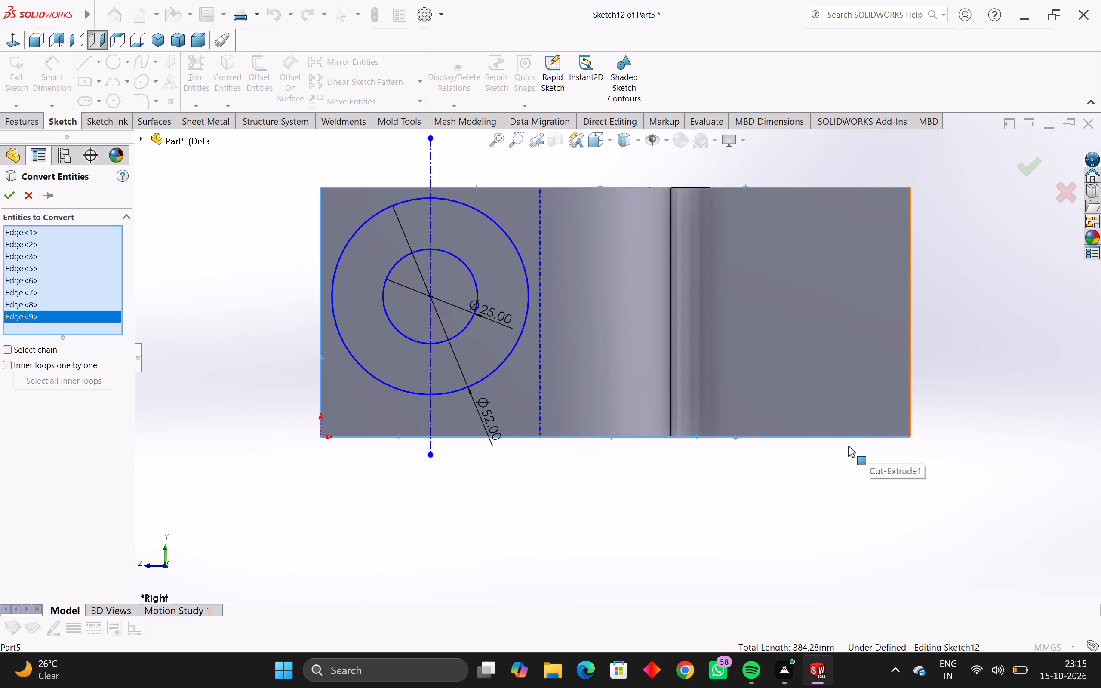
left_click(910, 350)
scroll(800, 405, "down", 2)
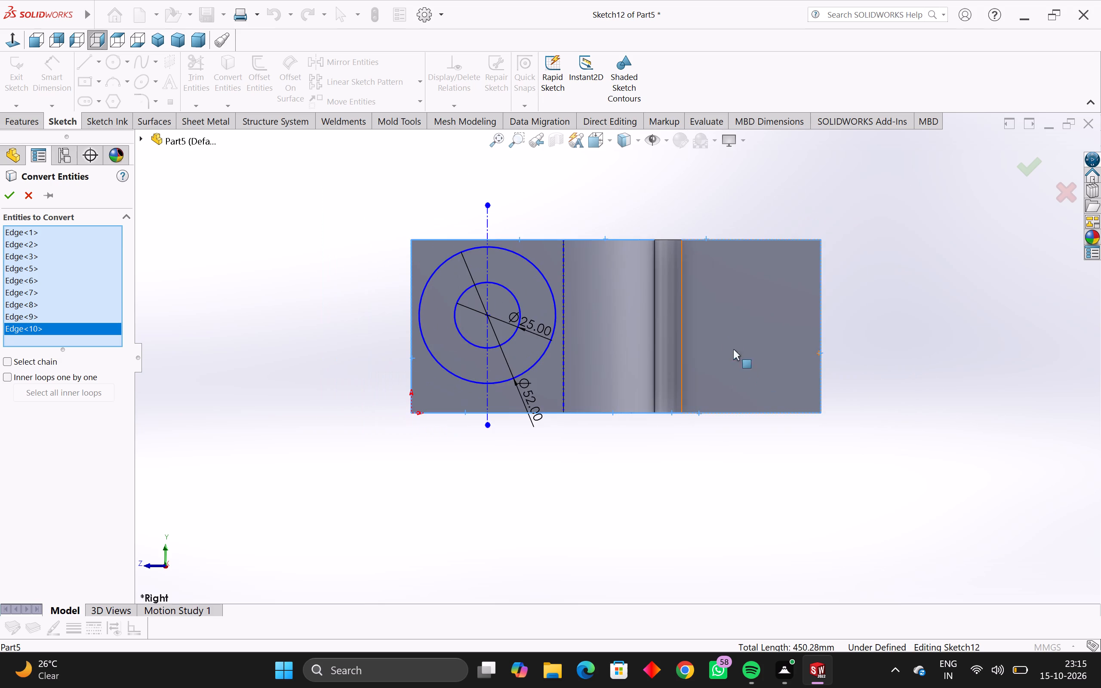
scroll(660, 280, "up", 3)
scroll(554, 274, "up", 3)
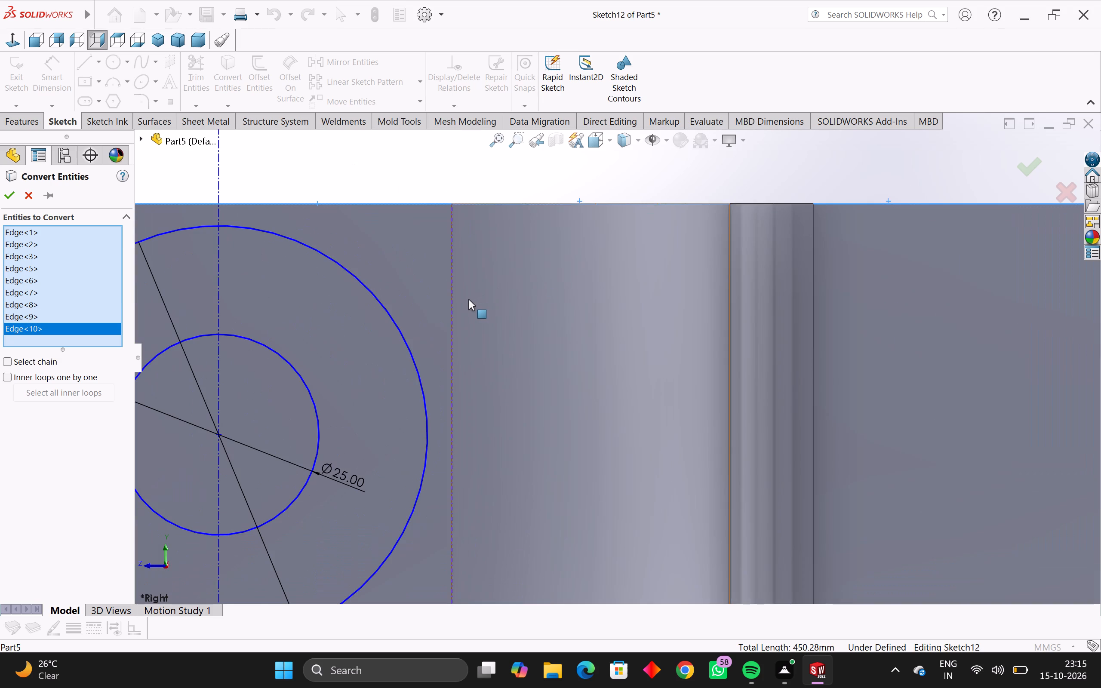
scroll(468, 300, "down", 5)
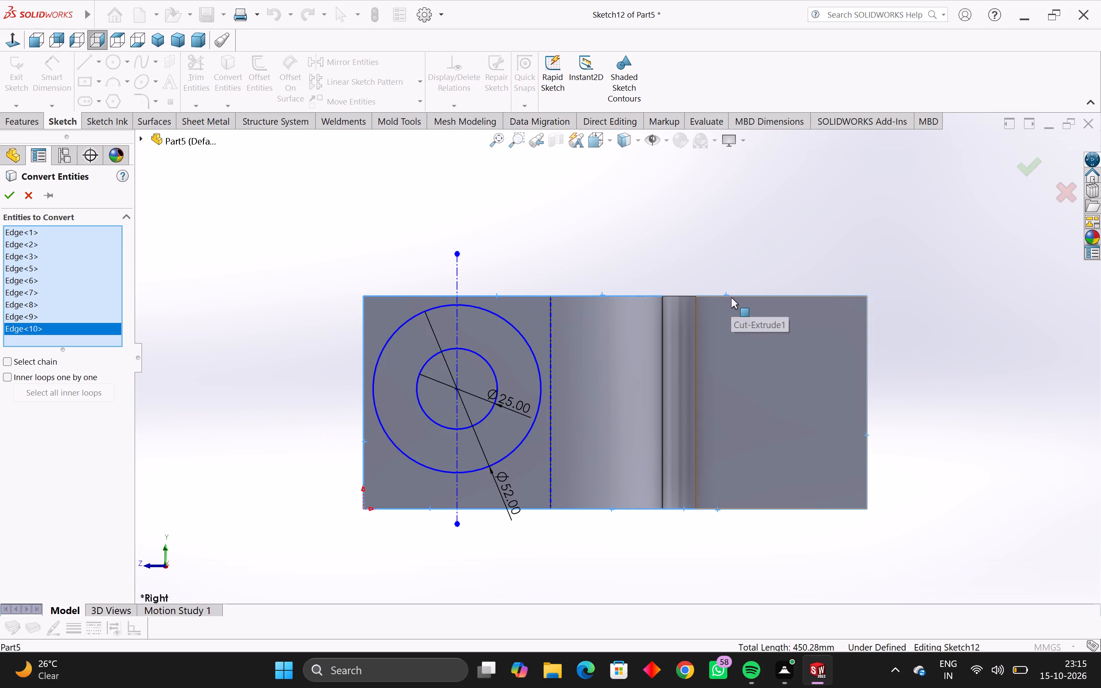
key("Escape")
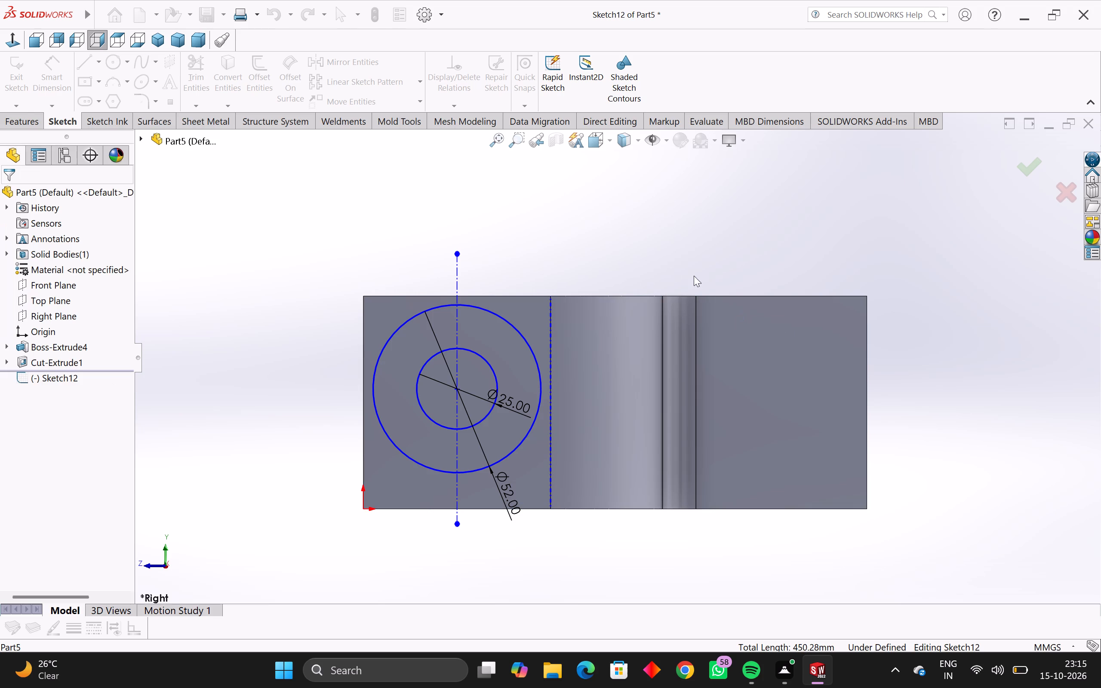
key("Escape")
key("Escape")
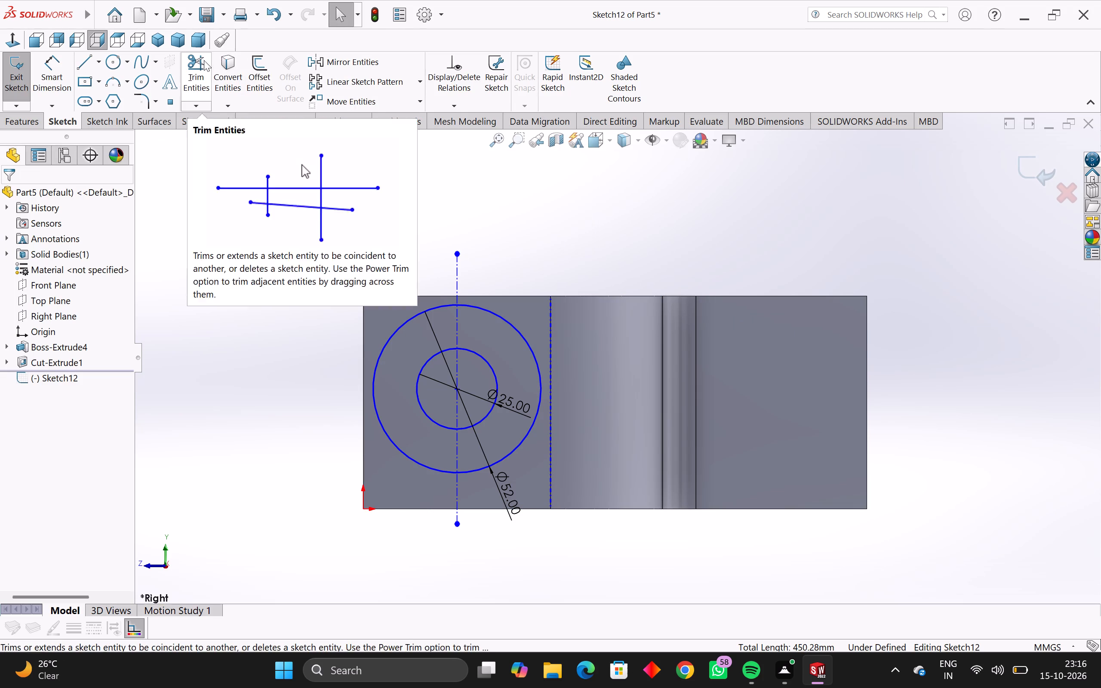
Convert the four boundary edges of the flat fork arm face around the circles into sketch entities.
left_click(235, 61)
scroll(427, 178, "up", 3)
scroll(569, 356, "down", 3)
scroll(588, 385, "down", 3)
scroll(606, 432, "up", 3)
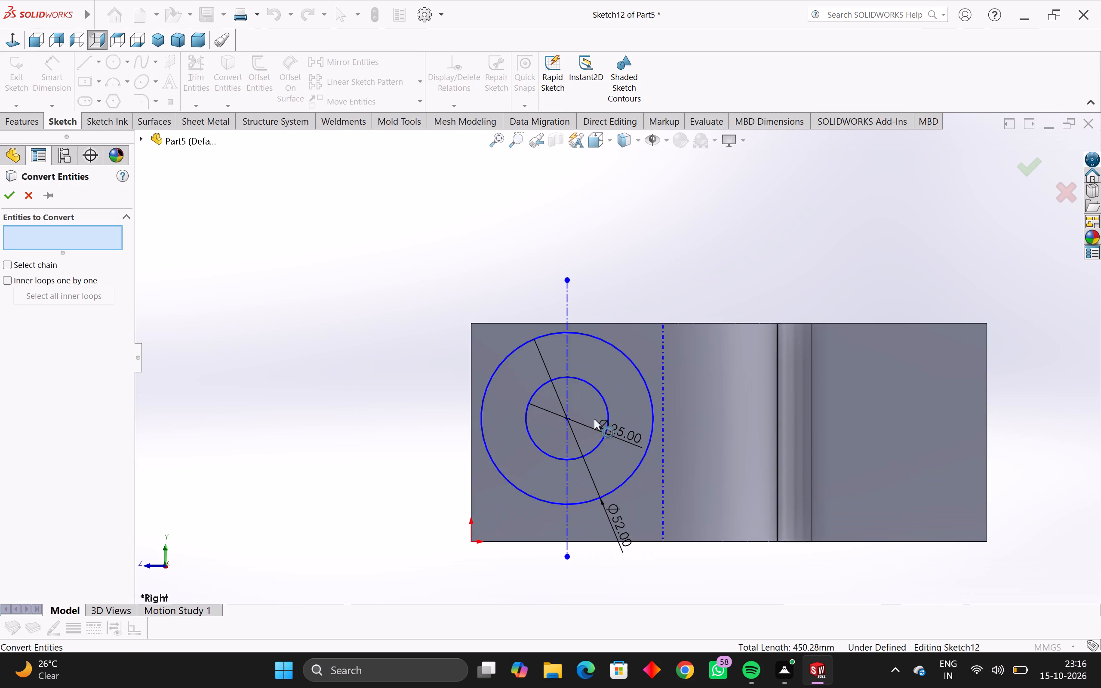
left_click(663, 365)
left_click(633, 323)
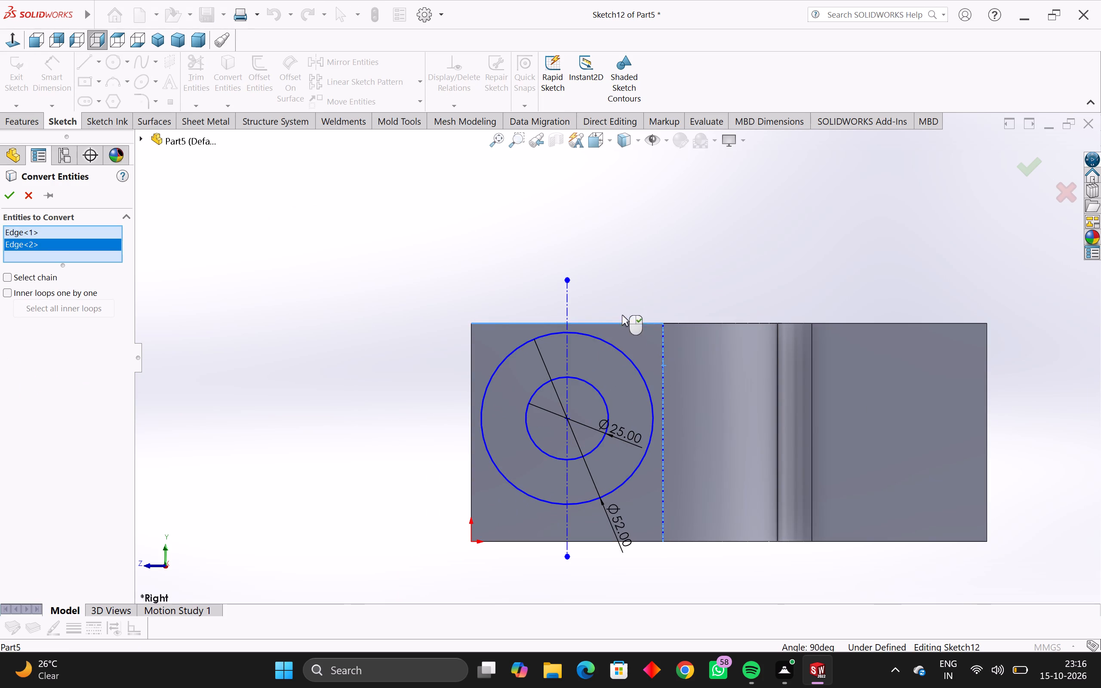
left_click(472, 356)
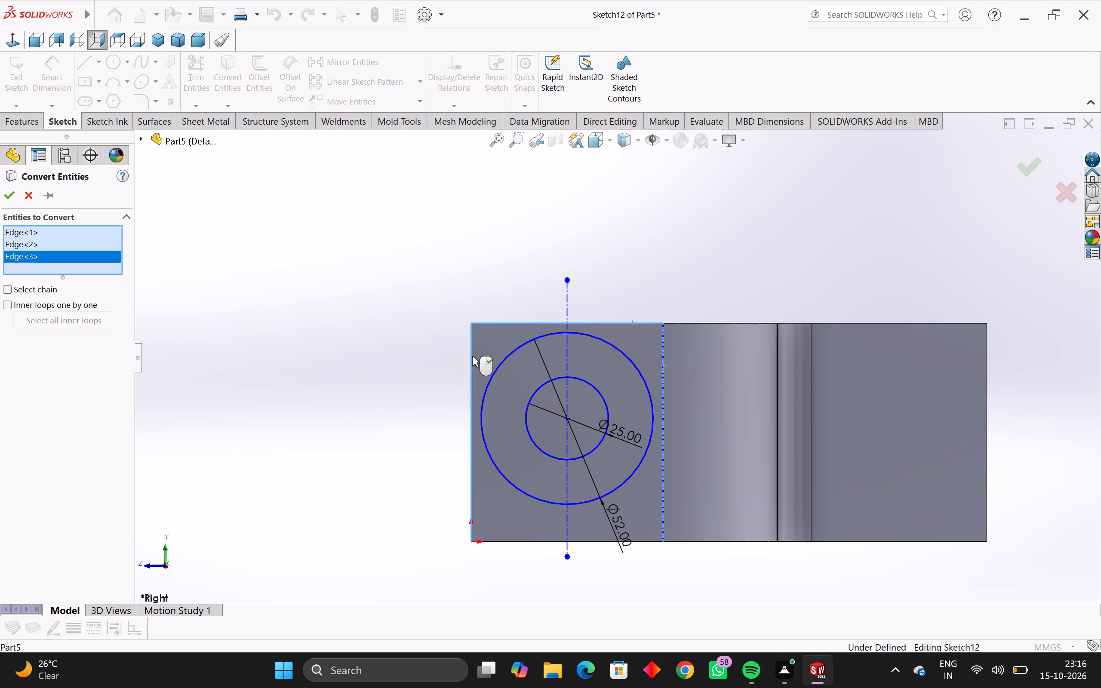
left_click(511, 541)
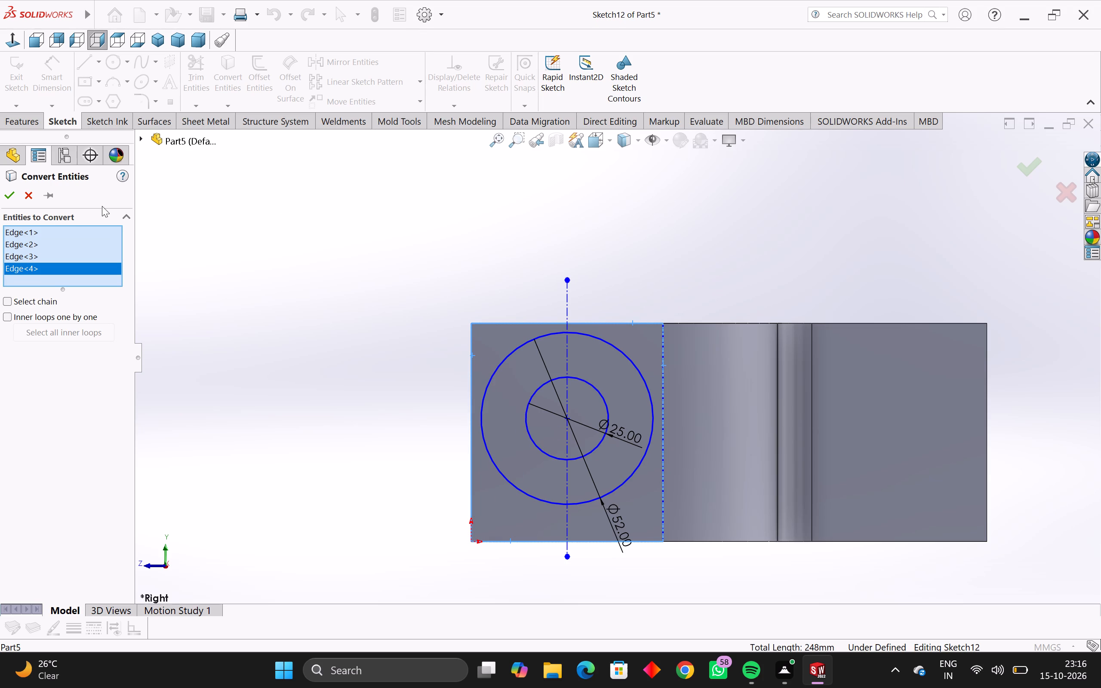
left_click(13, 199)
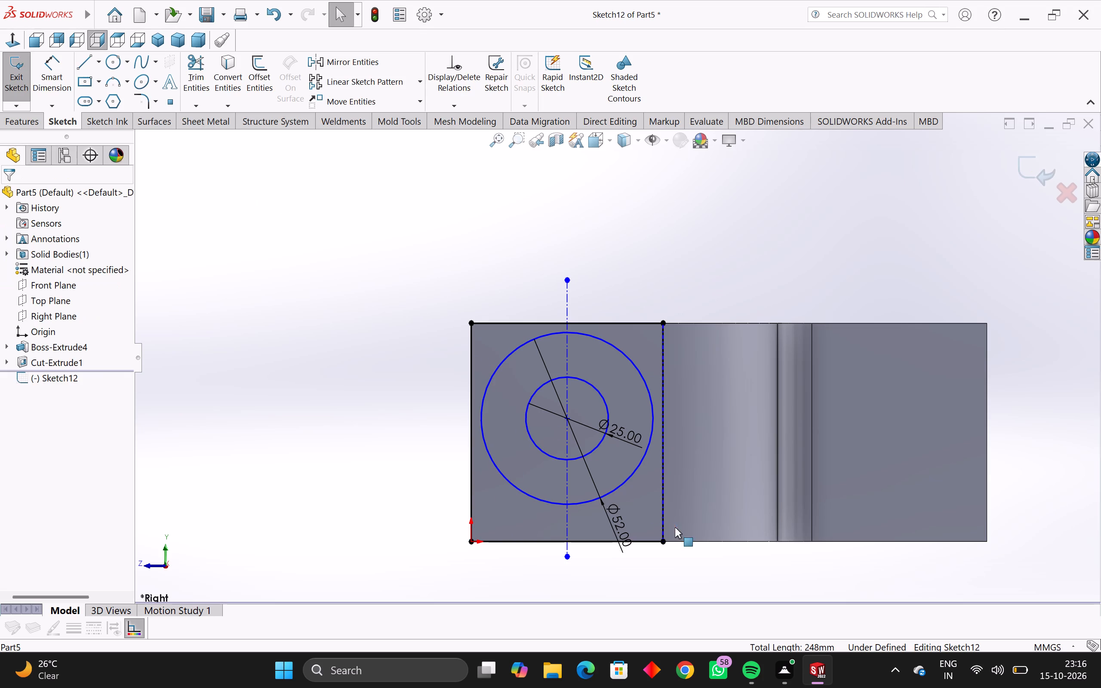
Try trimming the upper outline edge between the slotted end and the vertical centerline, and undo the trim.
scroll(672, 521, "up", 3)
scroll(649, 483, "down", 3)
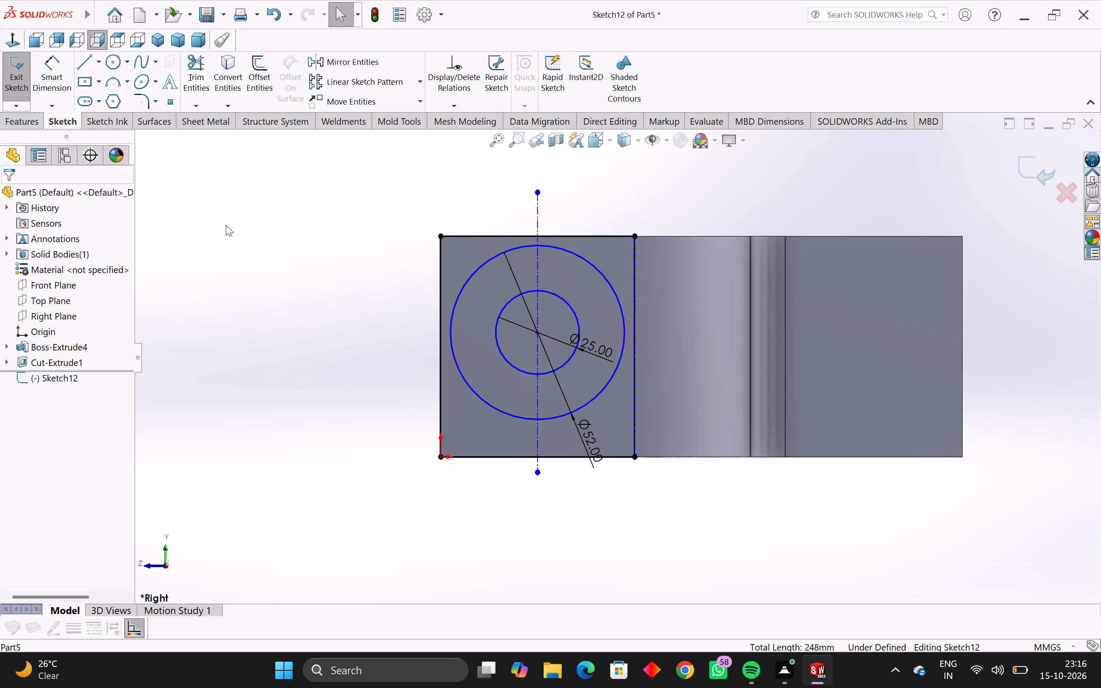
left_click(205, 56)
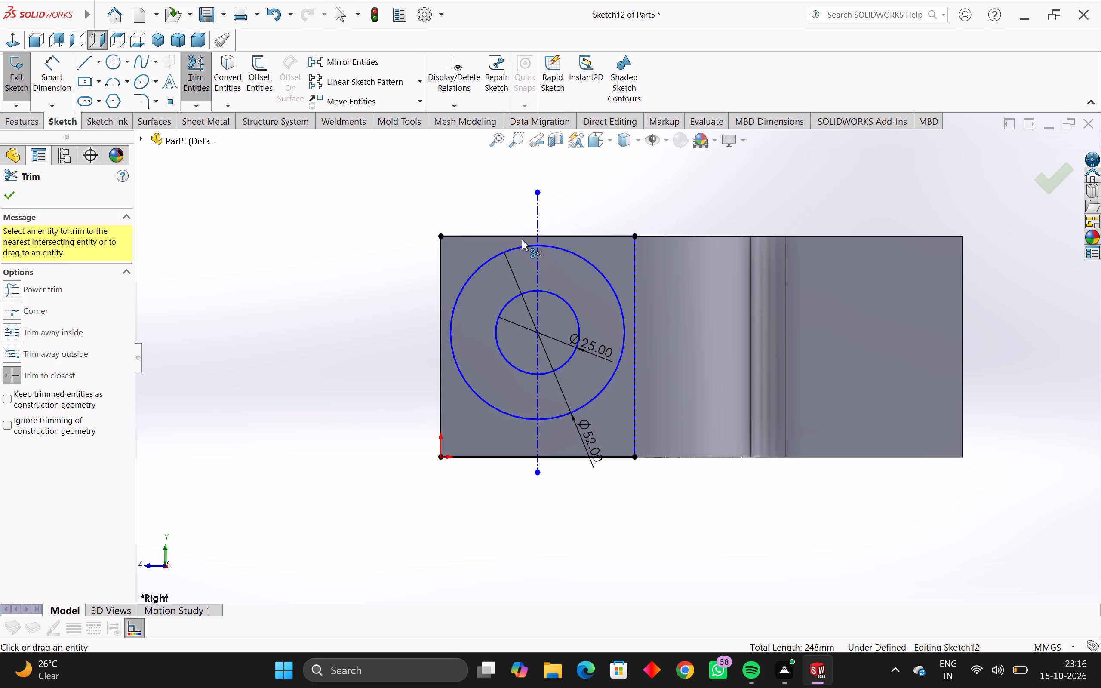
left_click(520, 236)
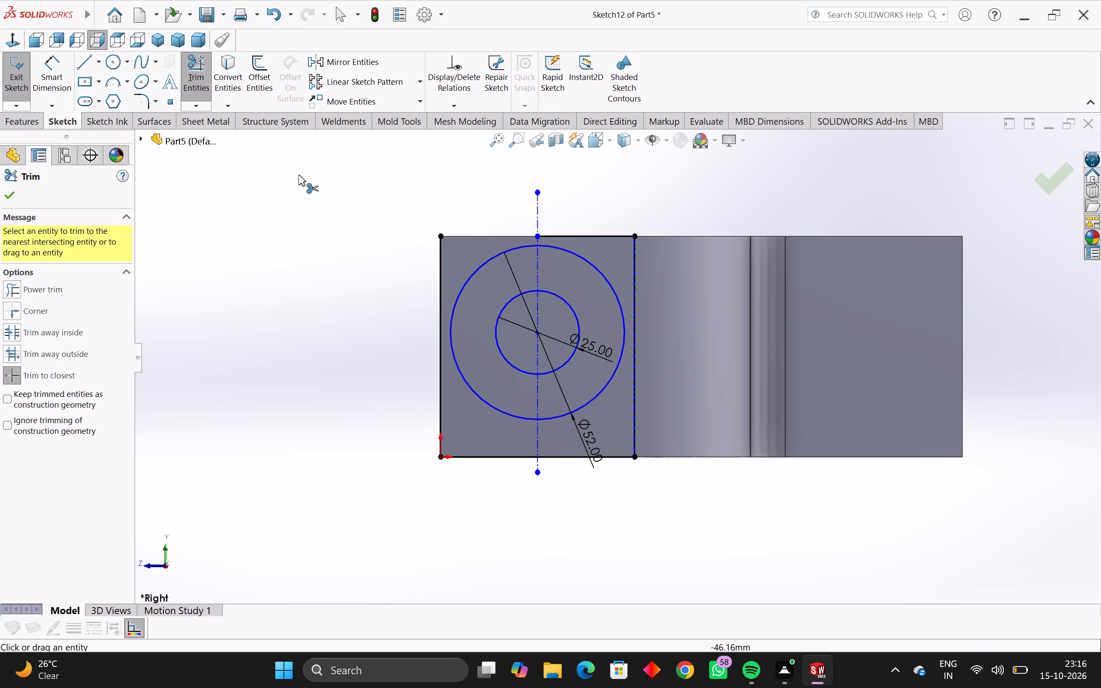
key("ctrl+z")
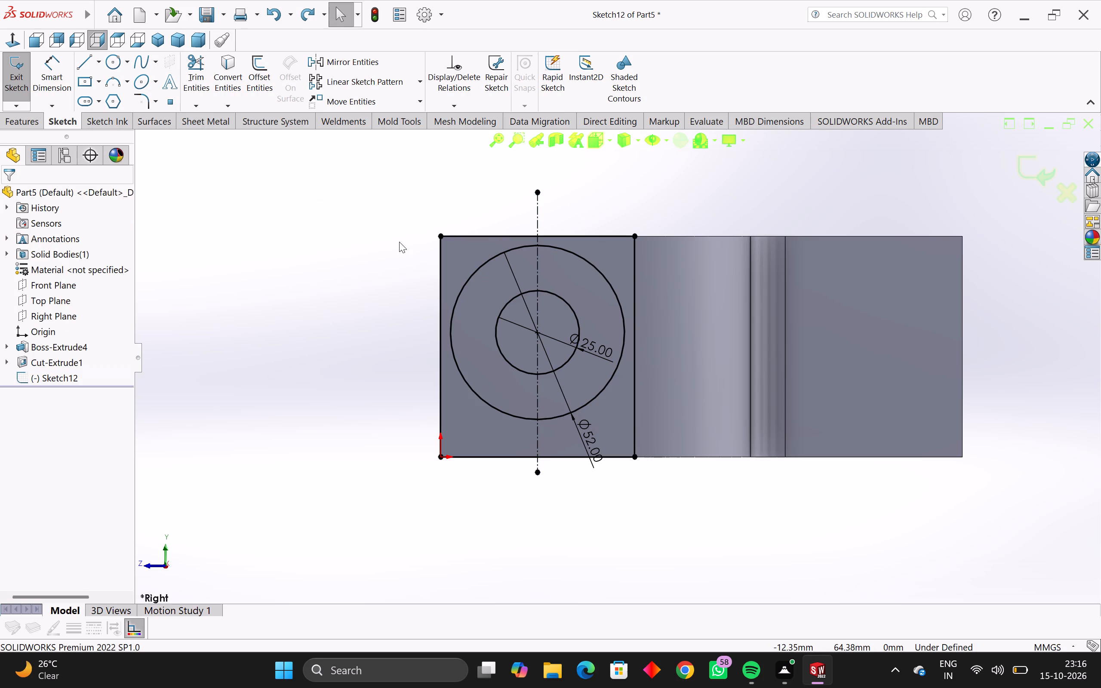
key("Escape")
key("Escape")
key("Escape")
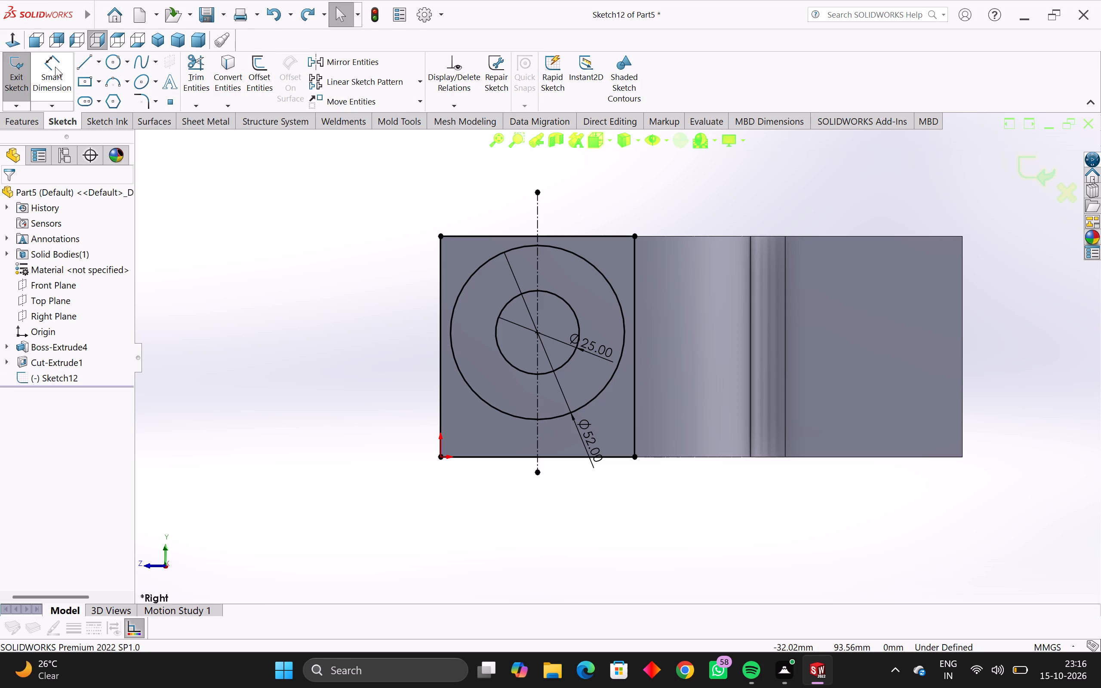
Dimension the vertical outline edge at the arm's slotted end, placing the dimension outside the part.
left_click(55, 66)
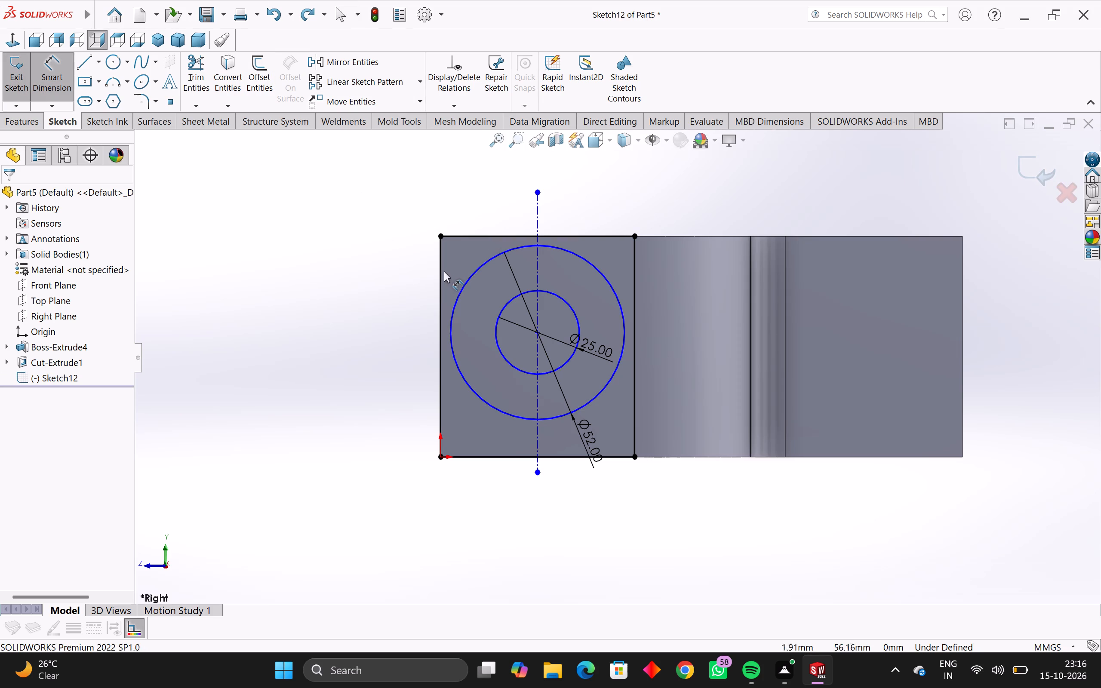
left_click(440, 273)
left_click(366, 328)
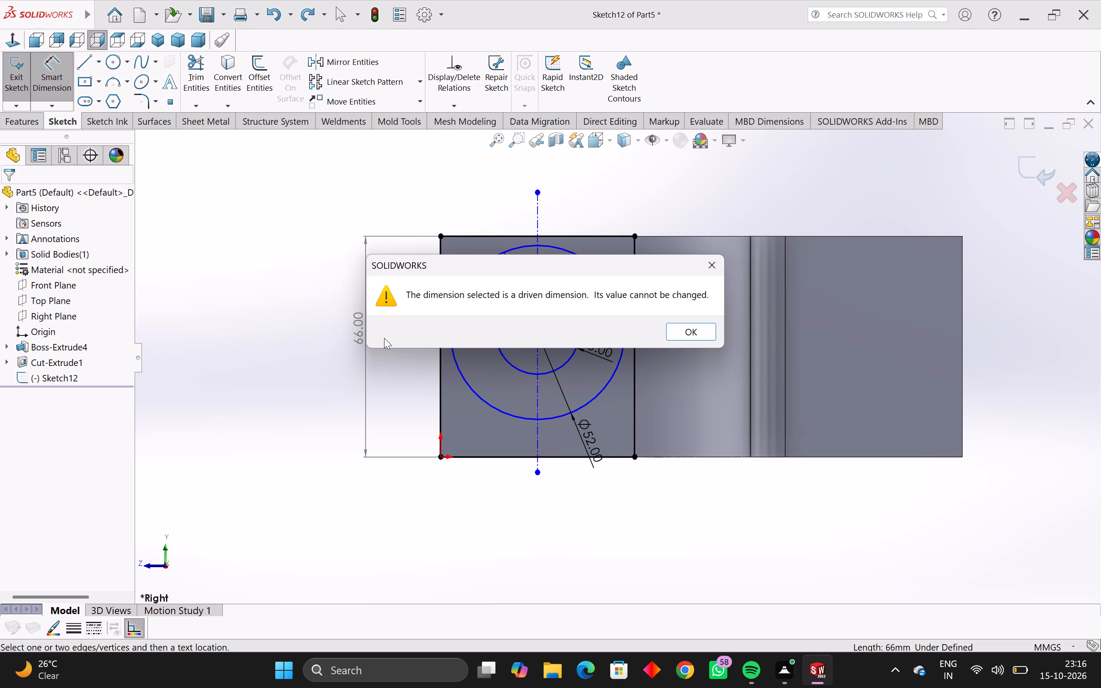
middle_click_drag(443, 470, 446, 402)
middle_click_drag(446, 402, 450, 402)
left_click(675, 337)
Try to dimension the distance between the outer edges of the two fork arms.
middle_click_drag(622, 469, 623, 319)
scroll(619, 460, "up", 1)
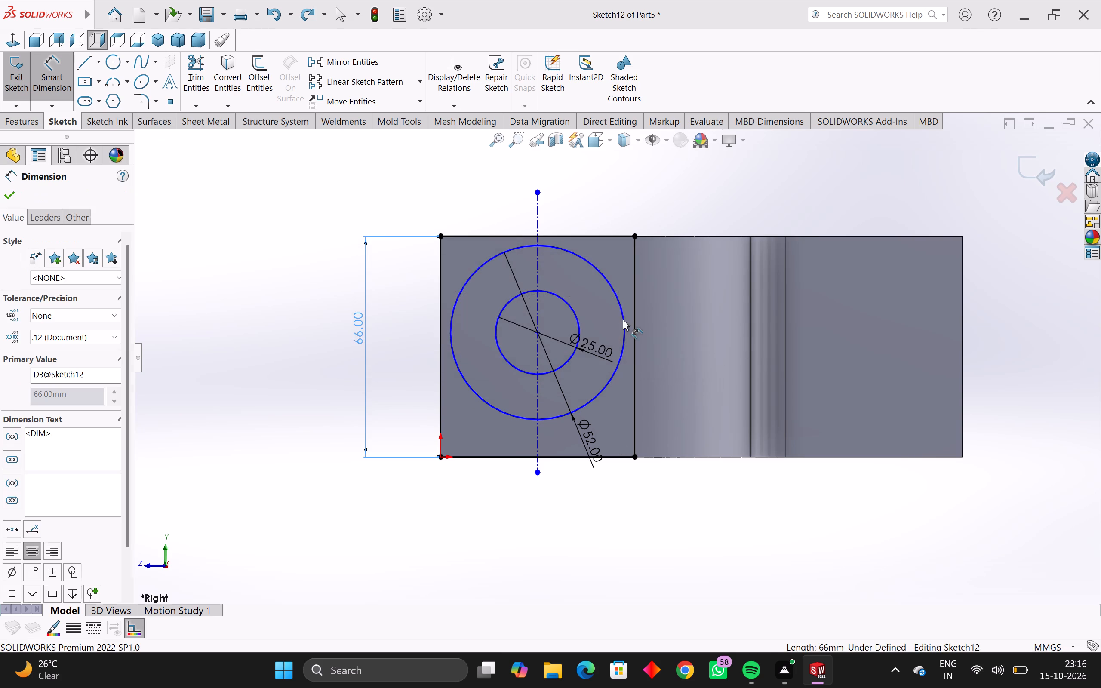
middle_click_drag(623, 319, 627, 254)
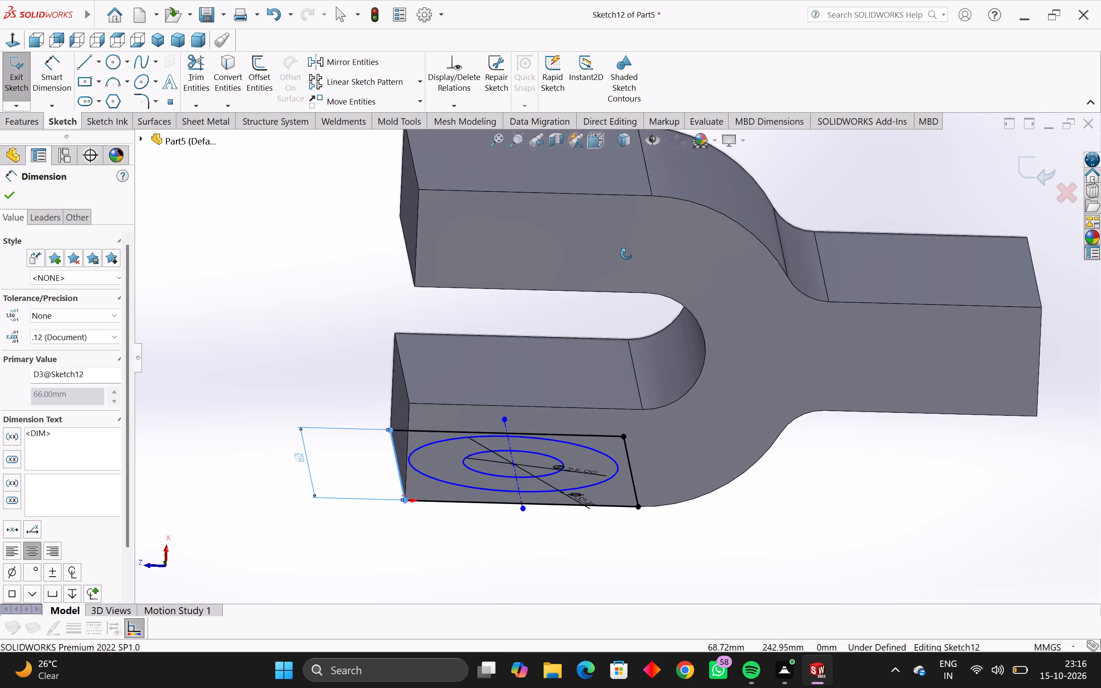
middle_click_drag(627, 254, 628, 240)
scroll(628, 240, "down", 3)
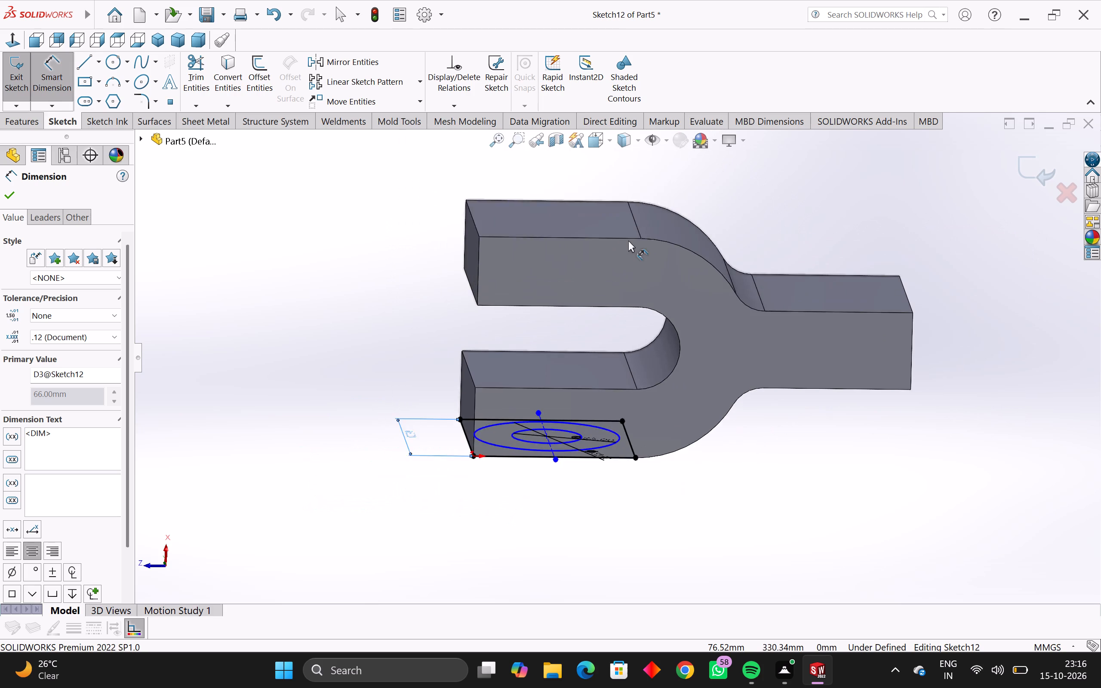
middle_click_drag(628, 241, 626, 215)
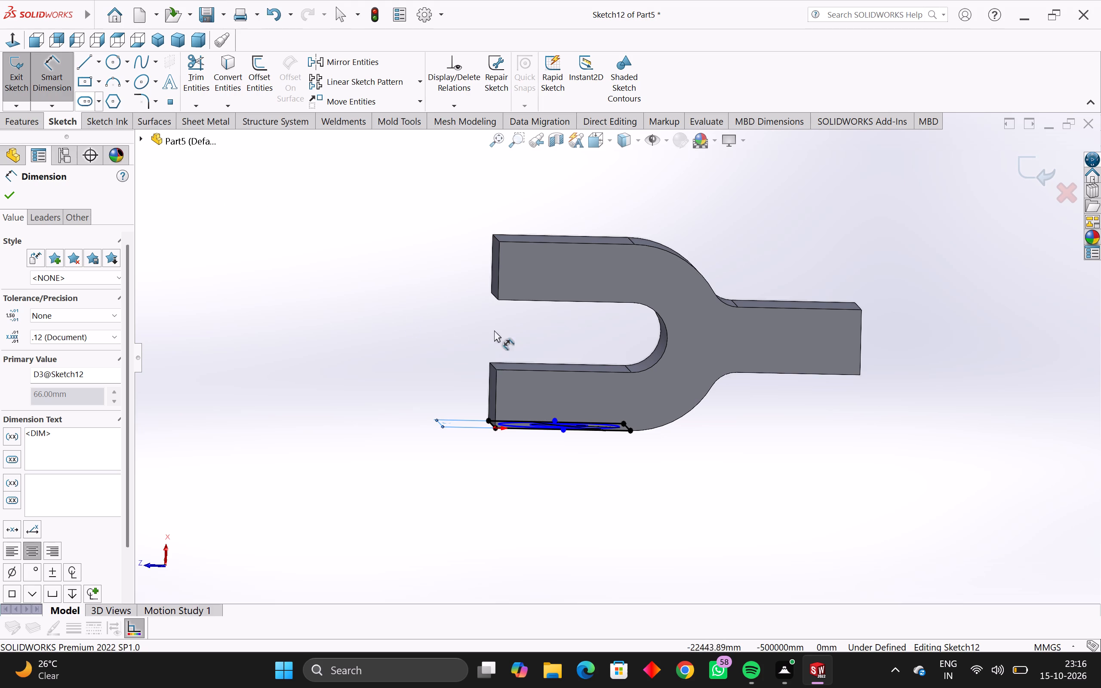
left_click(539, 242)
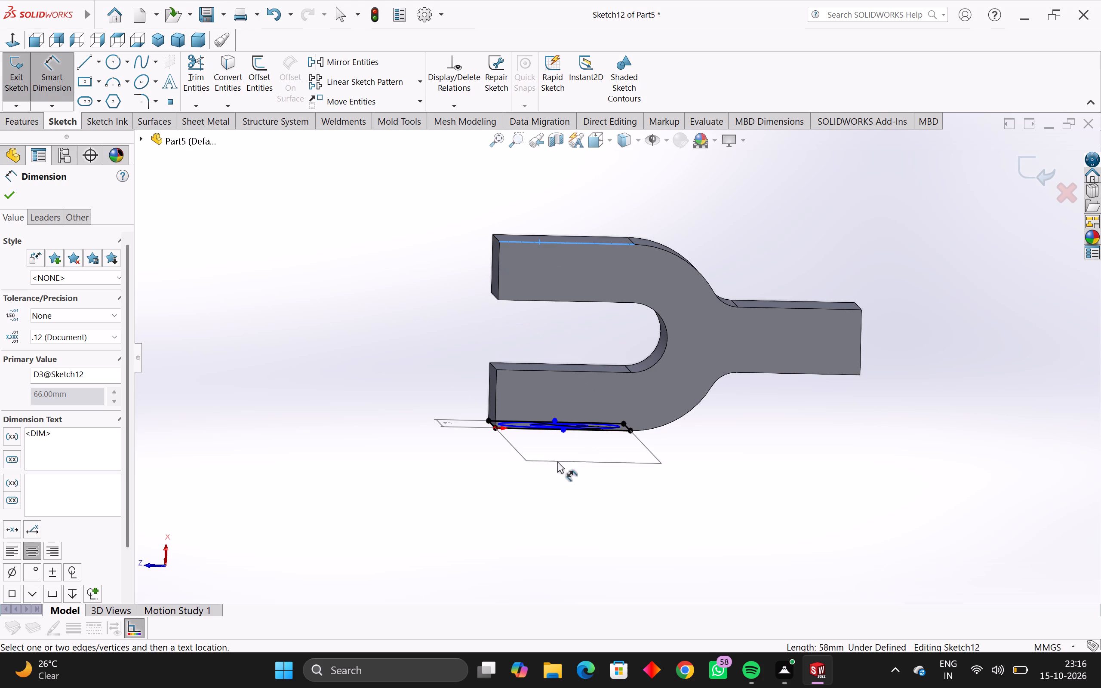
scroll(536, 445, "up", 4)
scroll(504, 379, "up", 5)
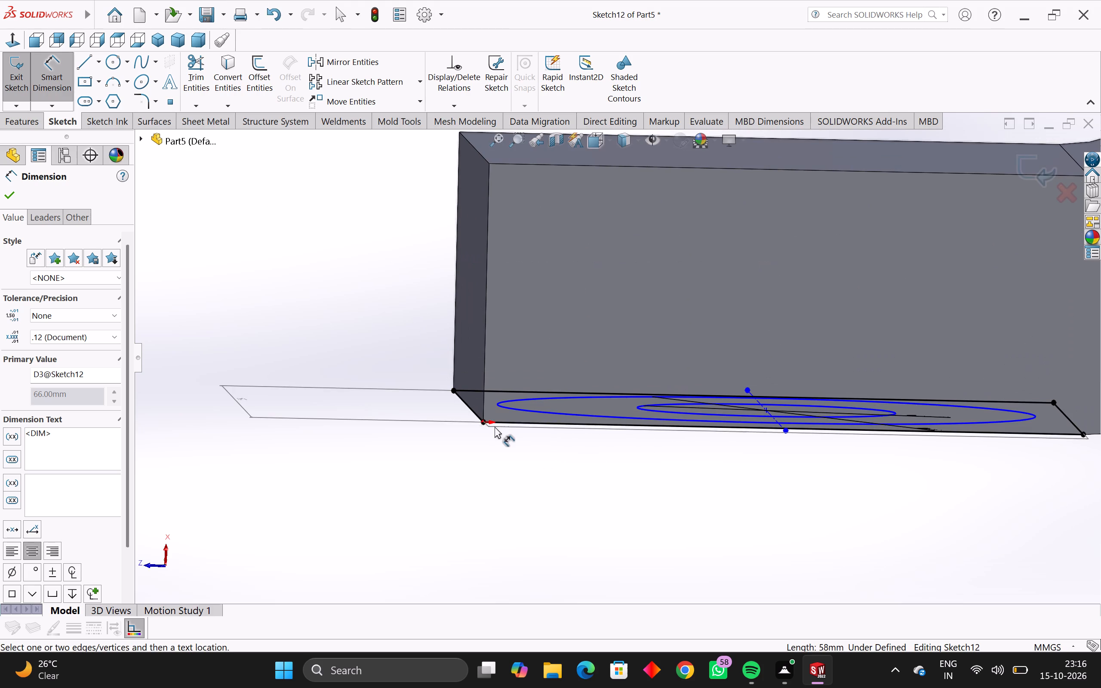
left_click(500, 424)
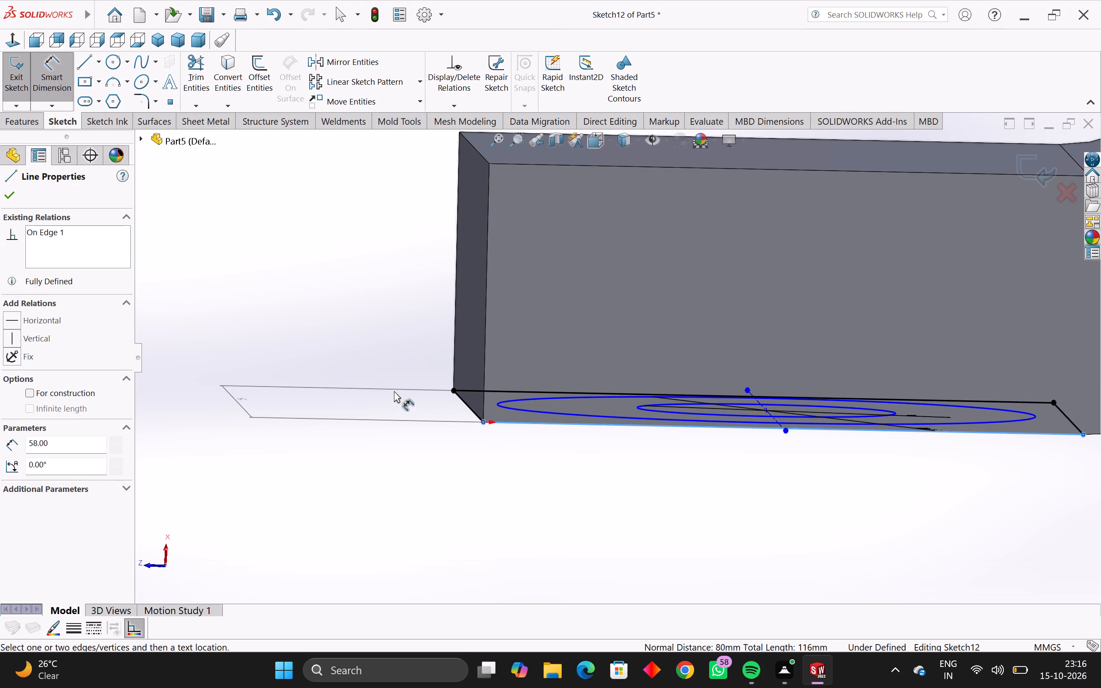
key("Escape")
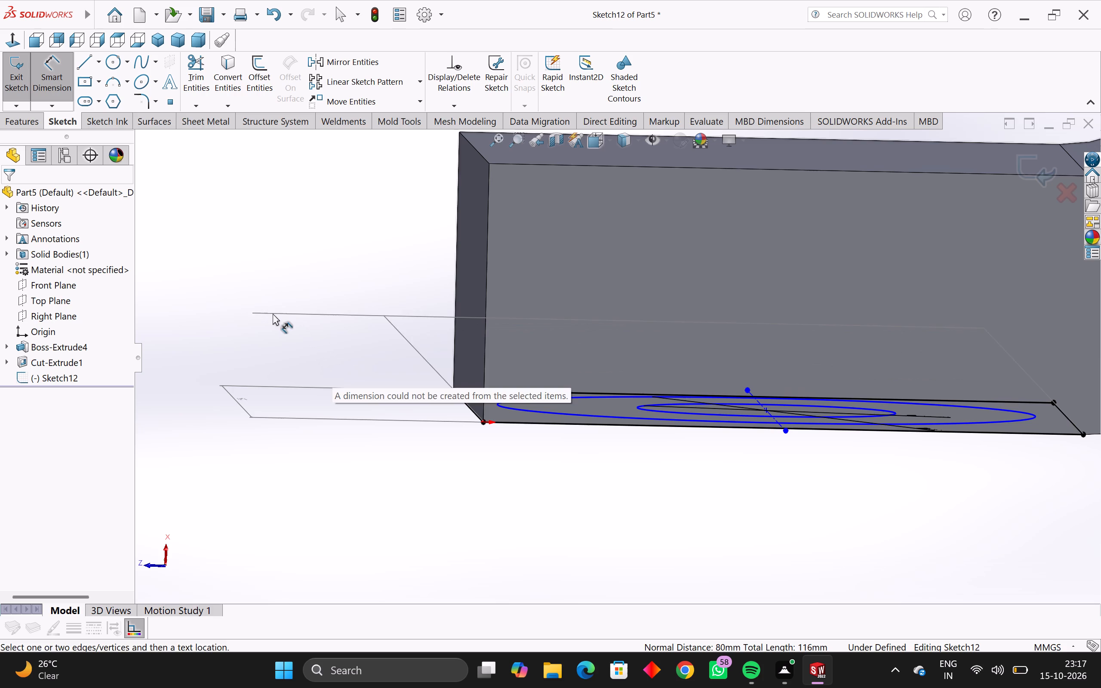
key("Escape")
Examine the fork's slot, arms and sketched circle face from several angles.
scroll(454, 320, "down", 3)
middle_click_drag(563, 293, 603, 439)
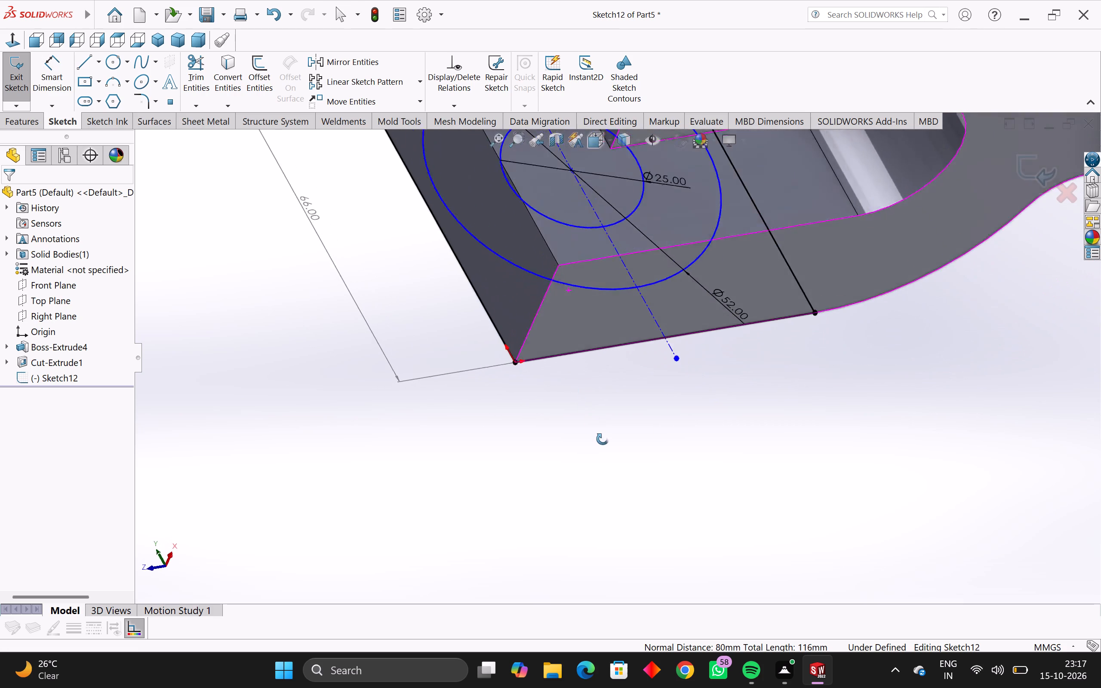
middle_click_drag(603, 439, 786, 200)
scroll(786, 200, "down", 1)
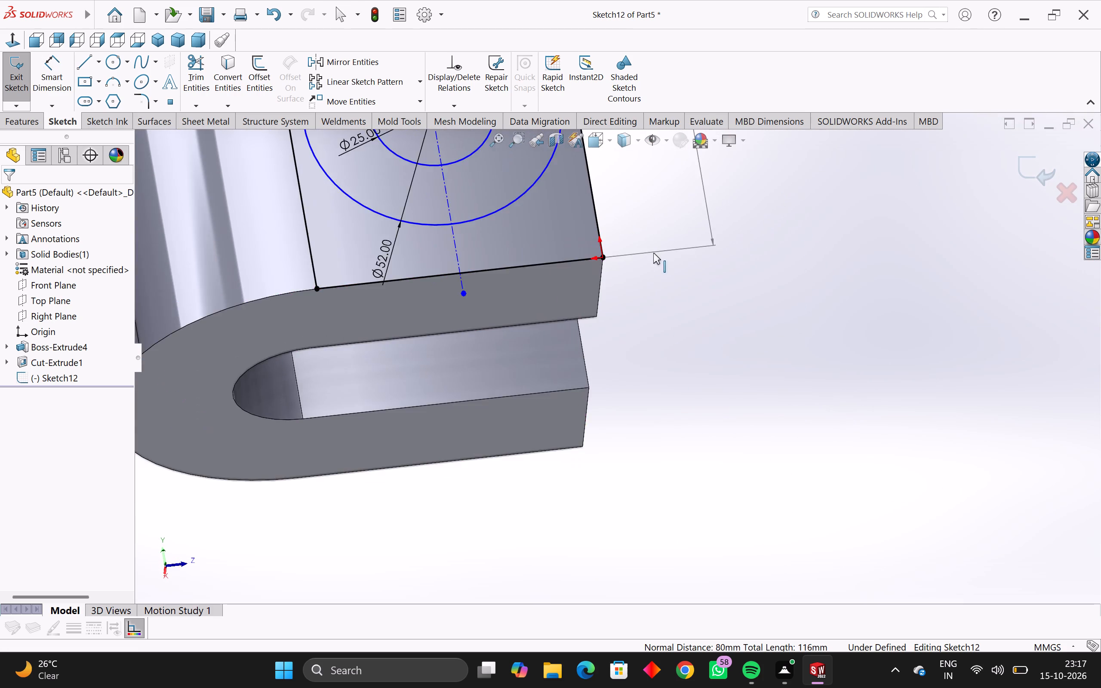
scroll(641, 255, "down", 3)
middle_click_drag(559, 249, 538, 222)
scroll(538, 222, "up", 3)
middle_click_drag(538, 222, 577, 197)
scroll(577, 197, "down", 4)
middle_click_drag(566, 205, 543, 231)
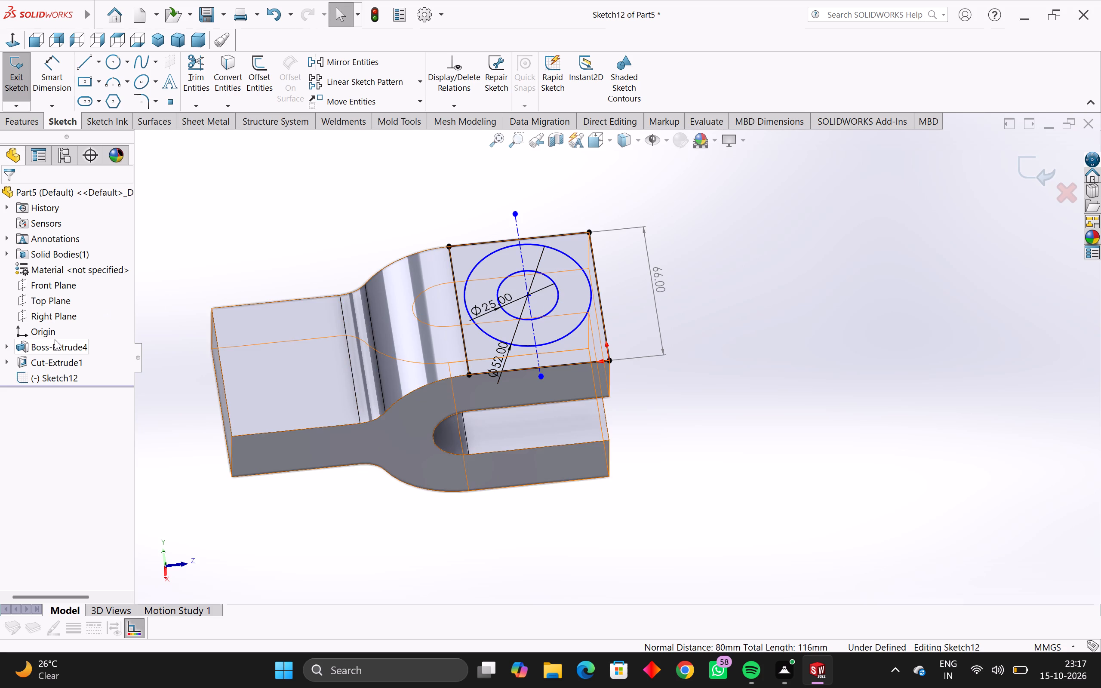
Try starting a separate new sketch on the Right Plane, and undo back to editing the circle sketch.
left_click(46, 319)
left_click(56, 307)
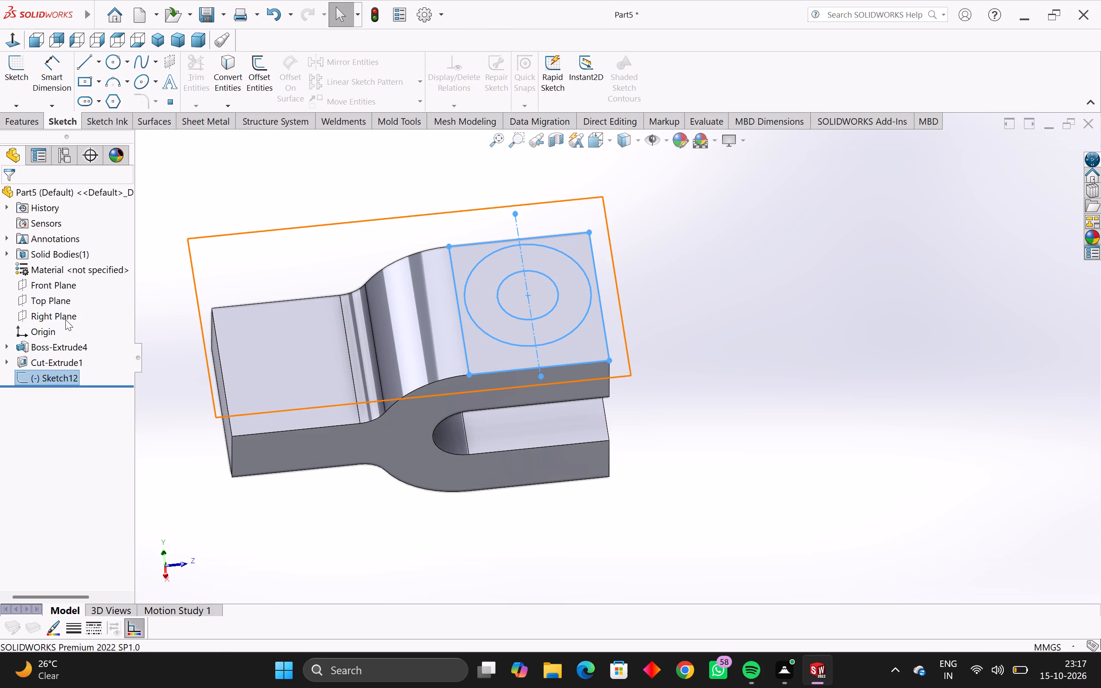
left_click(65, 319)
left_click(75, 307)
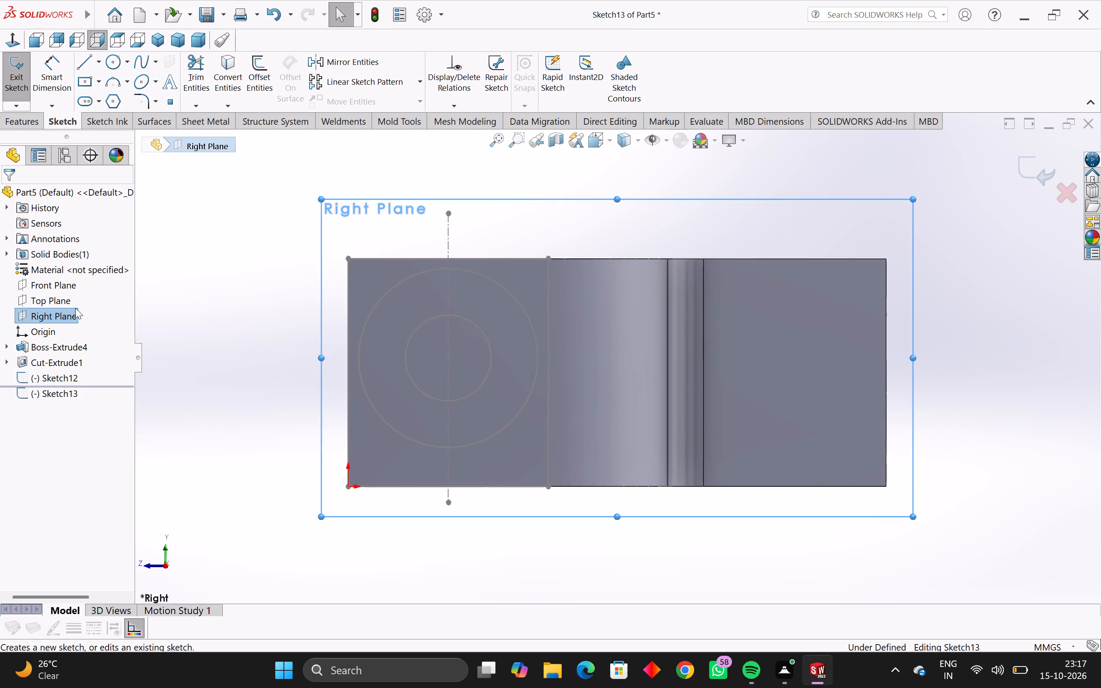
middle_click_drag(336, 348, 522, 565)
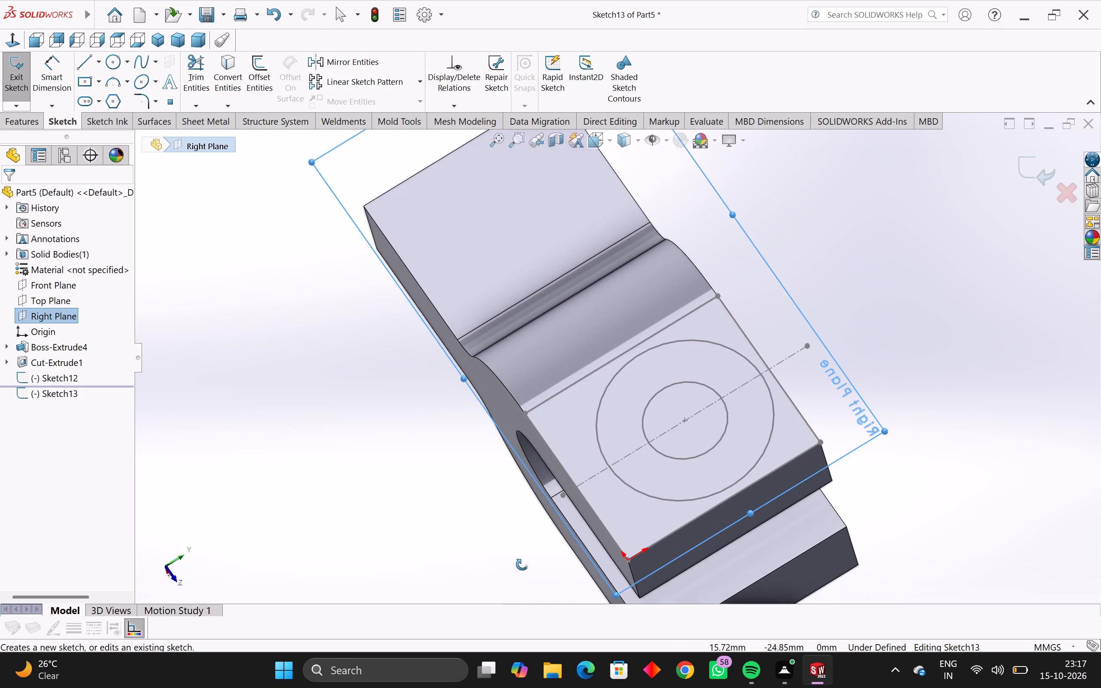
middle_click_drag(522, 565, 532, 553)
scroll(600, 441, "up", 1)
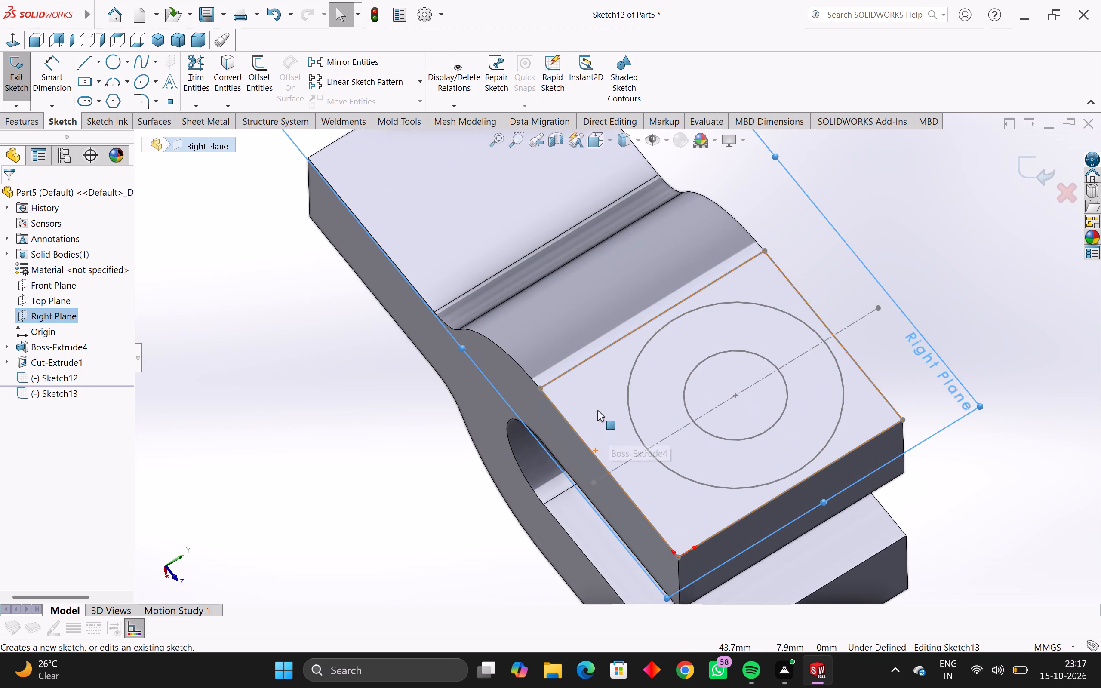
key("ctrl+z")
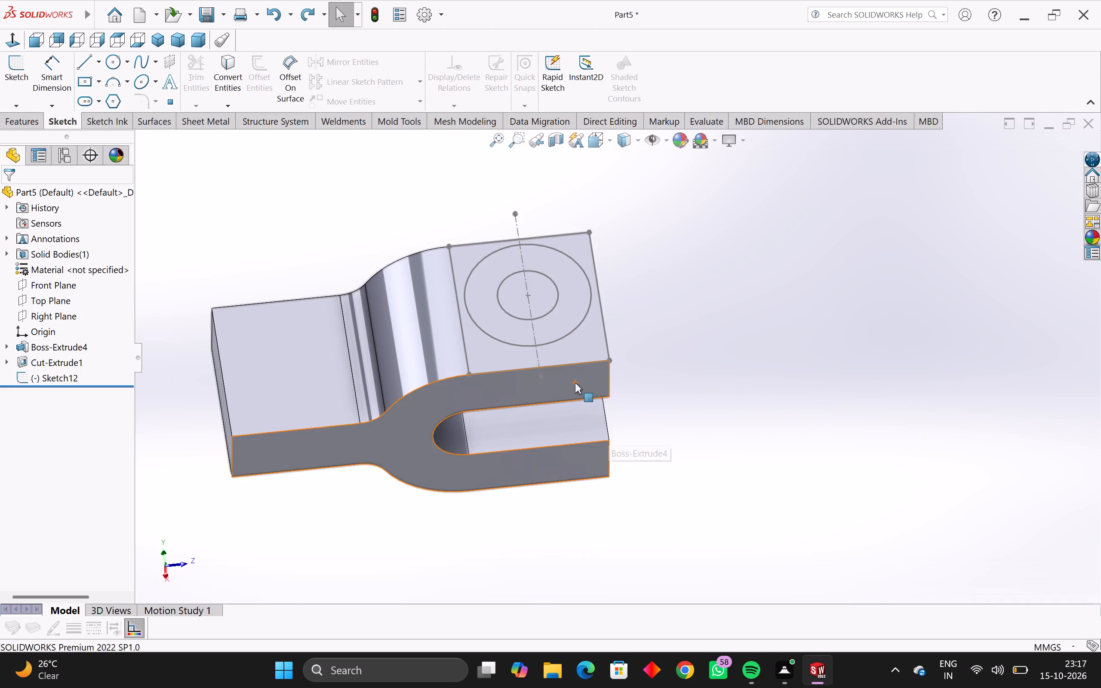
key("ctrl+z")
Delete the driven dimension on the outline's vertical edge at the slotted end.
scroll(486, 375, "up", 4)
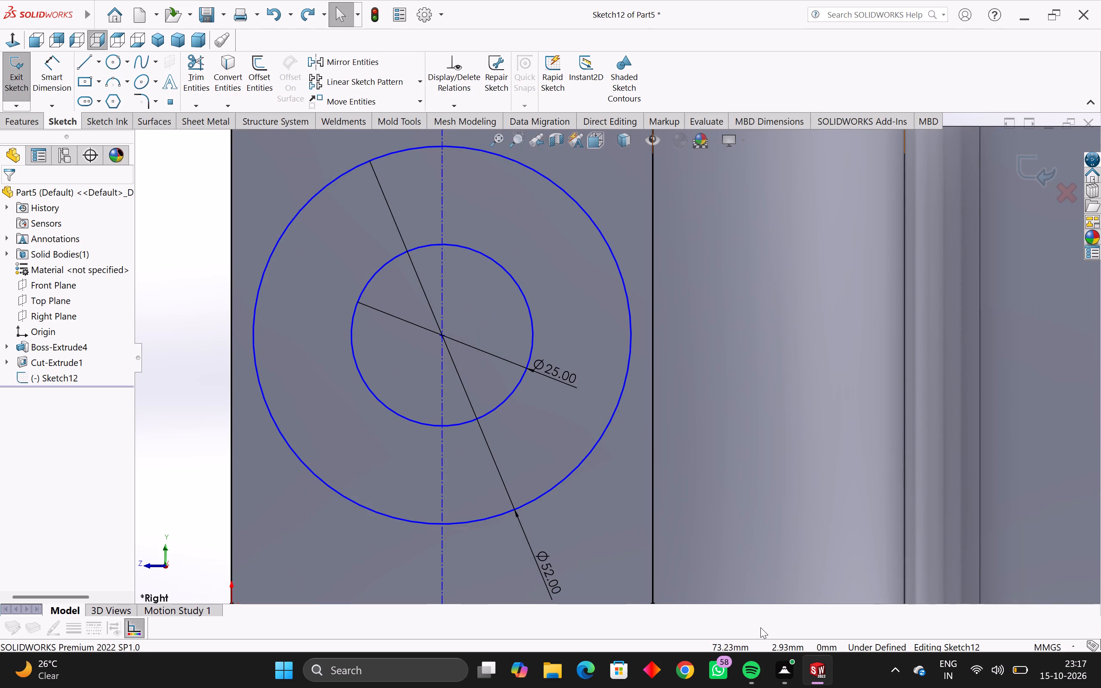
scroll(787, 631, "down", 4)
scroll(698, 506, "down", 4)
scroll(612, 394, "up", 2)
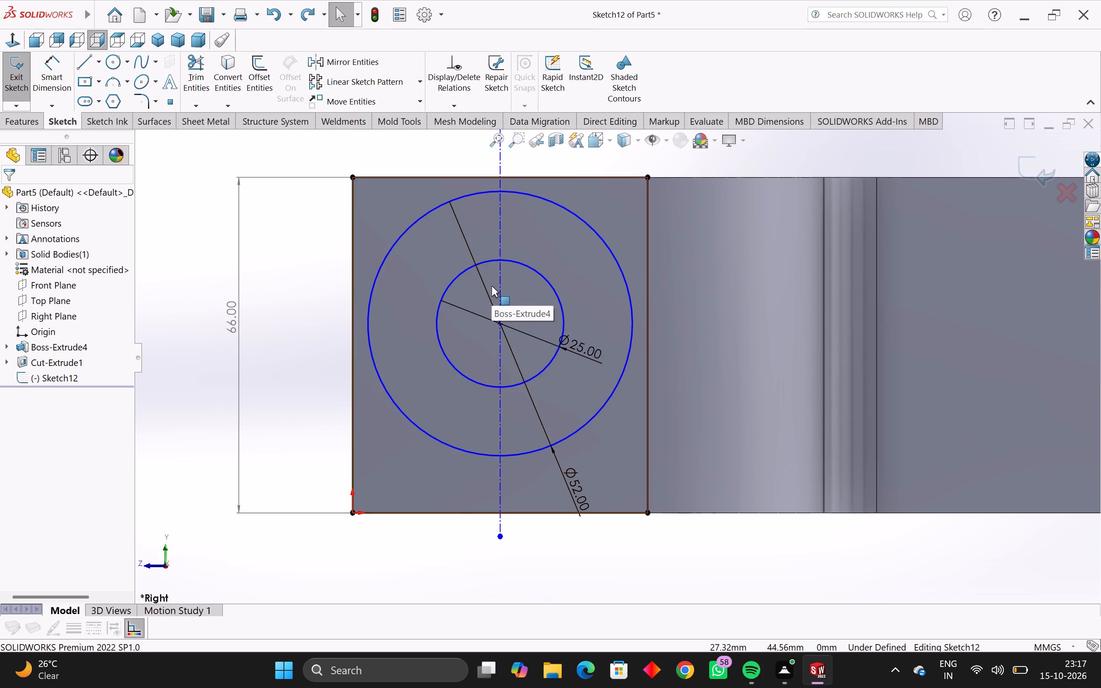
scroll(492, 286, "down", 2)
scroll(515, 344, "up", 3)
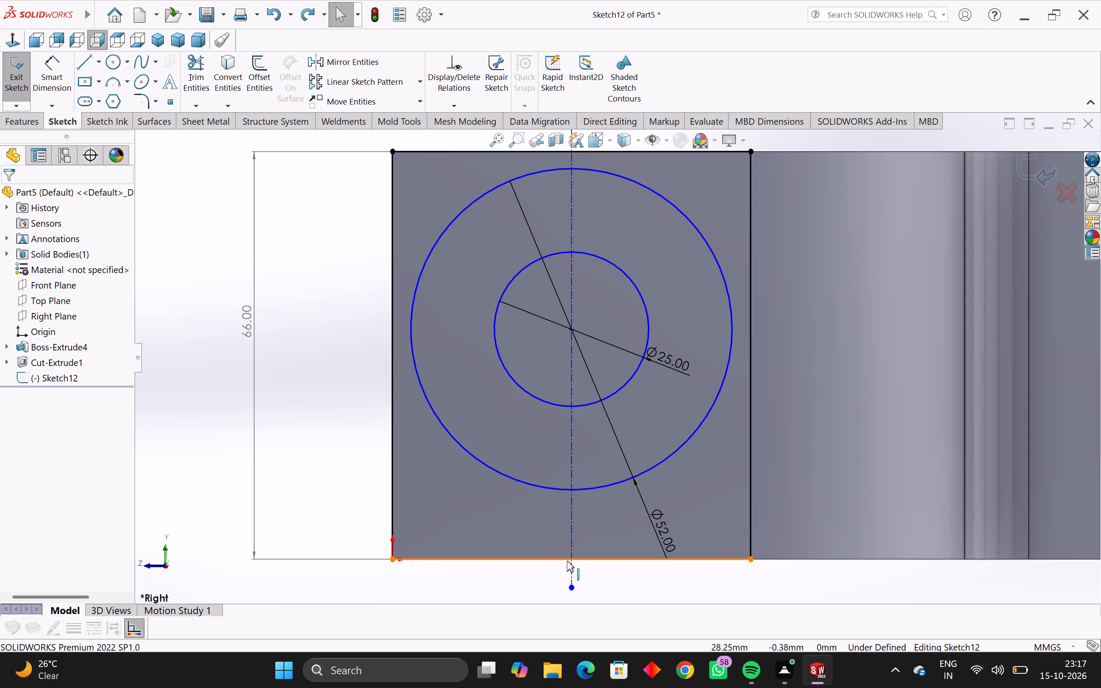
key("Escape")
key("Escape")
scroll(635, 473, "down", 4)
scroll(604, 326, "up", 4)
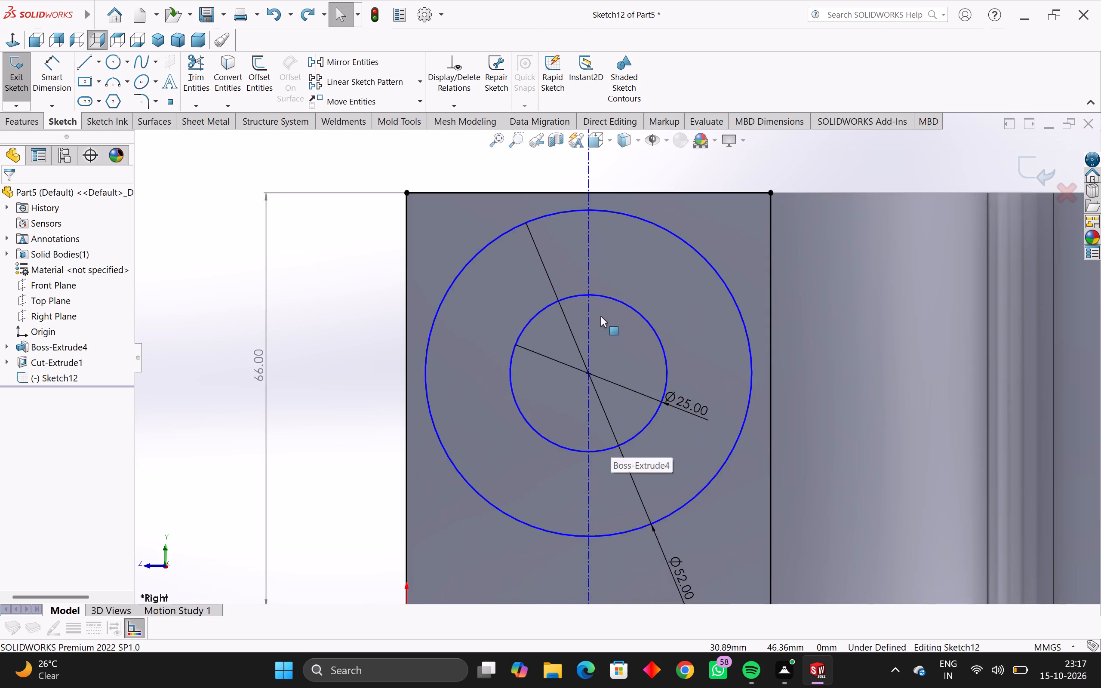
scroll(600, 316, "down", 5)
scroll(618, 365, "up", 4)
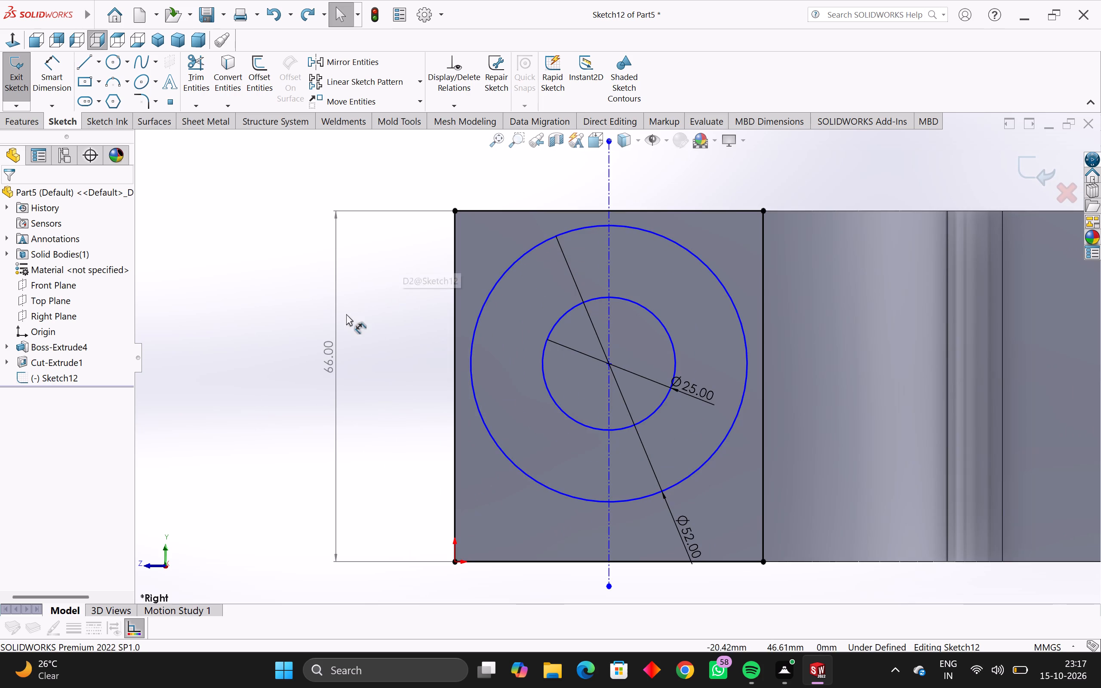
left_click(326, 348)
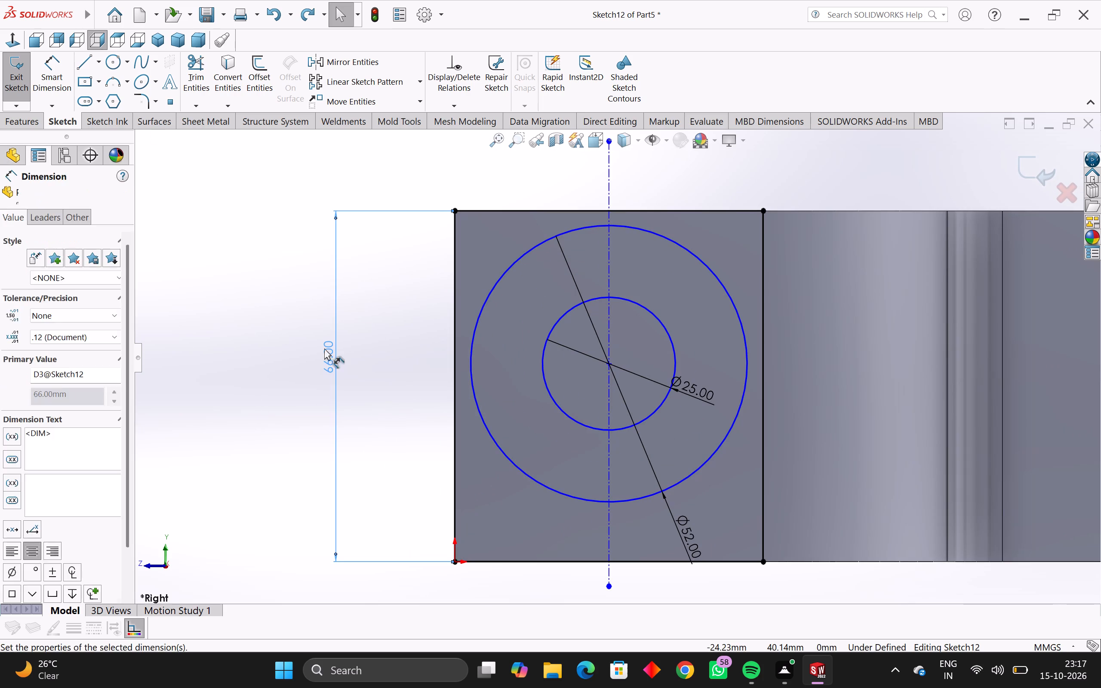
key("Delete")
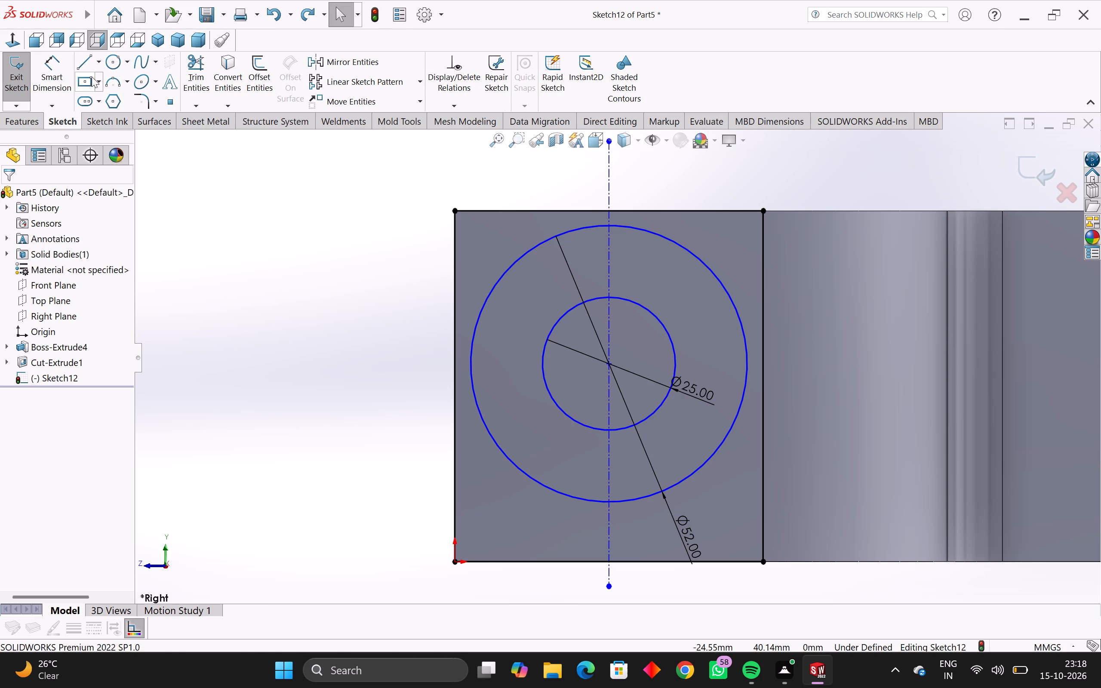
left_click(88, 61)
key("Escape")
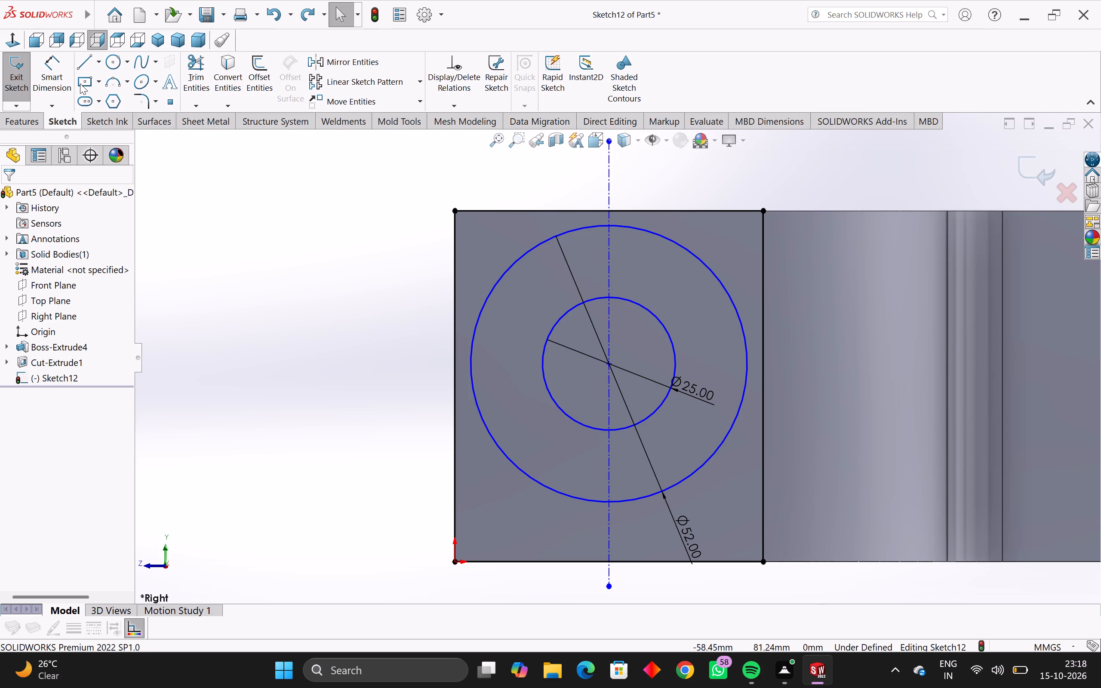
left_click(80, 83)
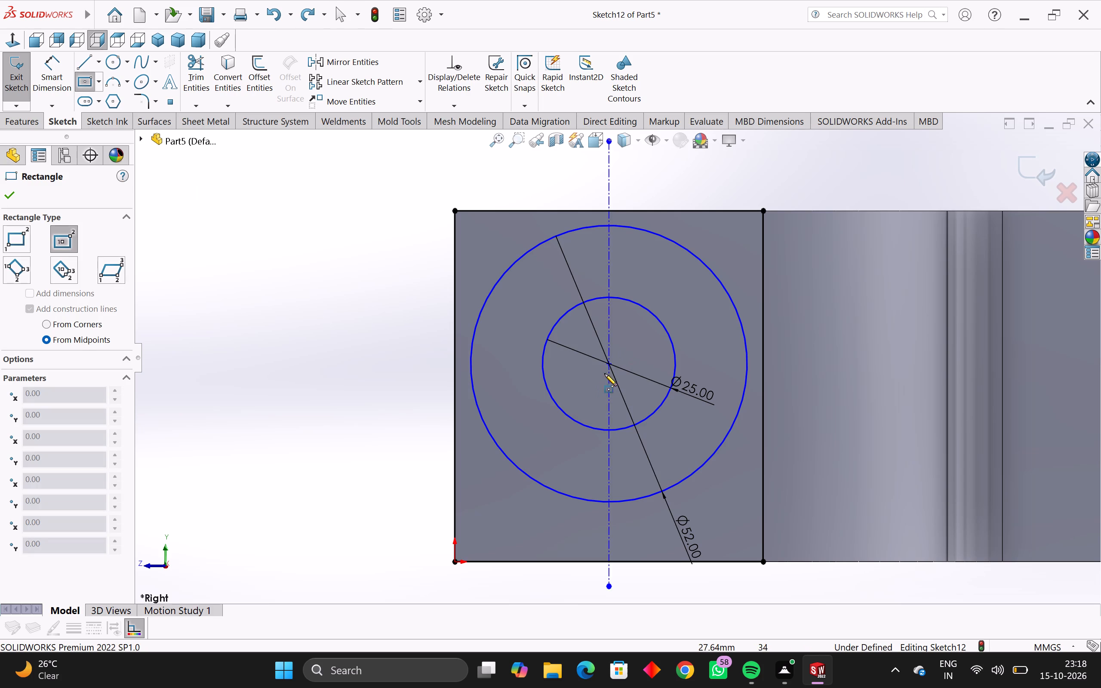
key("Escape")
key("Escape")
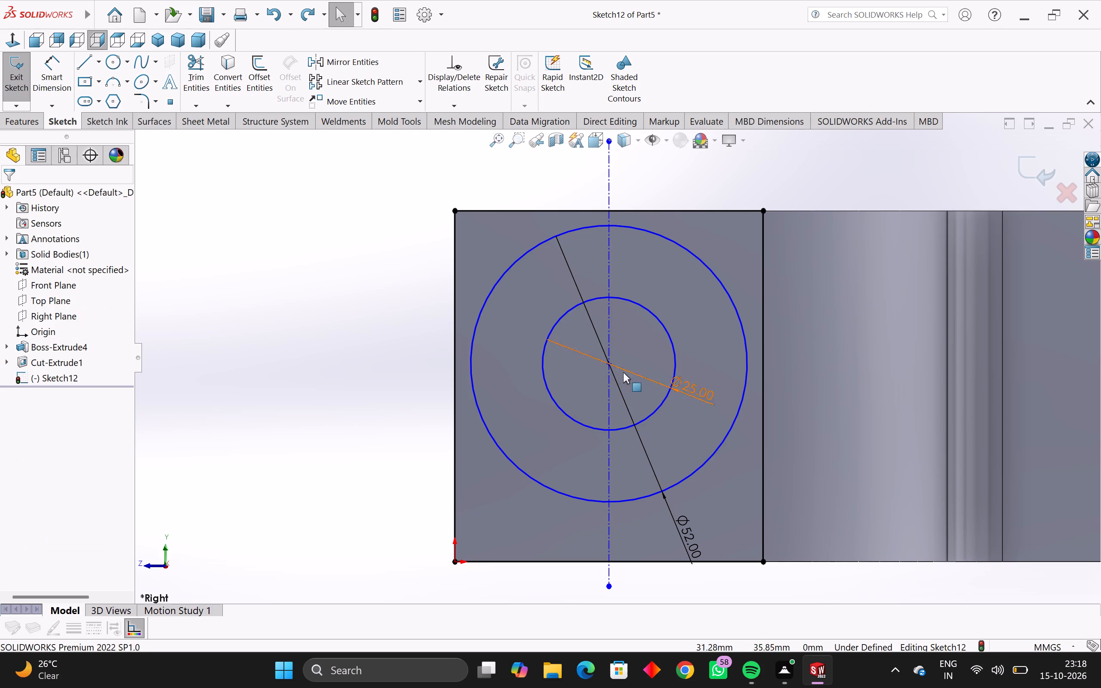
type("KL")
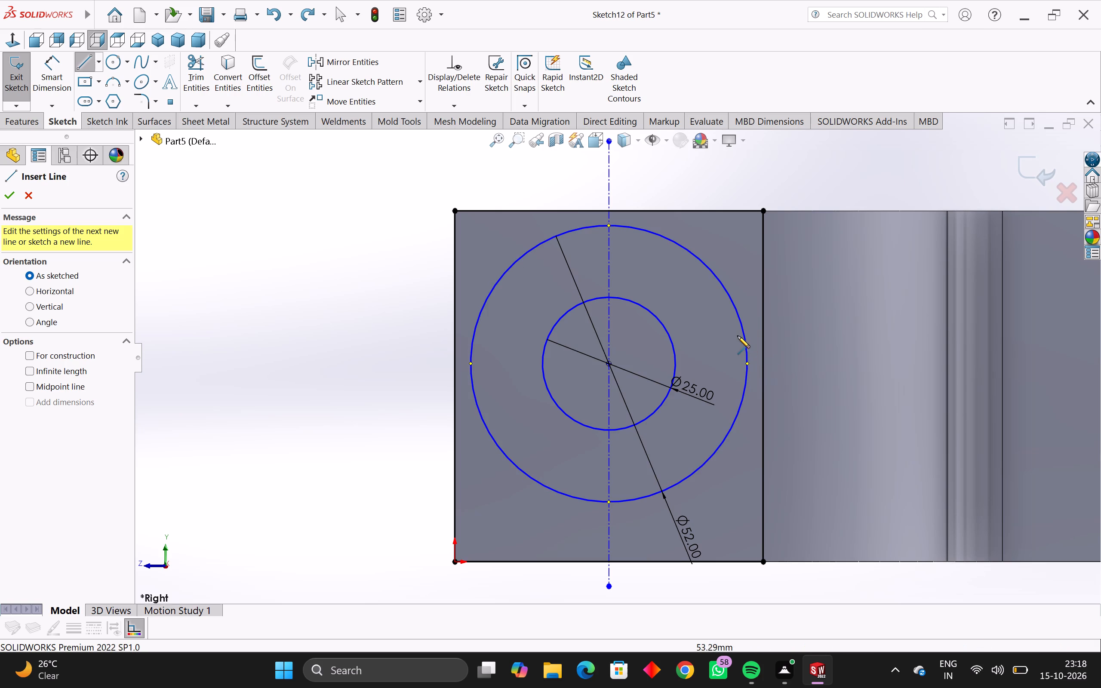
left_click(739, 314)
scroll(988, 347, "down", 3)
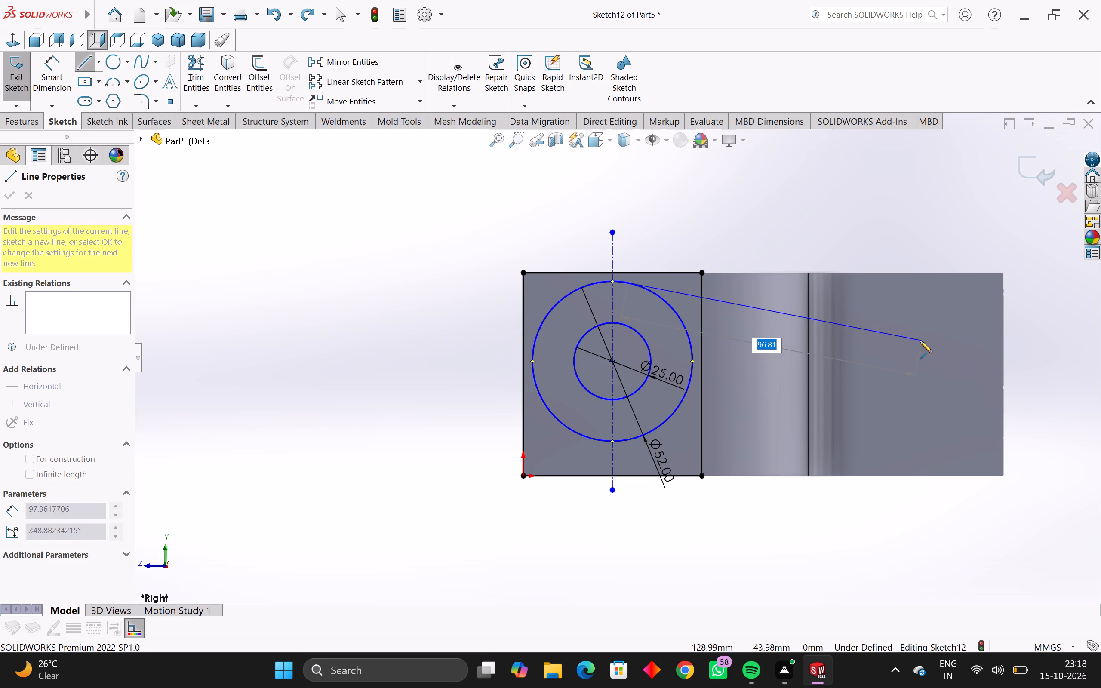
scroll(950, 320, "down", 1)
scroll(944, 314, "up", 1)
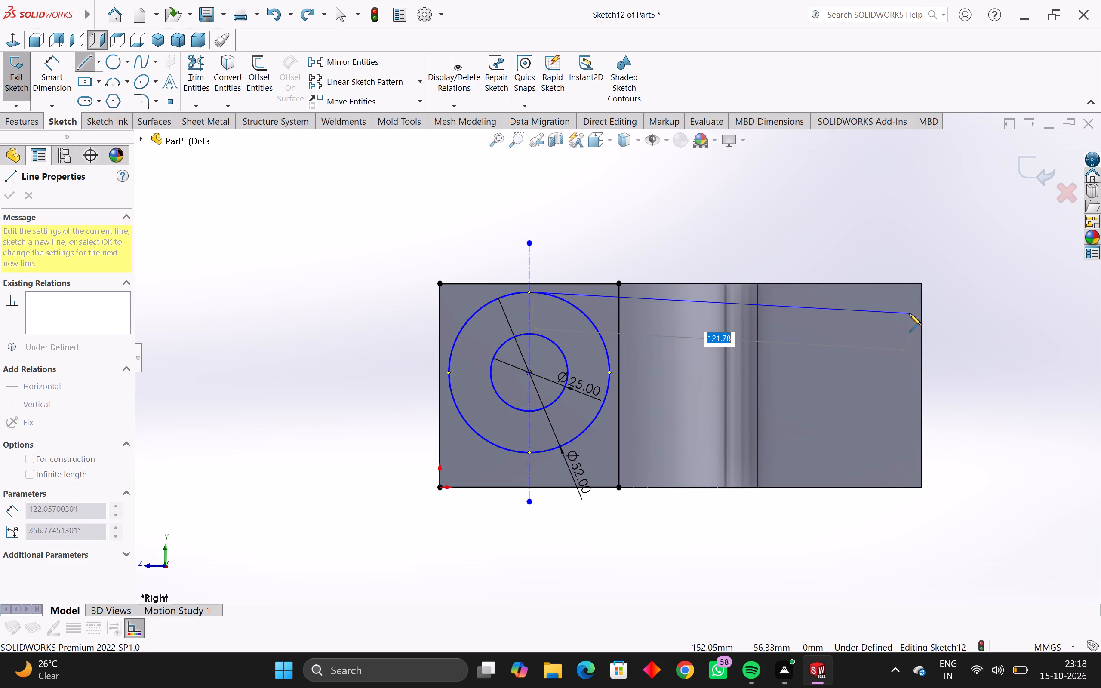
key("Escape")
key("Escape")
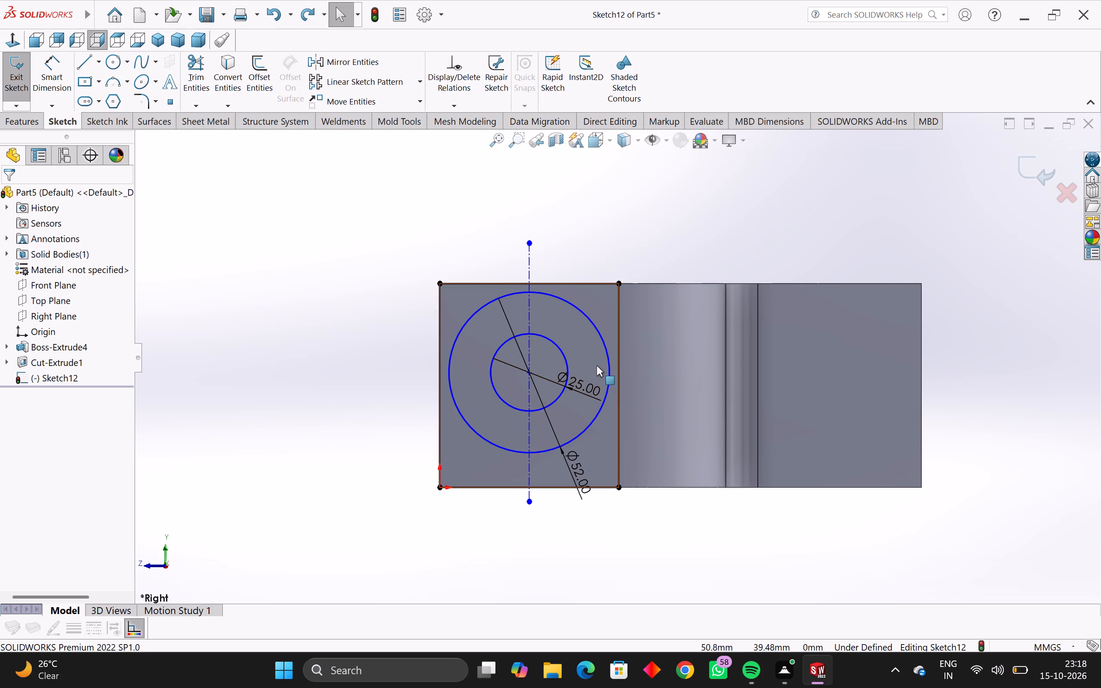
Sketch a horizontal line about 101 mm long from the 52 mm circle to the block's far edge, continuing with a 28 mm vertical line down that edge.
key("l")
scroll(608, 368, "up", 3)
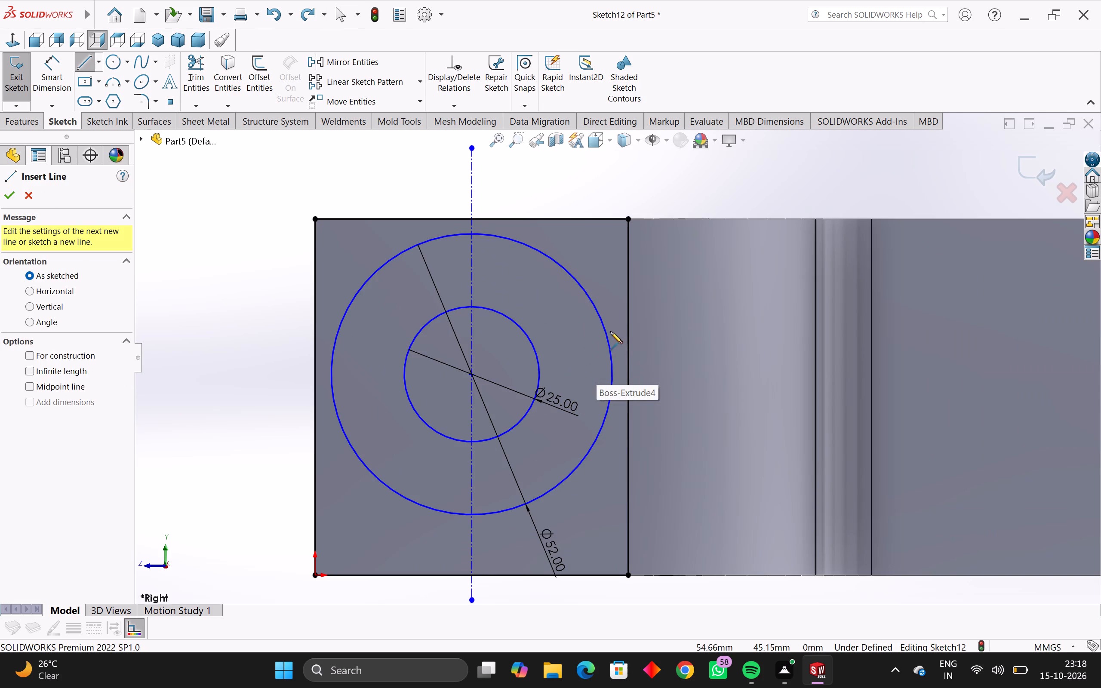
left_click(611, 356)
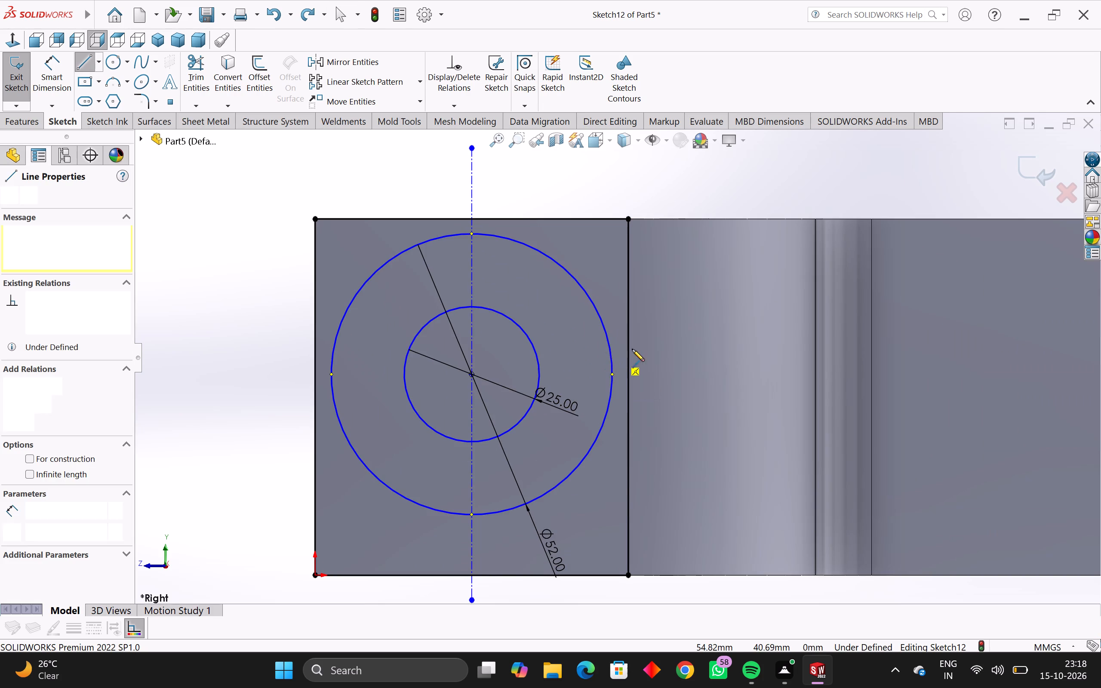
scroll(886, 402, "down", 3)
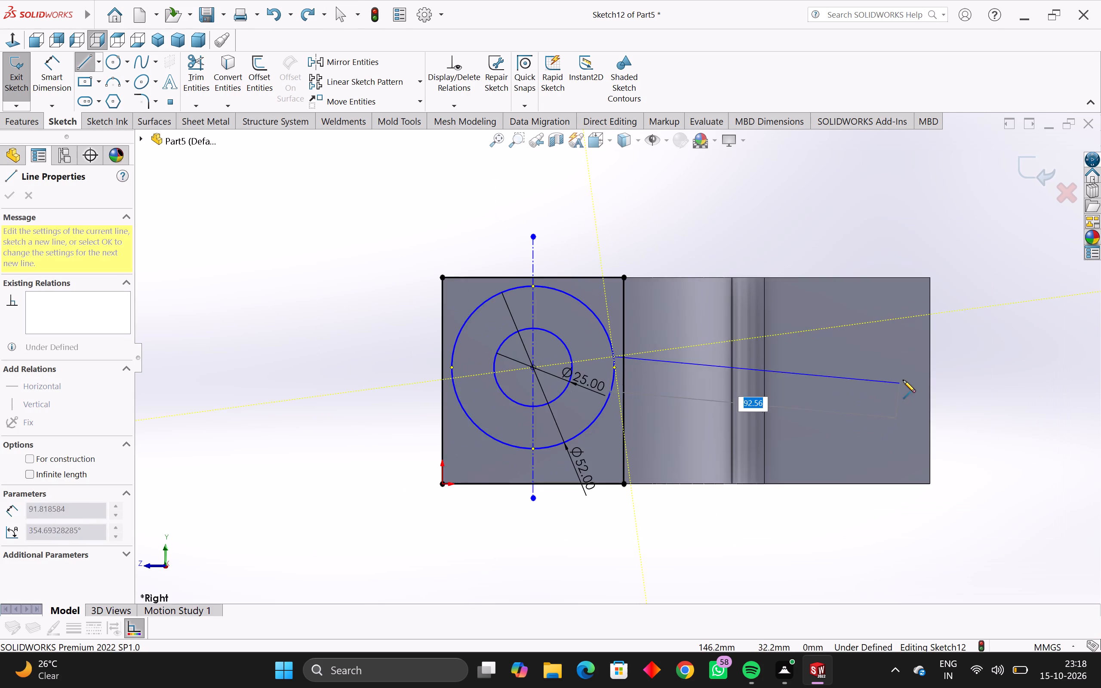
scroll(904, 380, "down", 1)
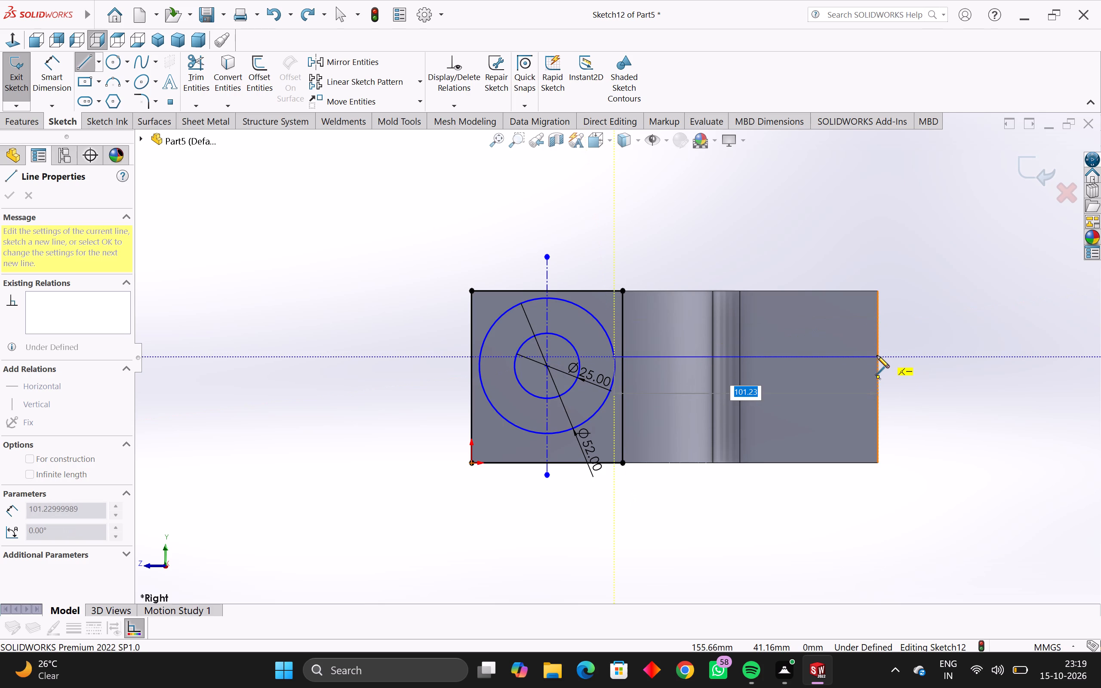
left_click(877, 356)
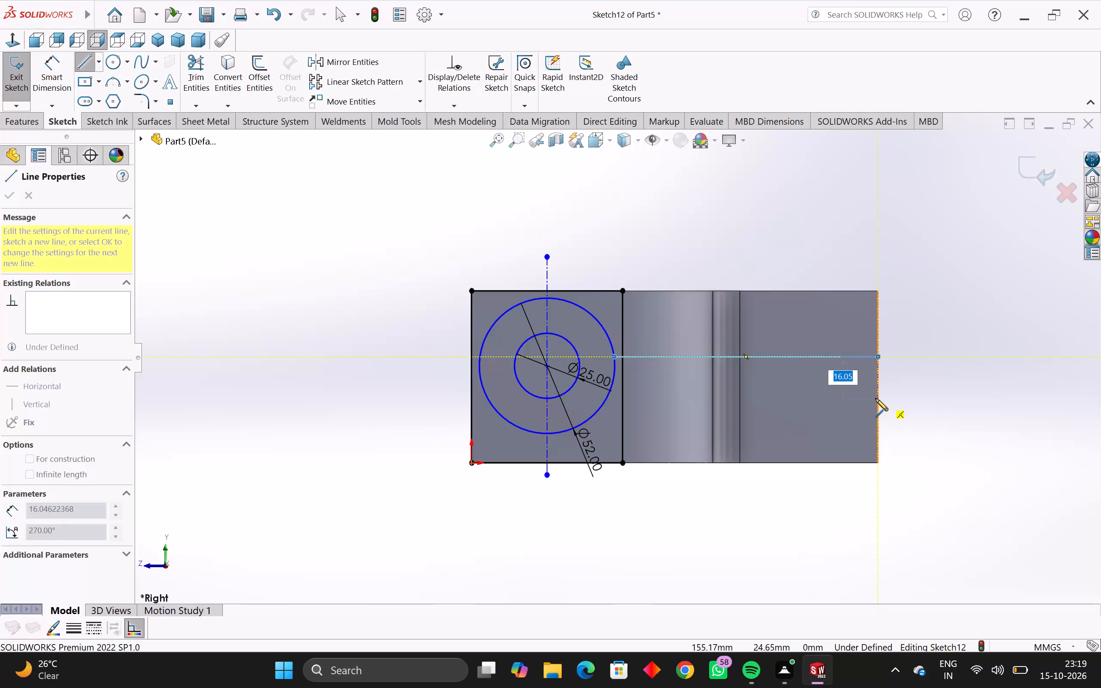
type("28")
key("Return")
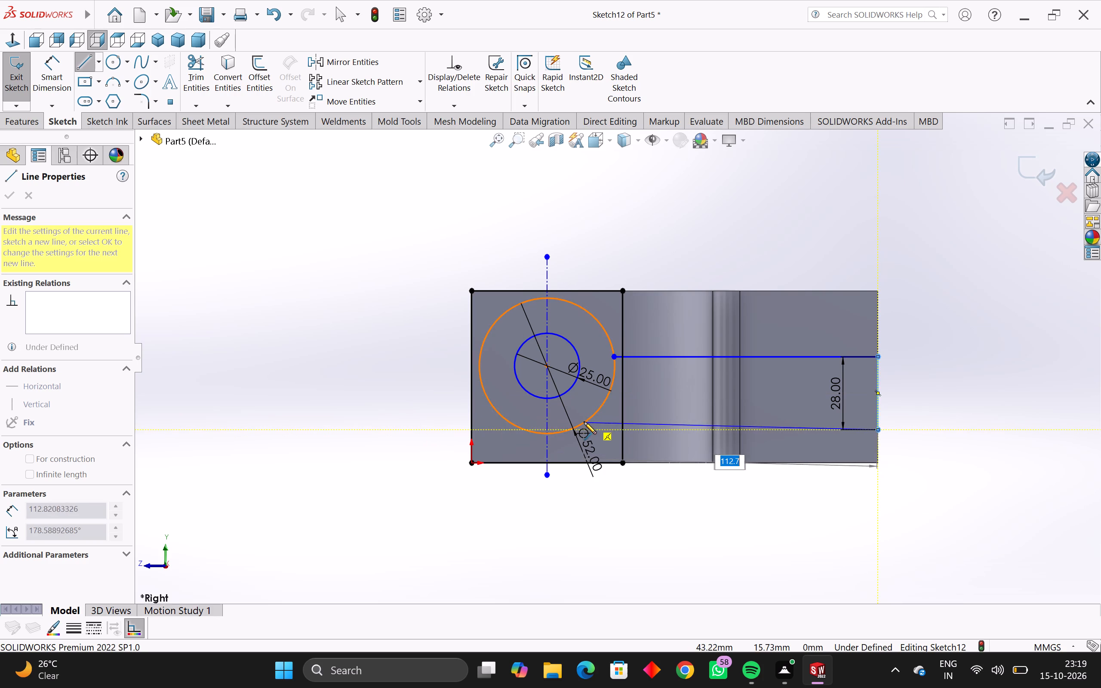
Sketch a horizontal line about 198 mm long from the 28 mm line's lower end back past the circles and the block.
scroll(581, 426, "up", 5)
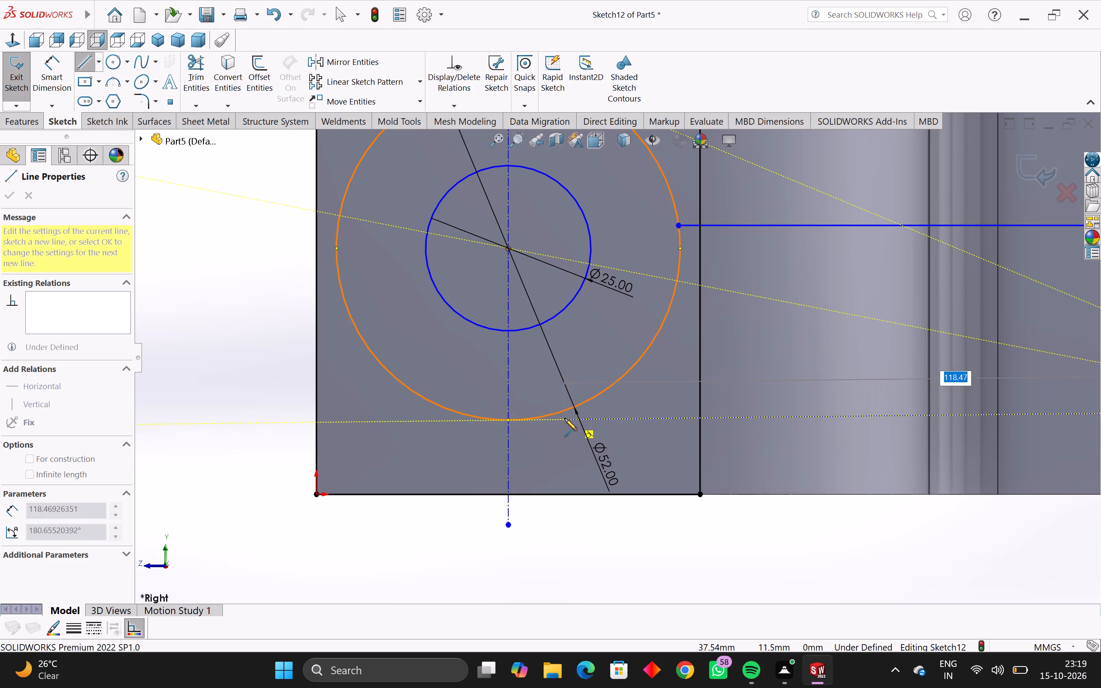
scroll(621, 412, "down", 4)
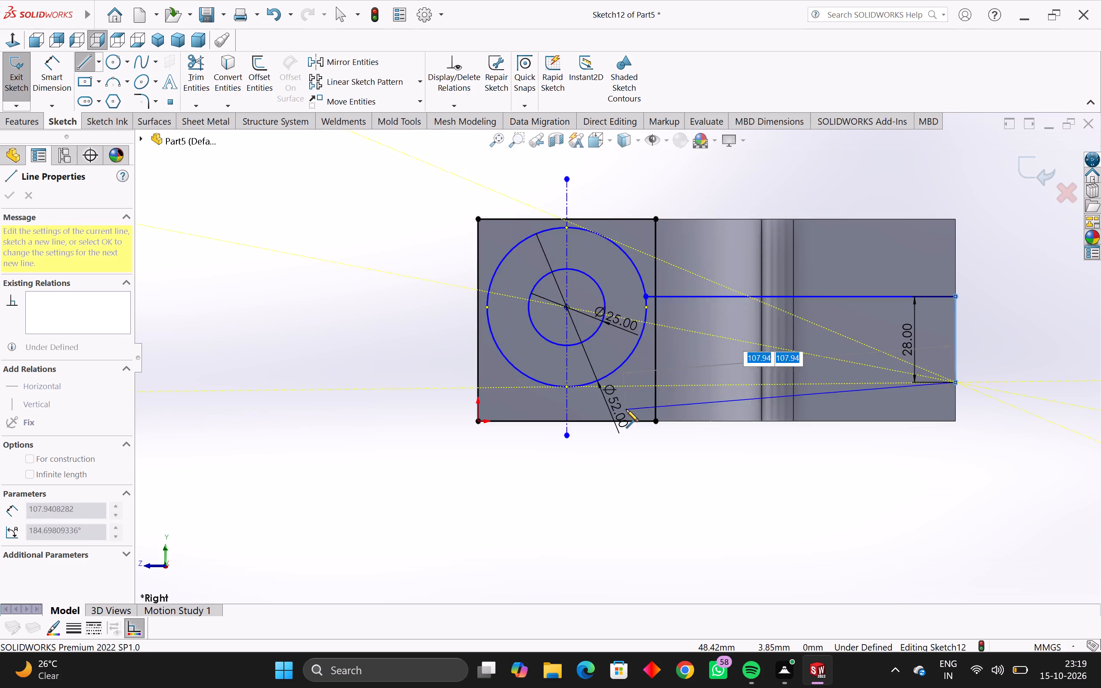
scroll(626, 409, "down", 1)
scroll(632, 365, "up", 2)
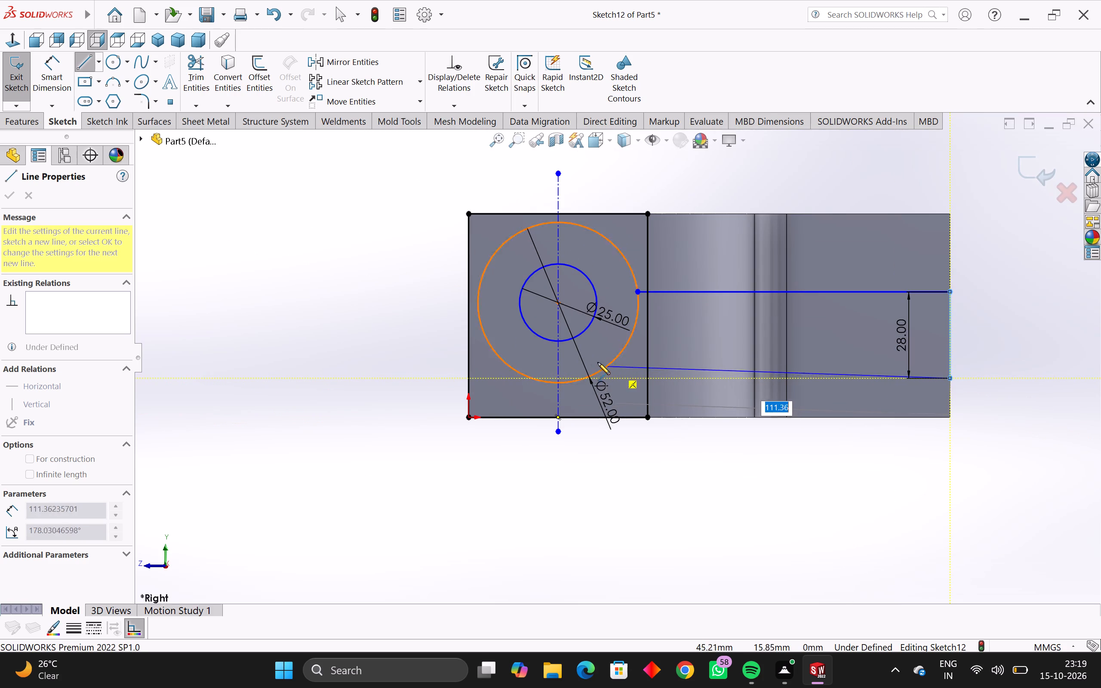
left_click(339, 378)
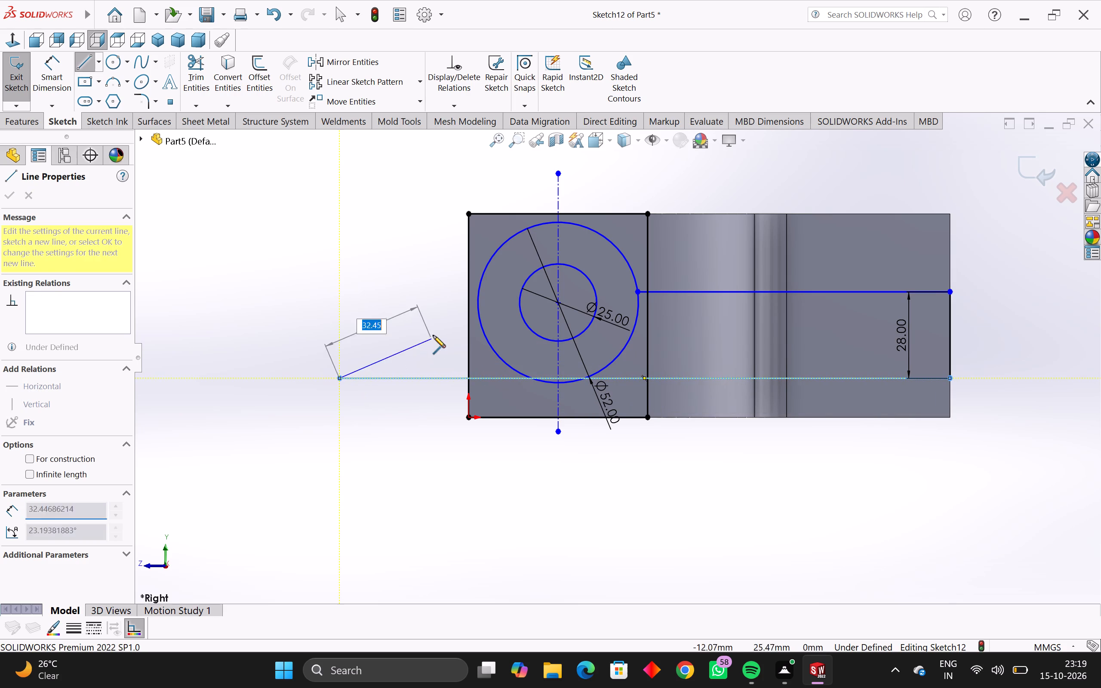
key("Escape")
key("Escape")
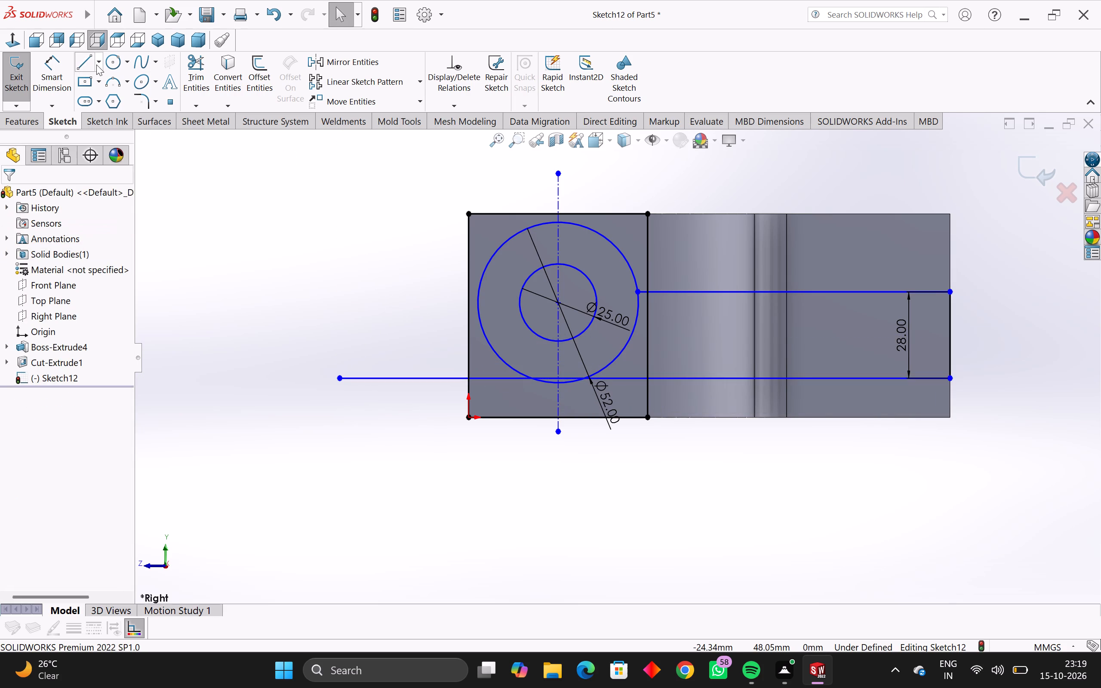
Trim the lower horizontal line back to its nearest intersection with the 52 mm circle, using Trim to closest.
left_click(191, 62)
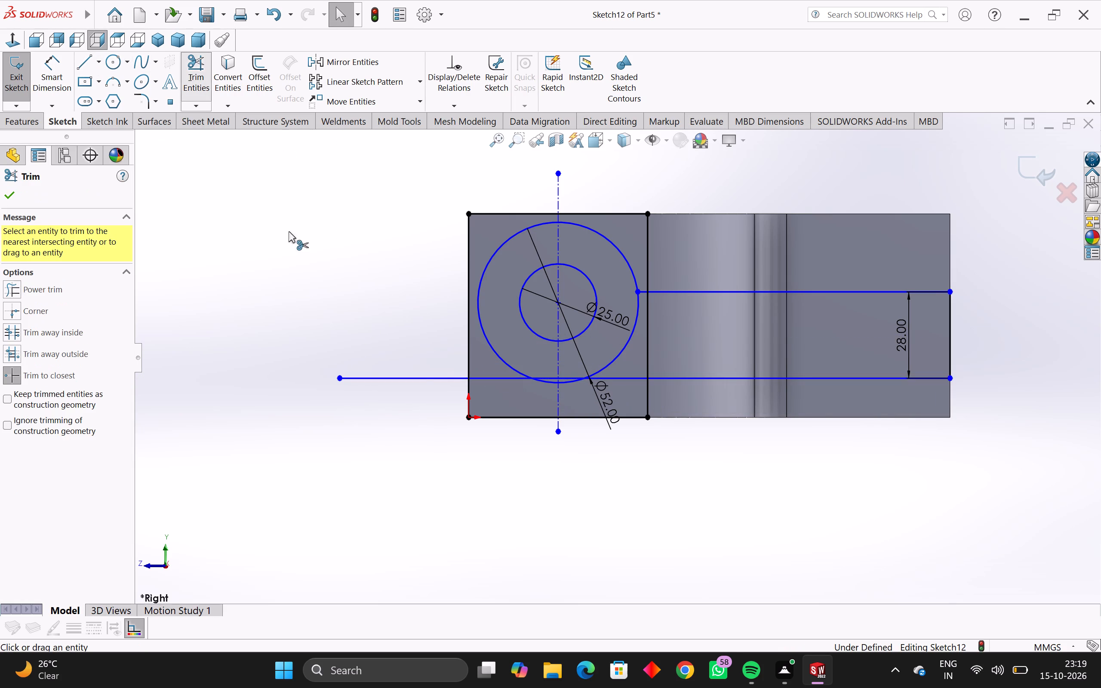
left_click(400, 379)
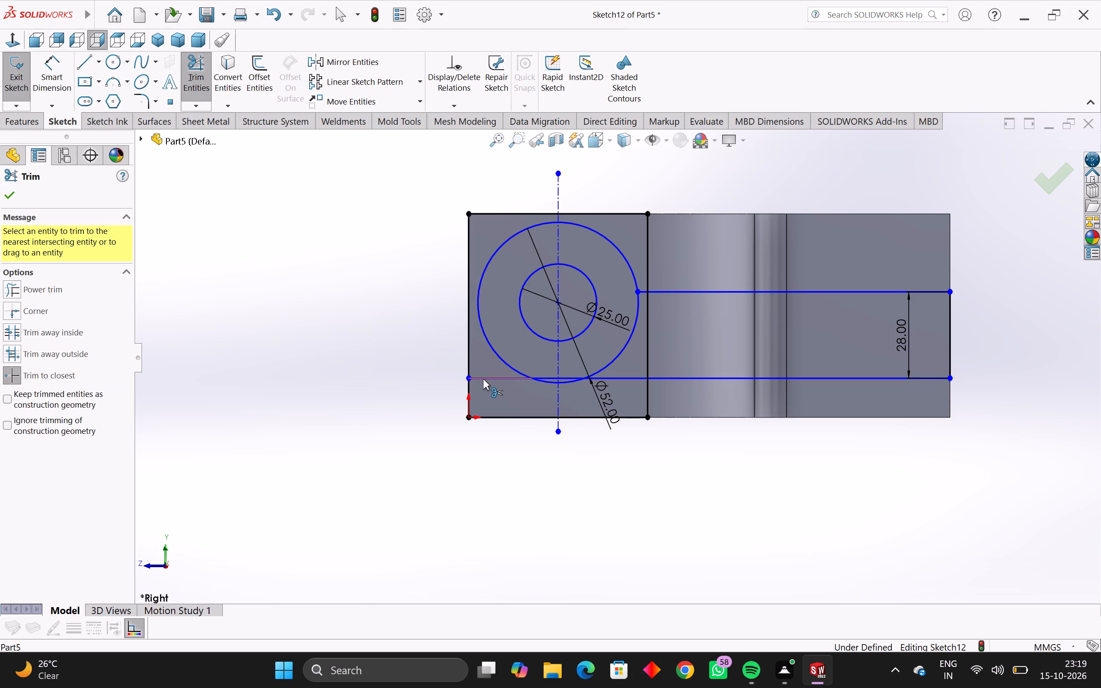
scroll(484, 379, "up", 3)
left_click(495, 372)
scroll(638, 365, "up", 4)
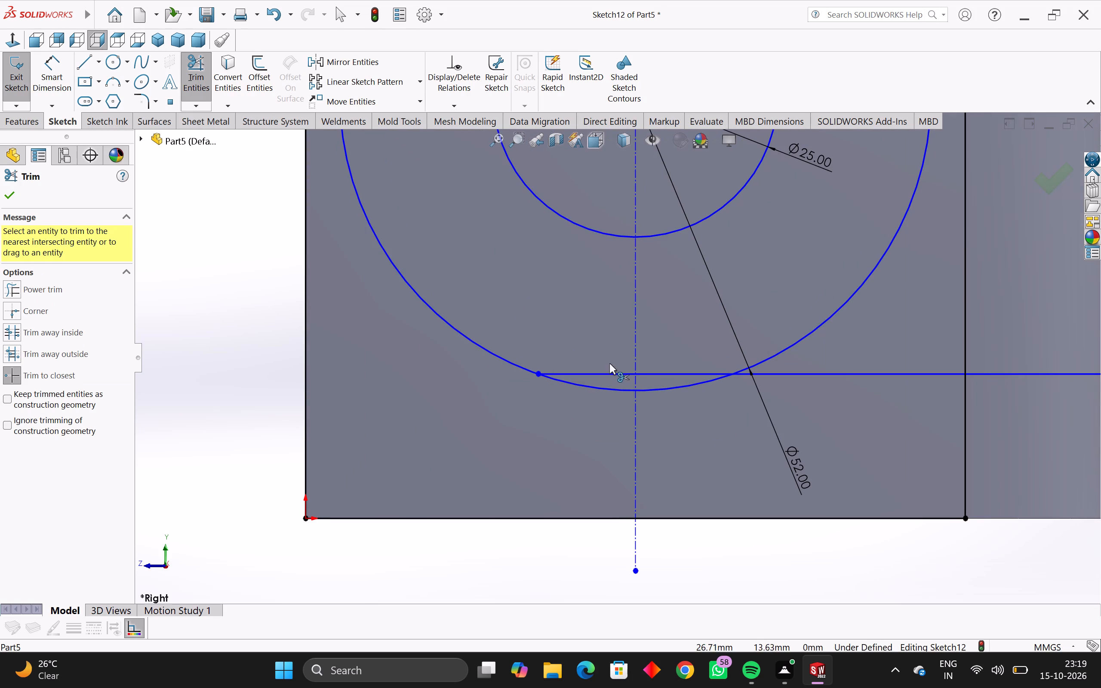
left_click(606, 373)
left_click(653, 374)
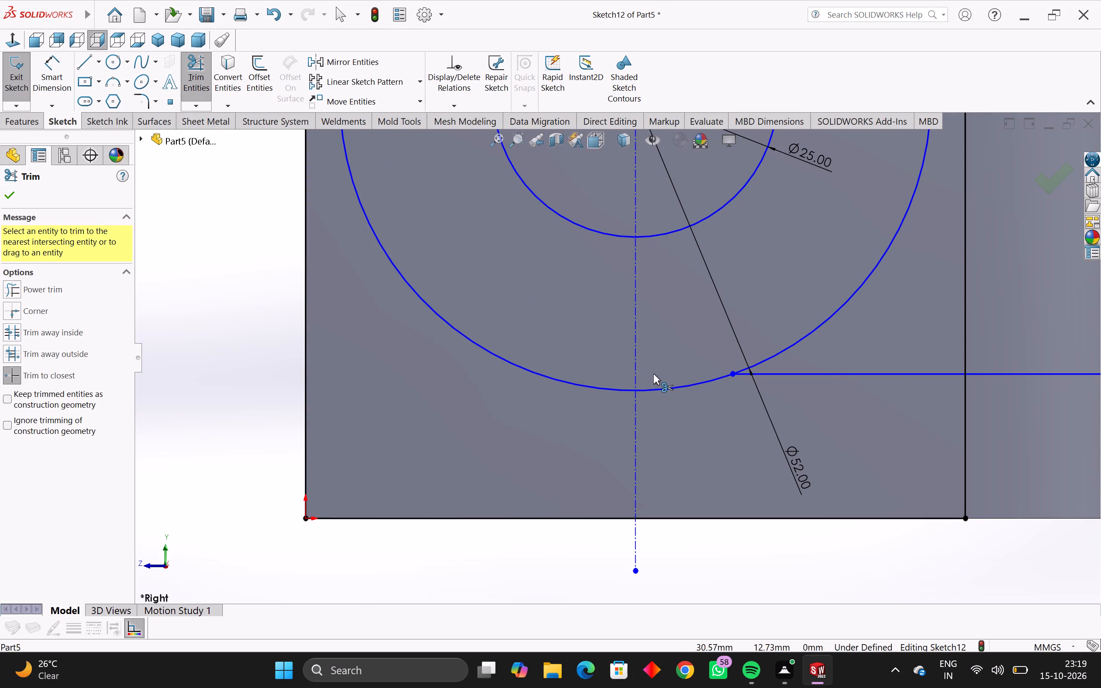
scroll(750, 389, "down", 5)
key("Escape")
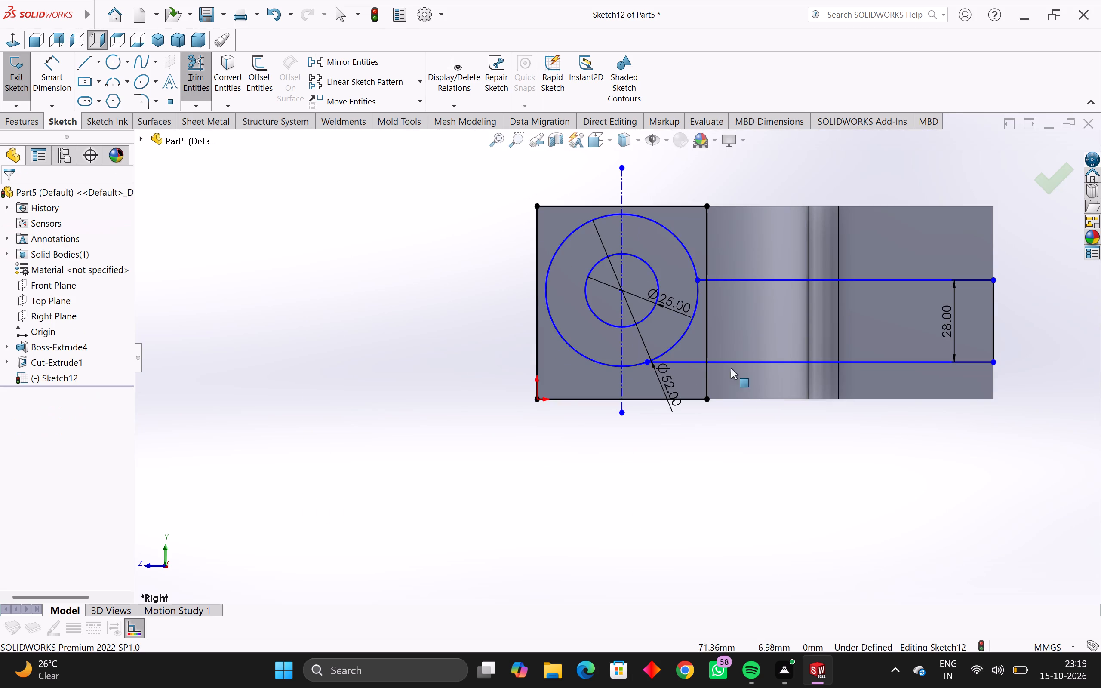
key("Escape")
key("Escape")
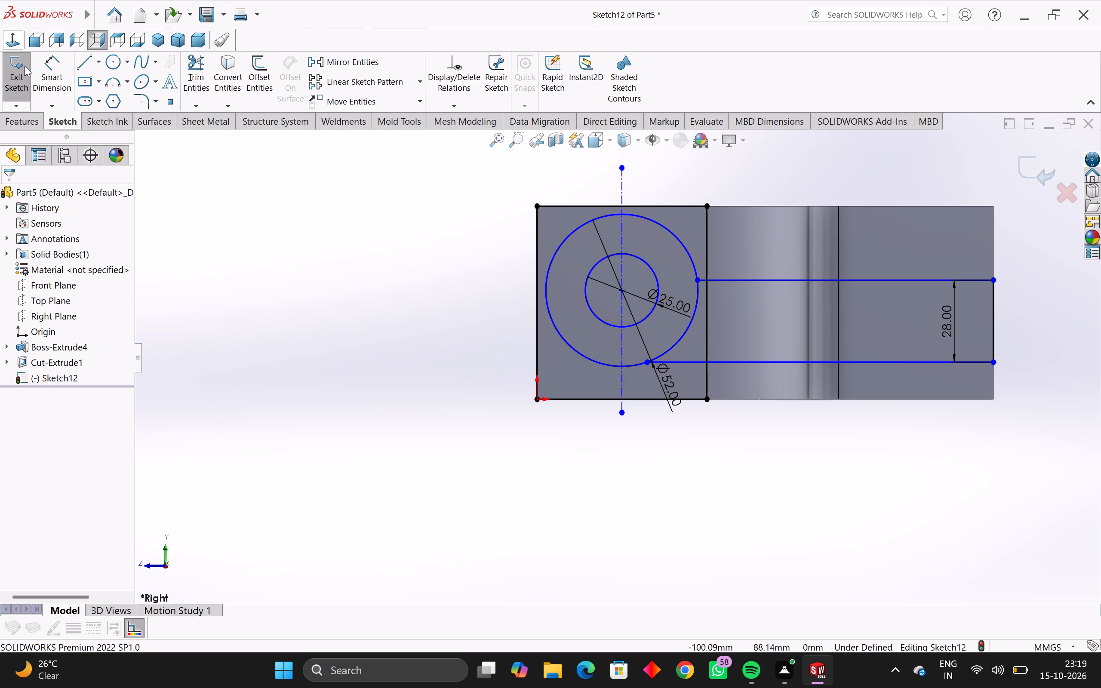
Sketch a horizontal centerline about 187 mm long through the circles' centre, extending beyond both ends of the block.
left_click_drag(96, 61, 101, 66)
left_click(114, 101)
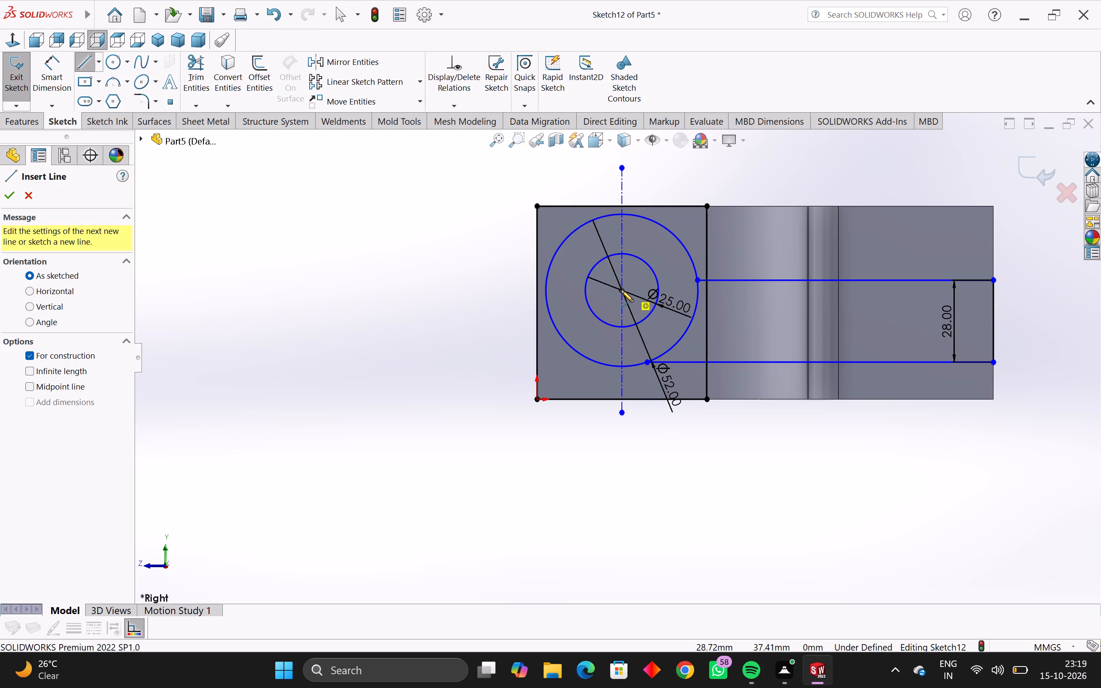
left_click(489, 291)
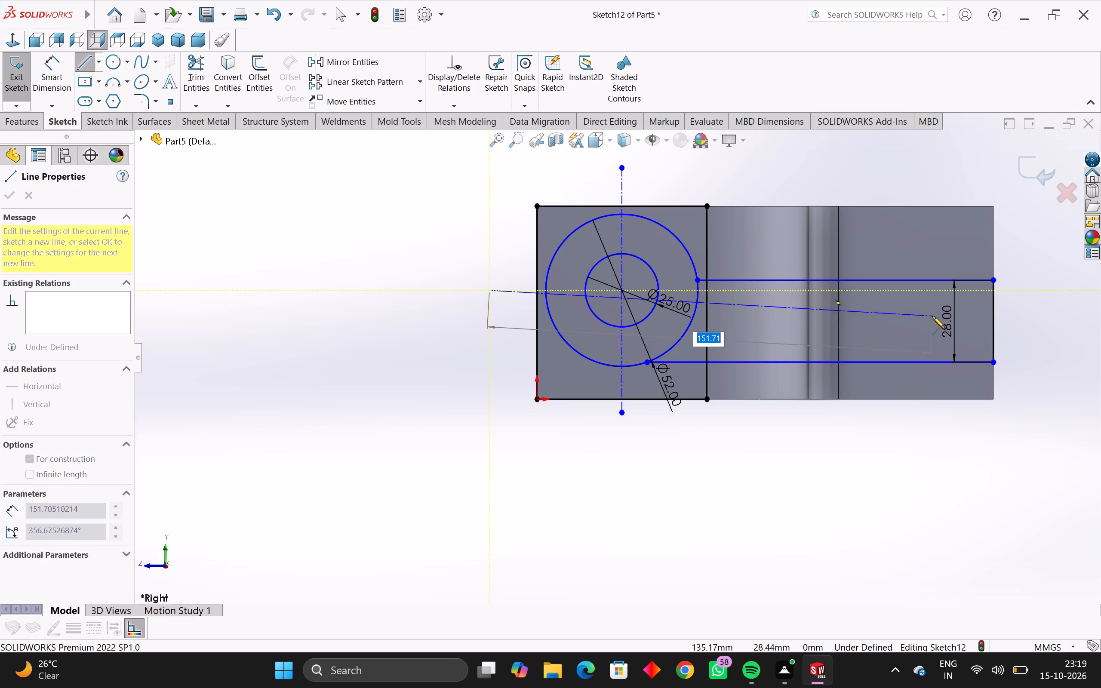
left_click(1036, 288)
key("Escape")
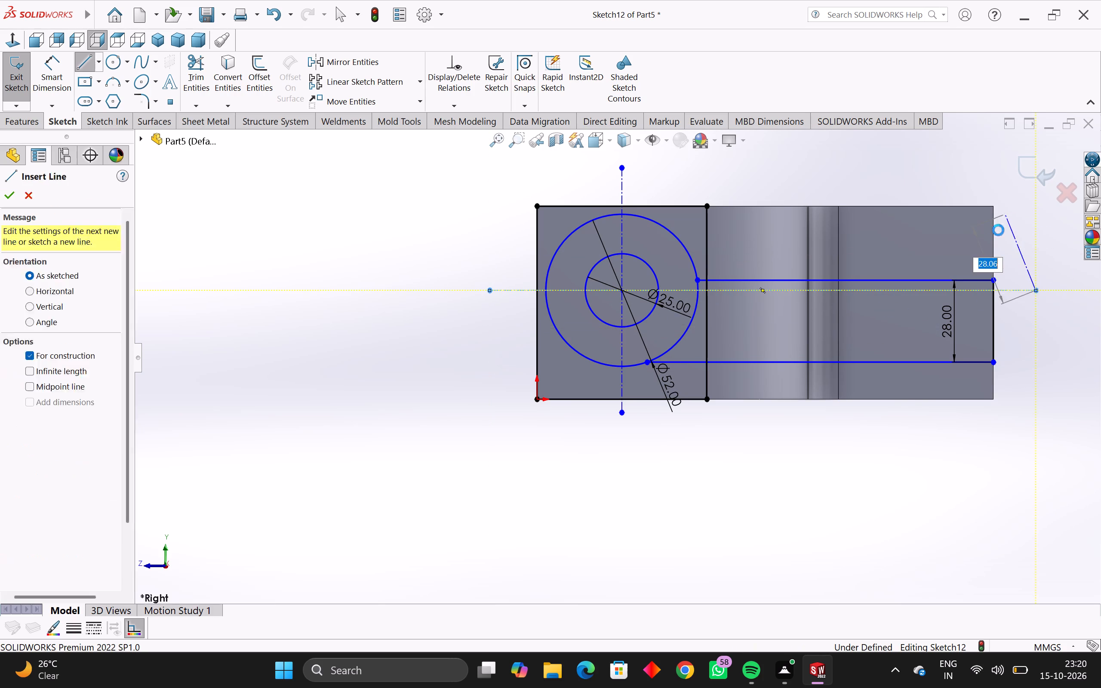
key("Escape")
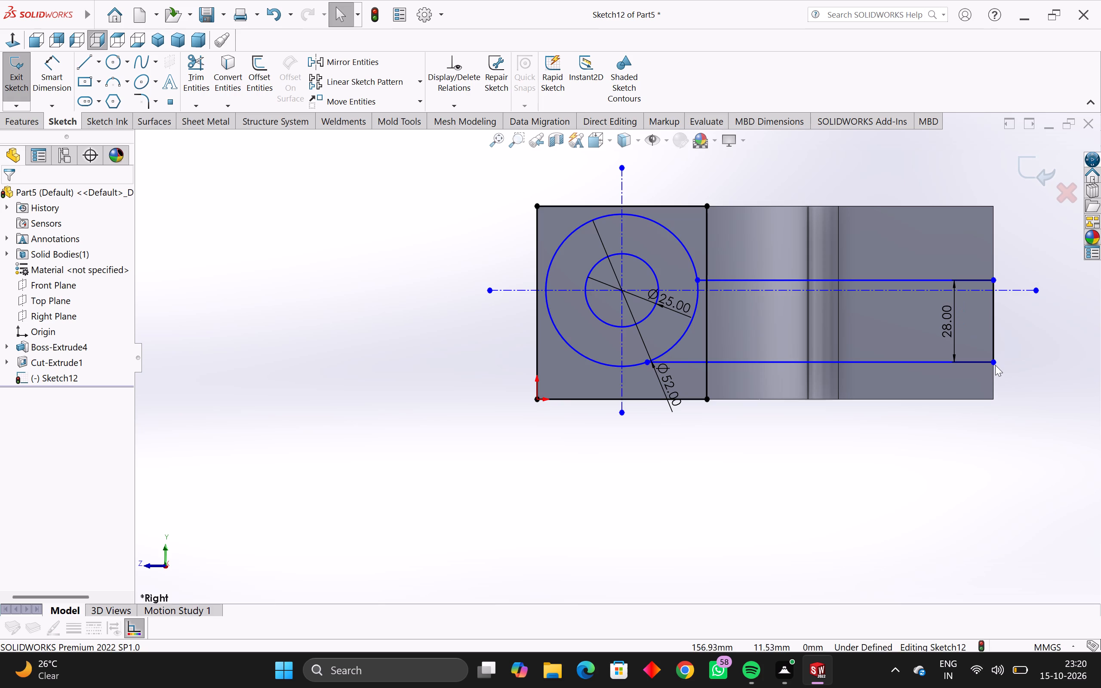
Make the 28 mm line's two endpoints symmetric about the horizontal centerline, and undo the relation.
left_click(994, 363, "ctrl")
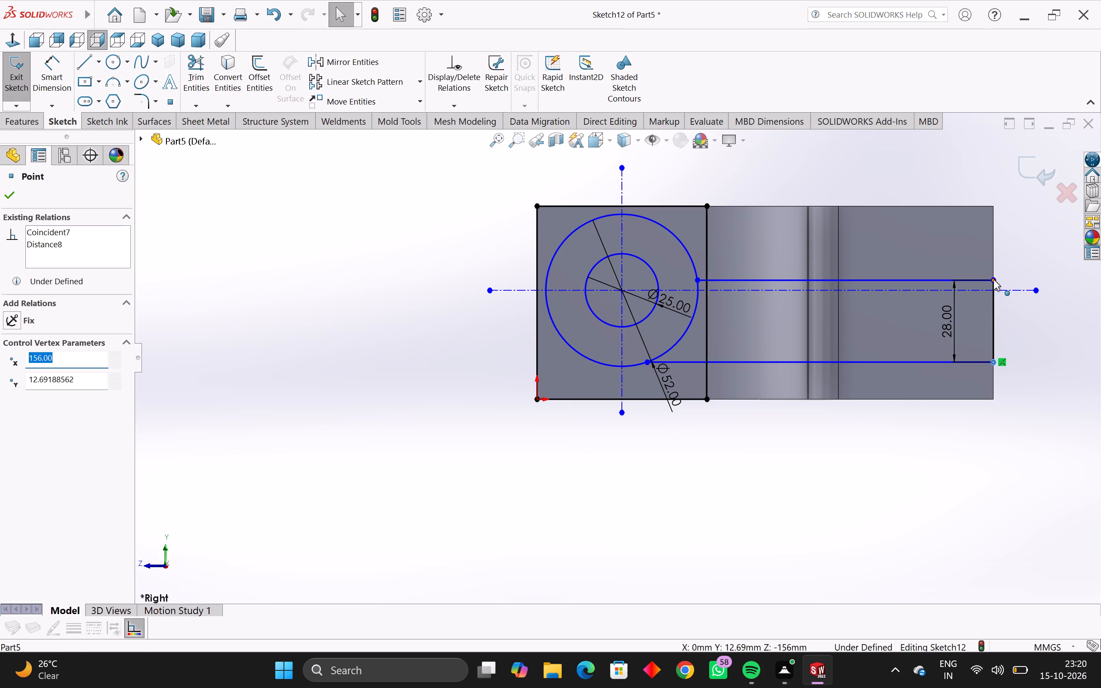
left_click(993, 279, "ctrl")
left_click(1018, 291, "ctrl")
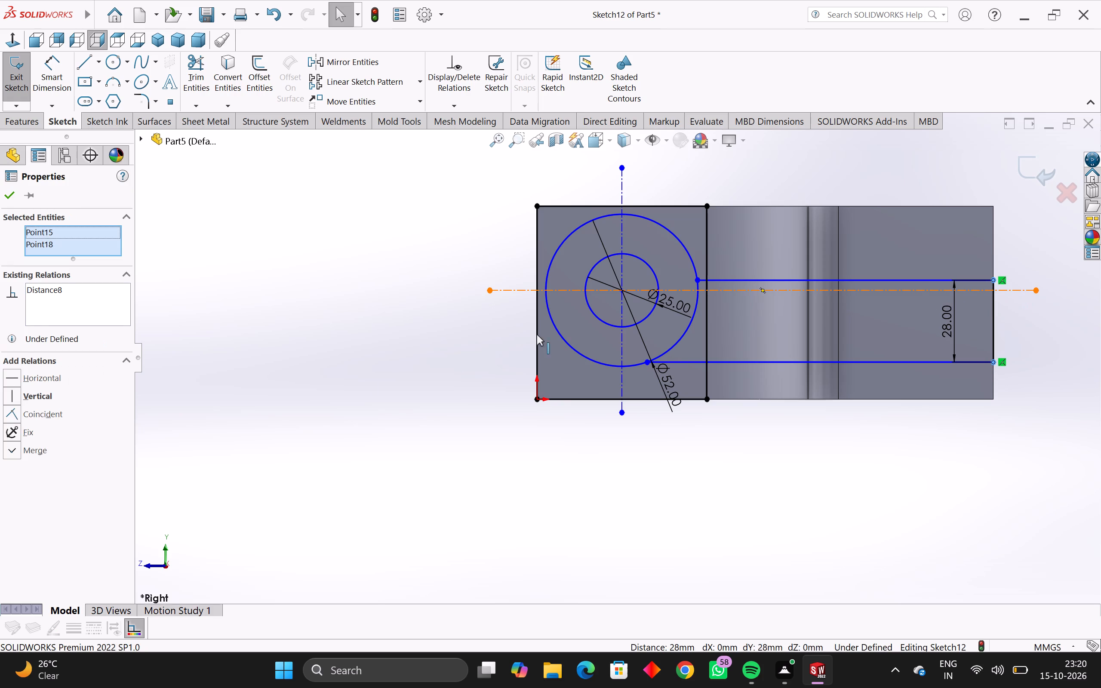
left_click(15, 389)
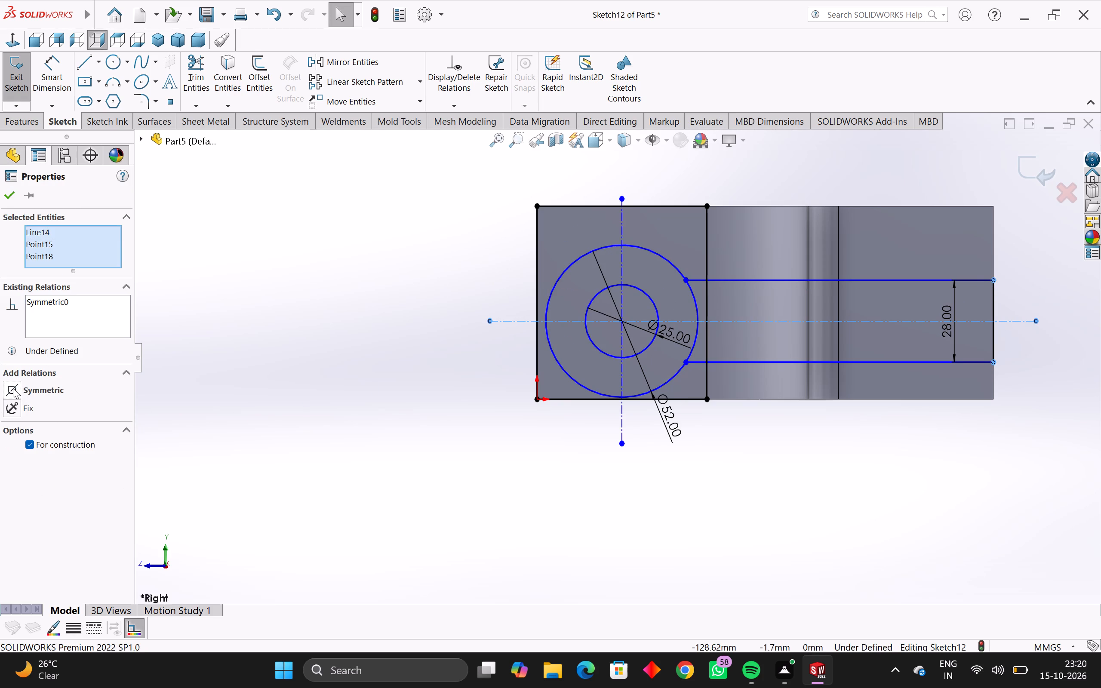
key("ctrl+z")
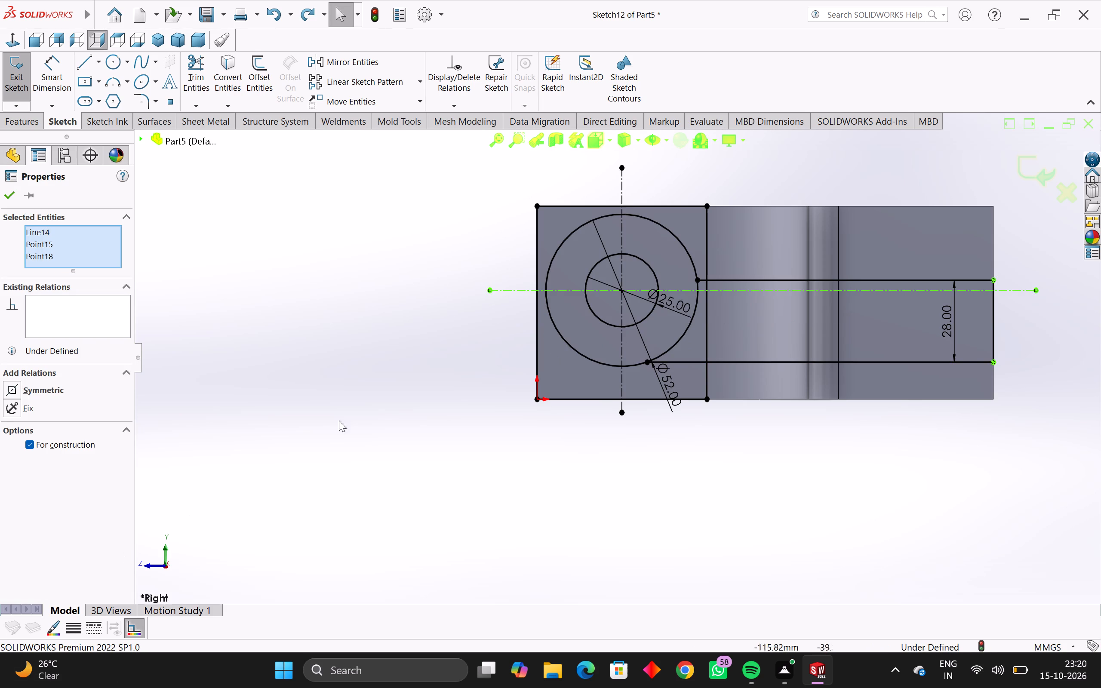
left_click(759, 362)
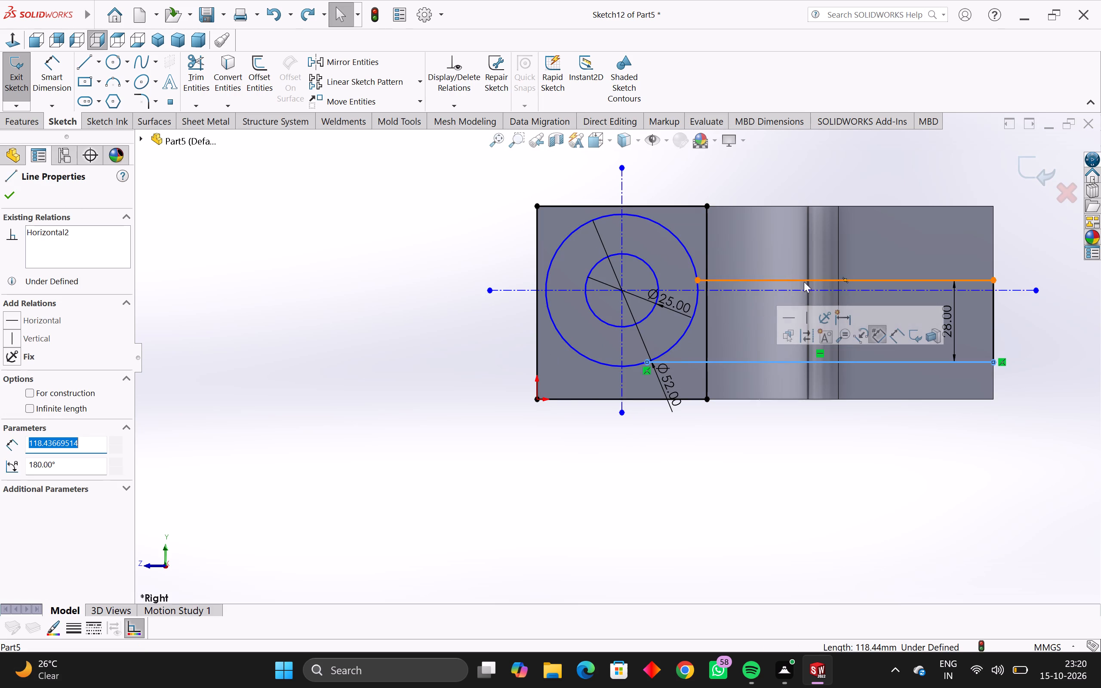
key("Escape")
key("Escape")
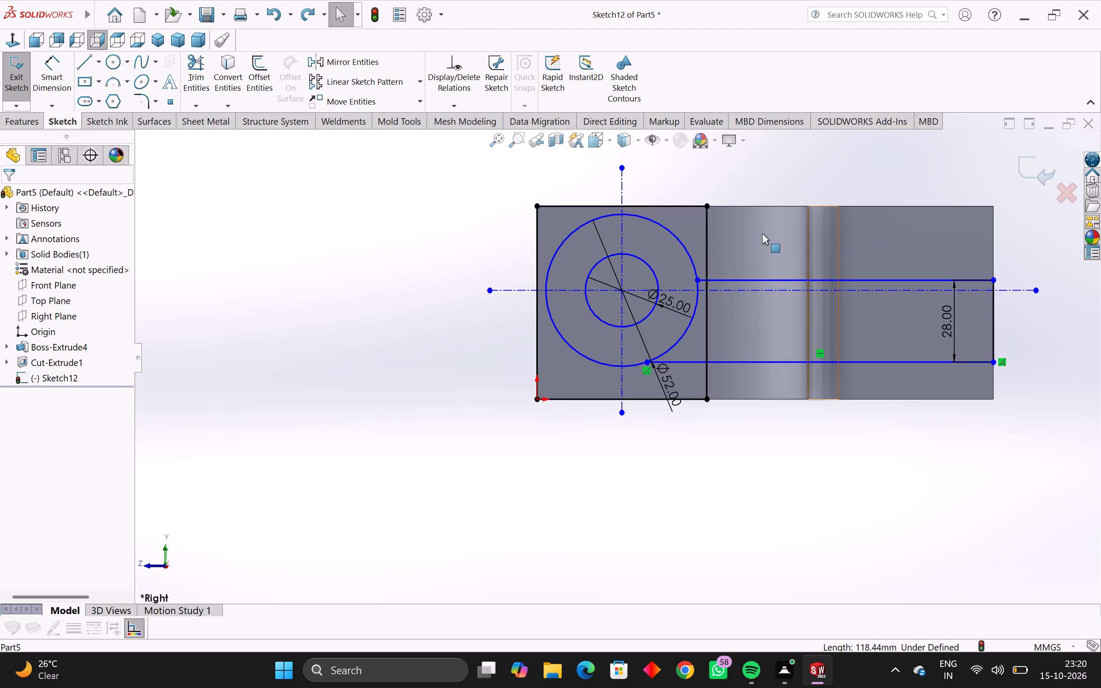
Apply Fully Define Sketch with the two circles, both centerlines and the adjoining face edges selected.
left_click_drag(668, 178, 525, 306)
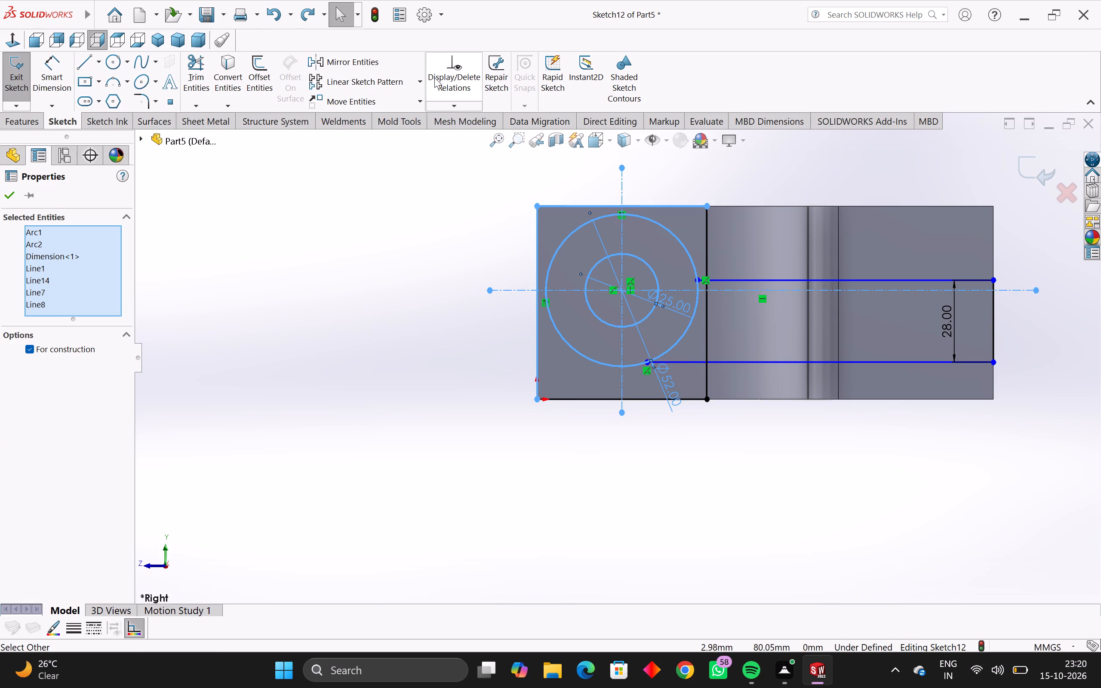
left_click(455, 108)
left_click(463, 160)
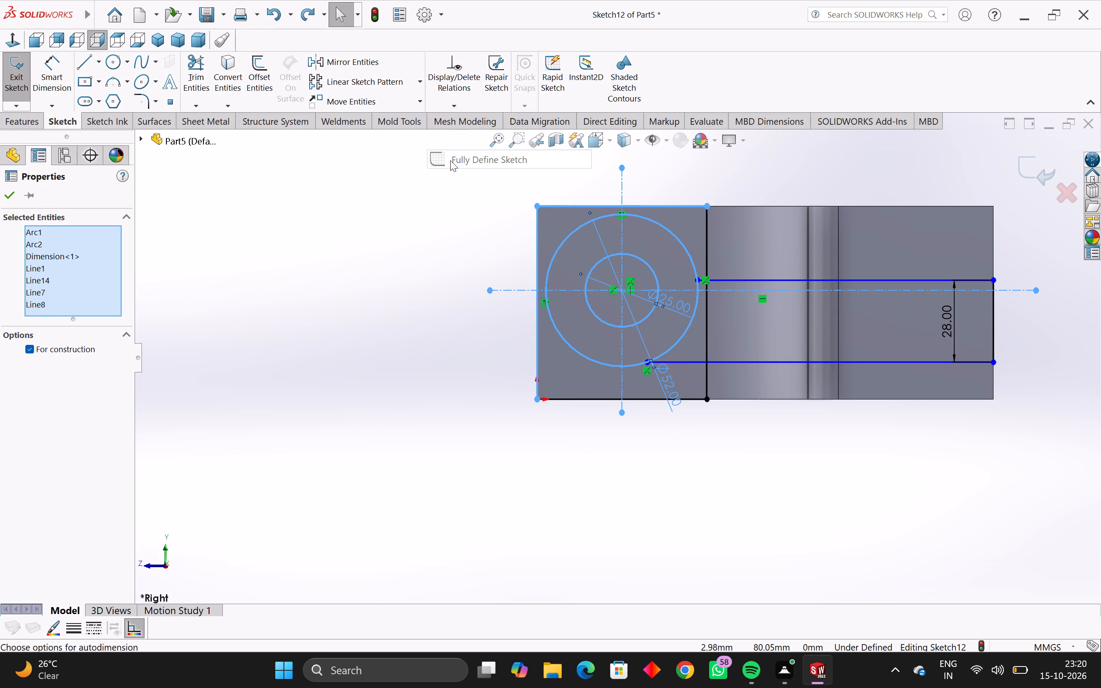
left_click(12, 202)
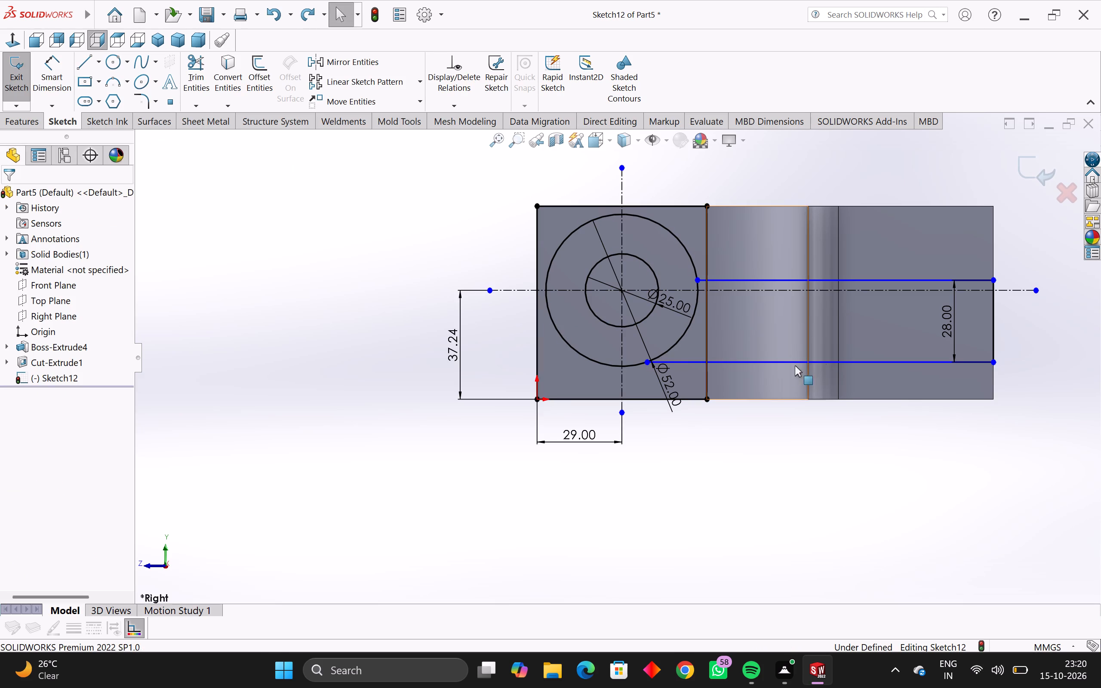
Make the two endpoints of the 28 mm arm-end line symmetric about the horizontal centerline.
left_click(991, 362, "ctrl")
left_click(992, 280, "ctrl")
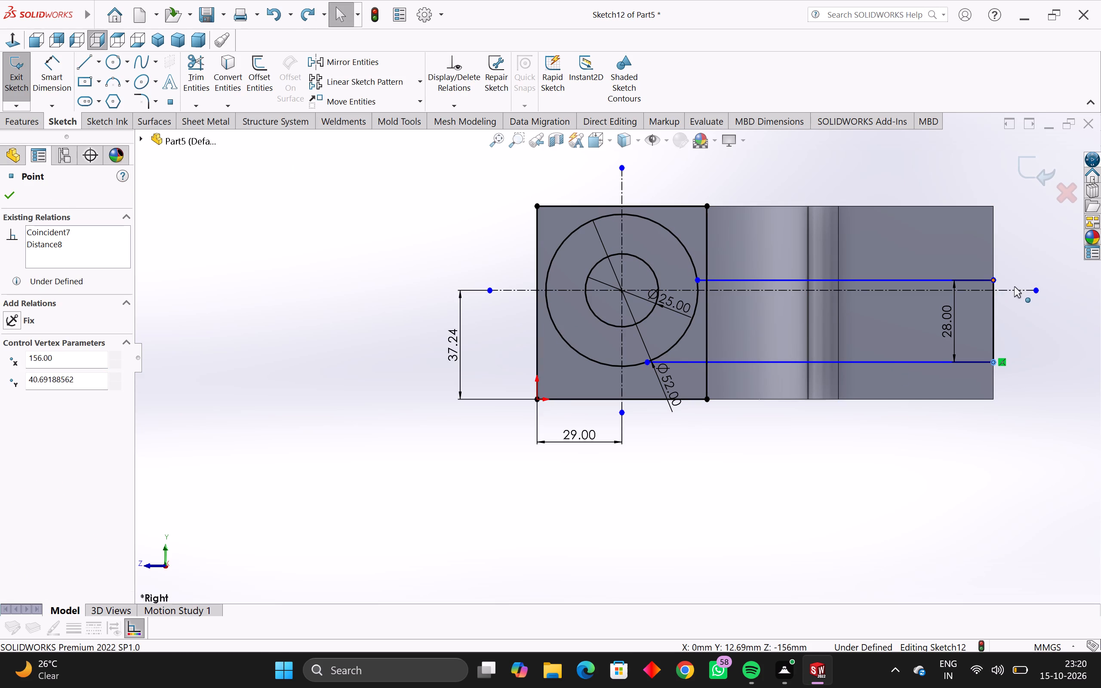
left_click(1015, 289, "ctrl")
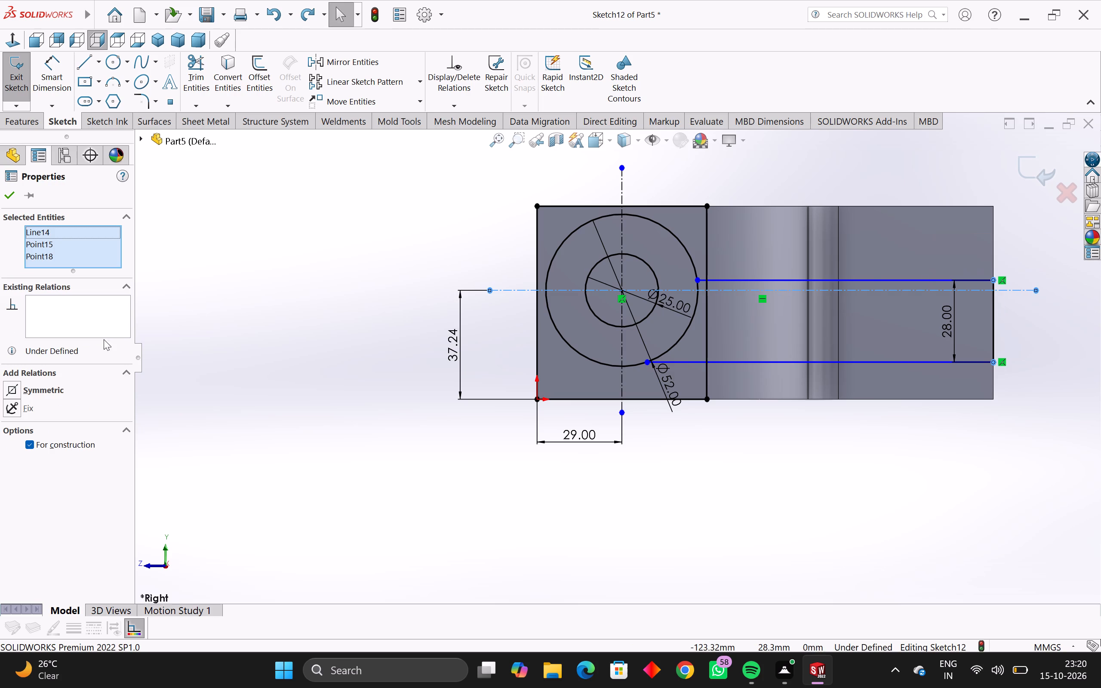
left_click(15, 389)
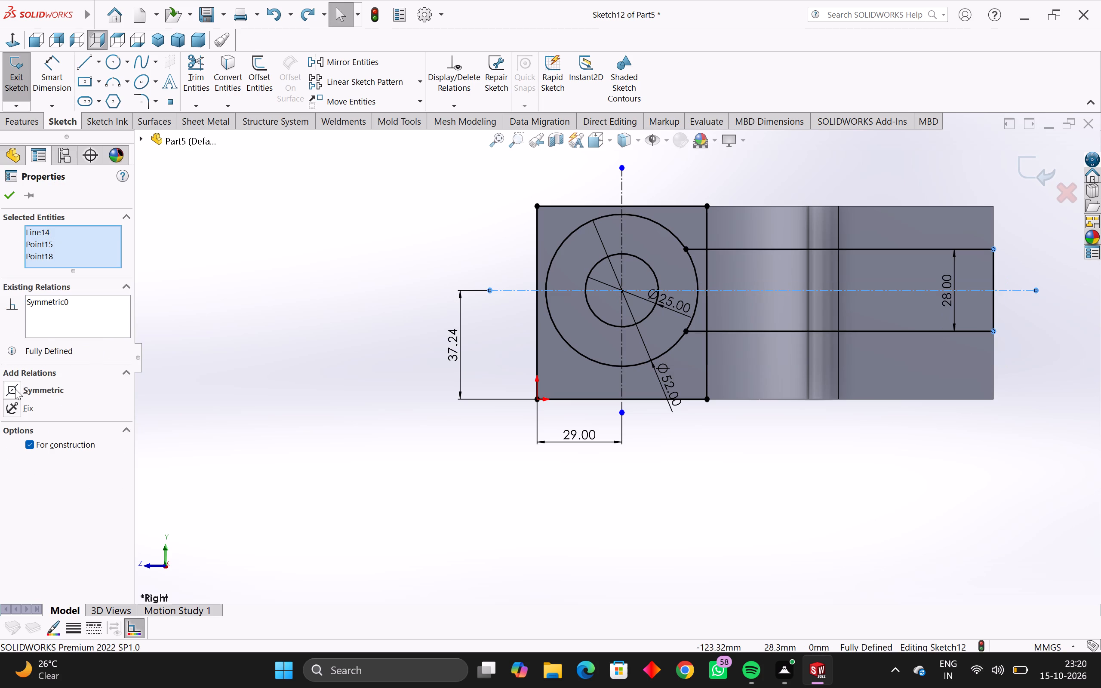
left_click(201, 335)
key("Escape")
key("Escape")
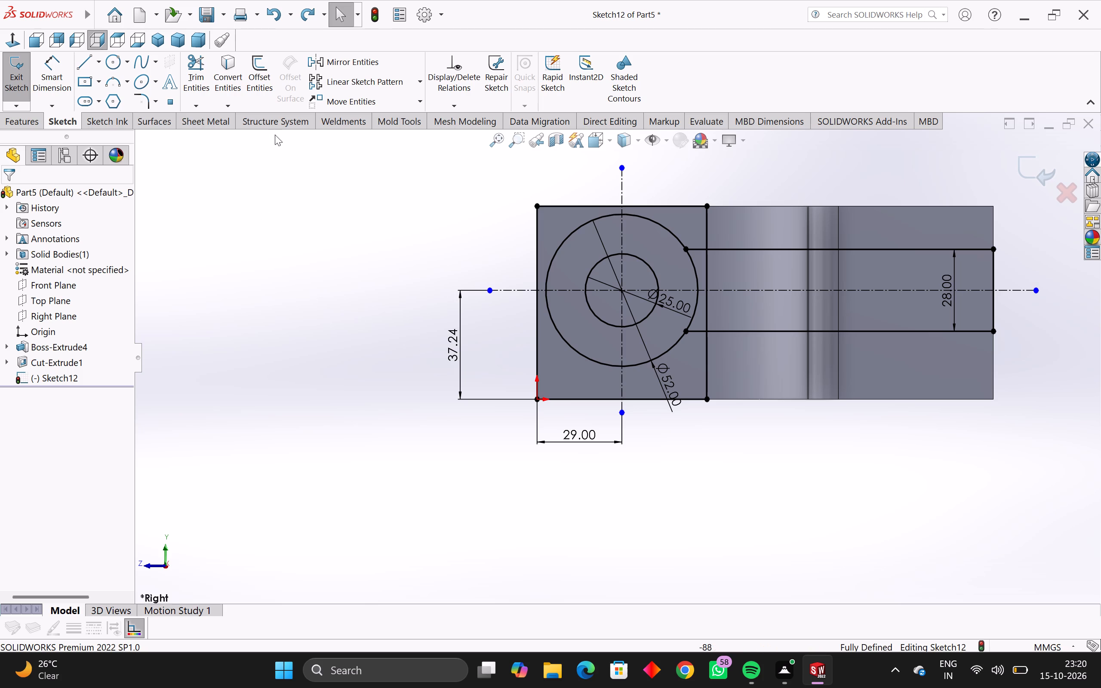
Set the Sketch Fillet radius to 80 mm and try to fillet the upper arm line with the 52 mm circle.
left_click(230, 105)
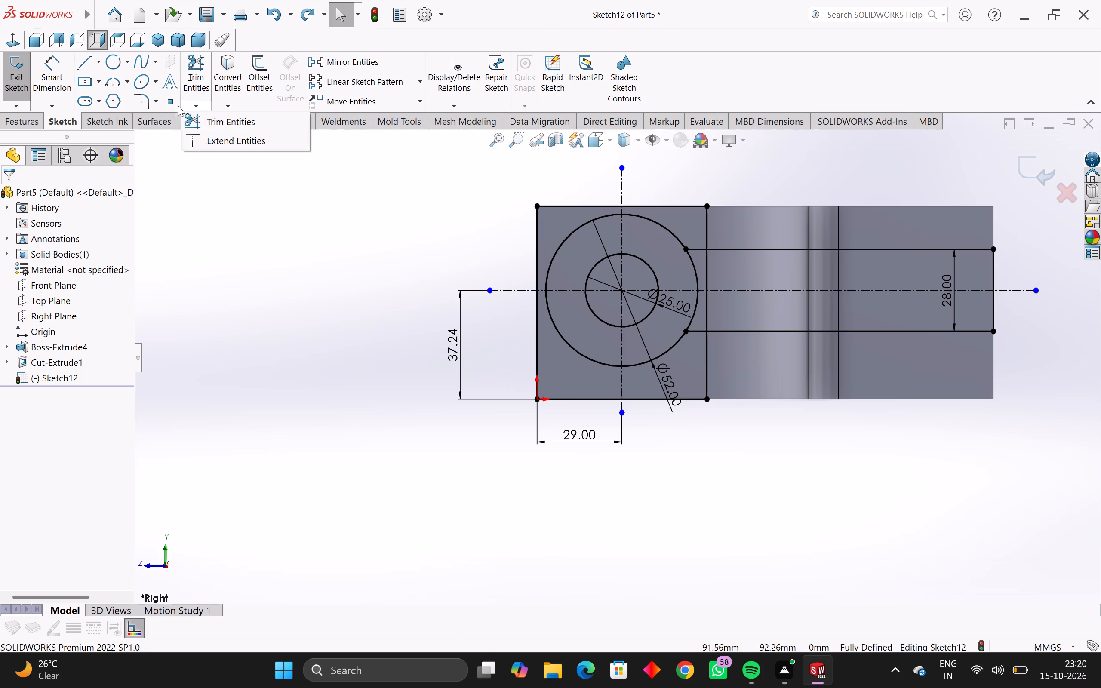
left_click(151, 98)
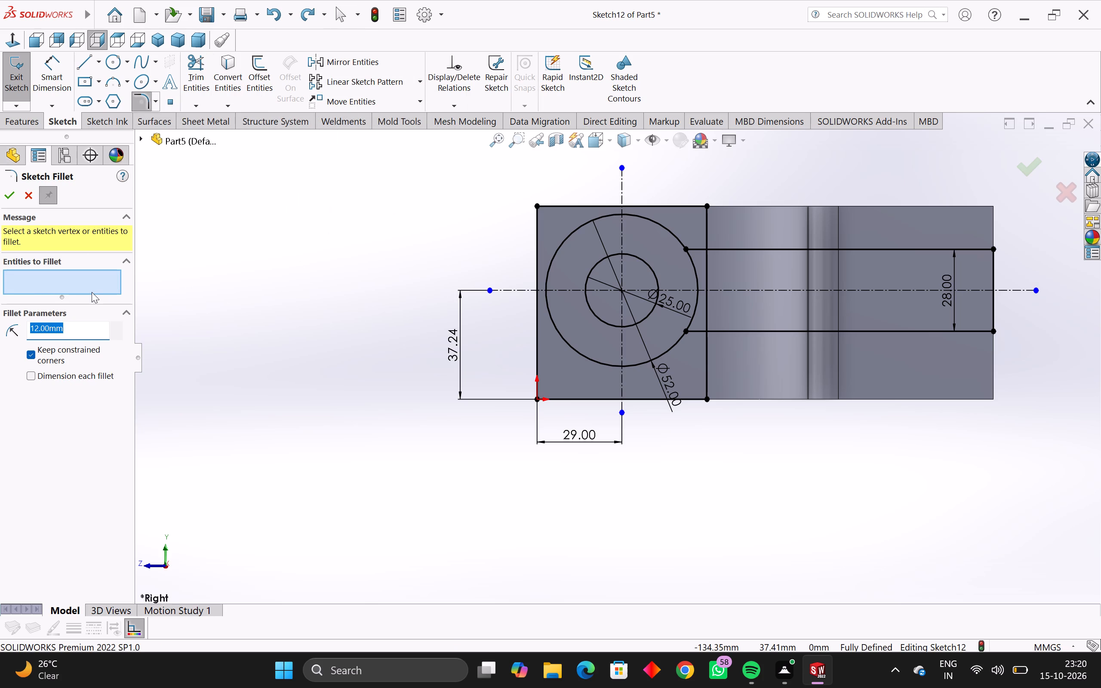
left_click_drag(68, 330, 14, 348)
type("80")
key("Return")
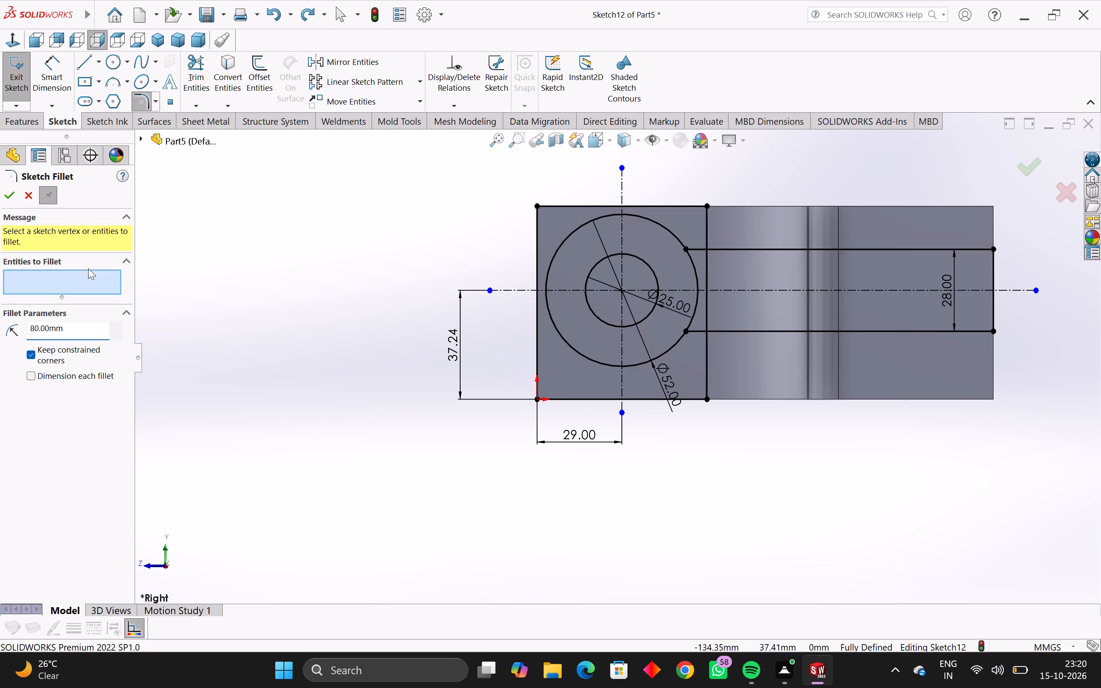
left_click(695, 247)
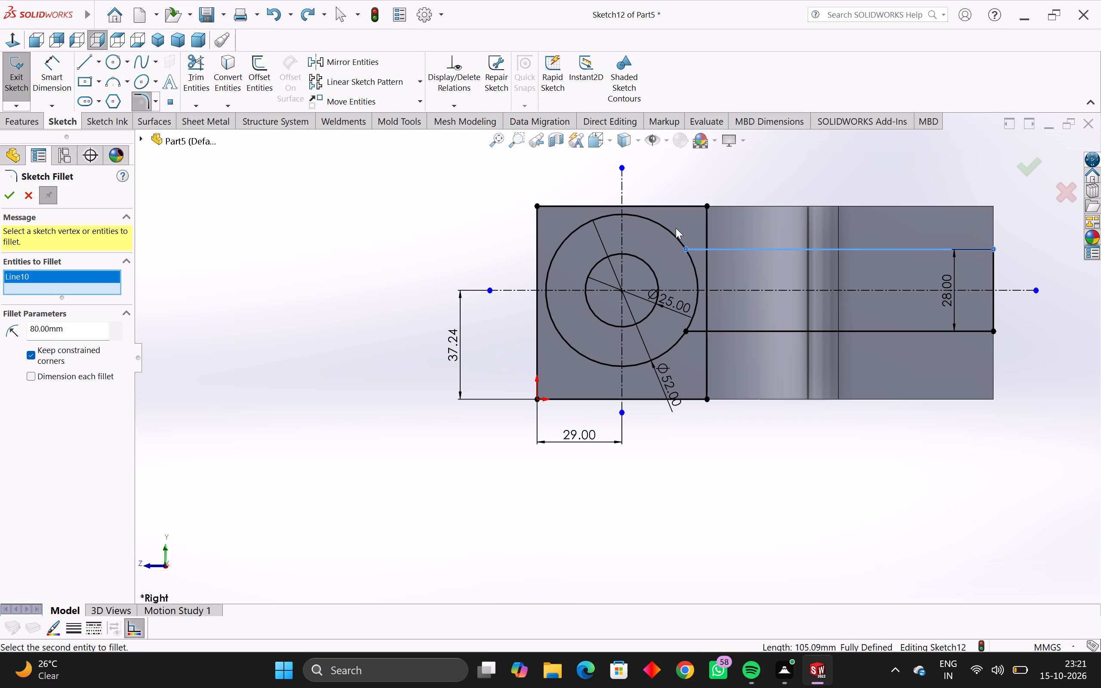
left_click(669, 231)
key("Escape")
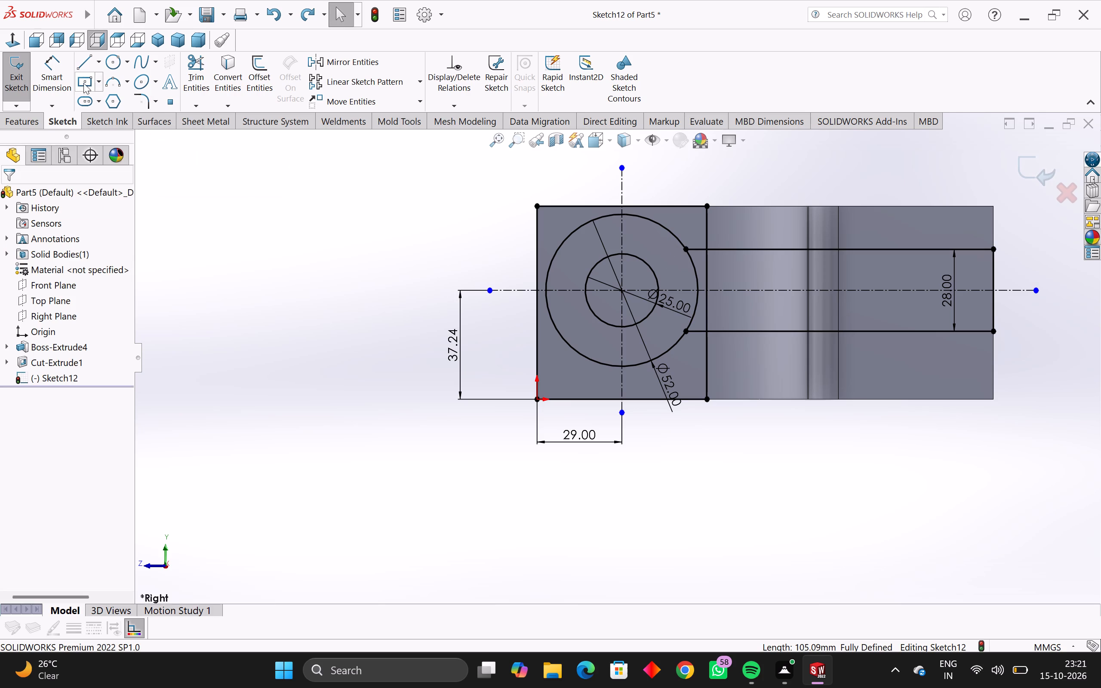
Trim away the part of the 52 mm circle lying between the two horizontal arm lines.
left_click(198, 57)
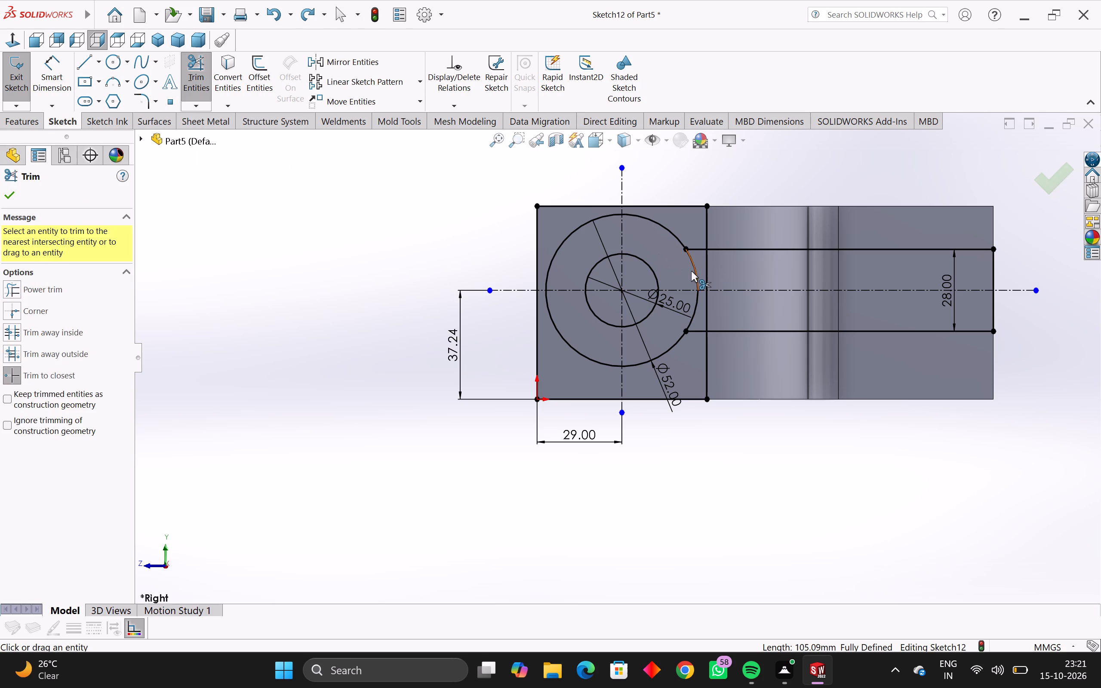
left_click(693, 267)
left_click(696, 297)
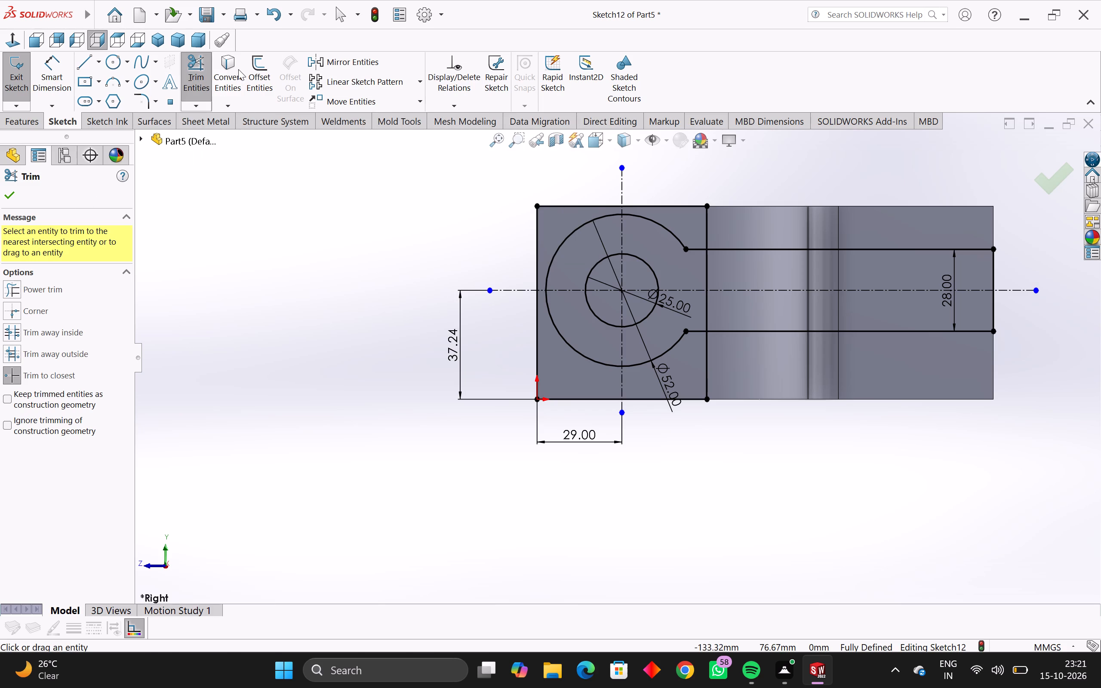
Fillet both corners where the arm lines meet the 52 mm arc with an 80 mm radius.
left_click(147, 101)
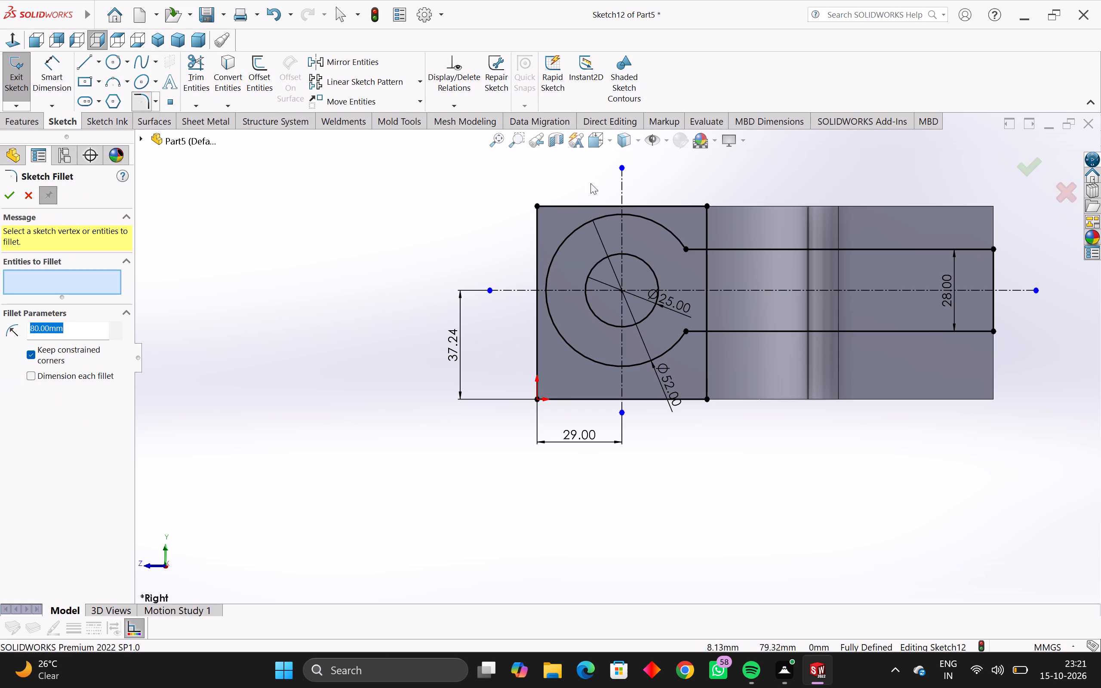
scroll(684, 249, "up", 2)
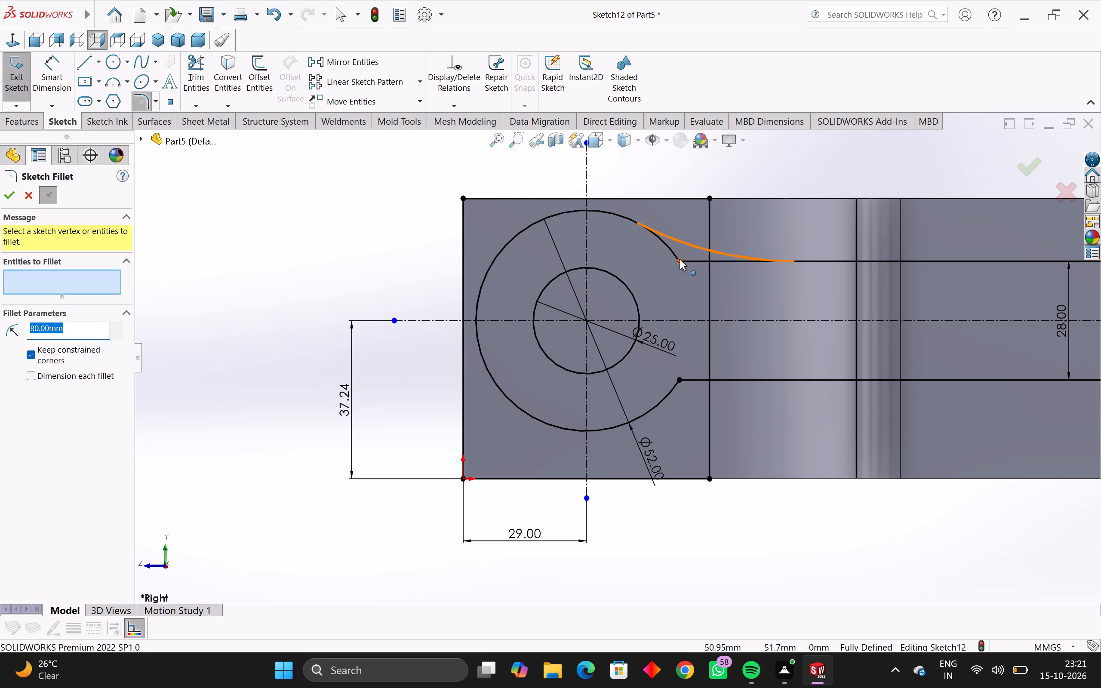
left_click(680, 259)
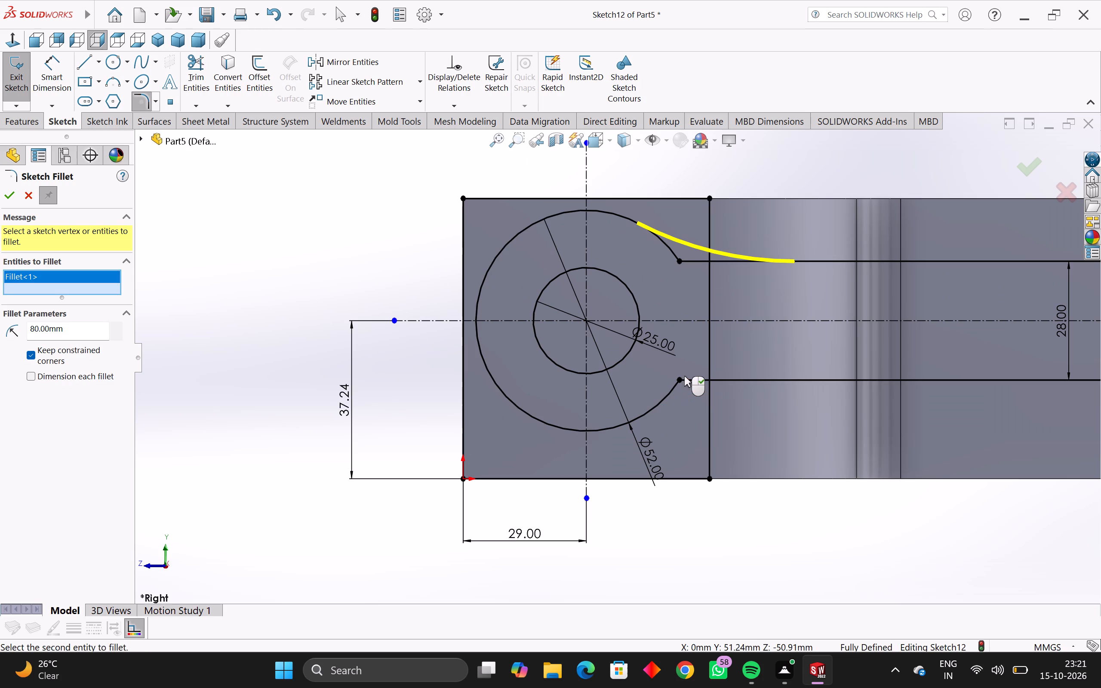
left_click(680, 378)
left_click(9, 200)
Examine the filleted arm profile against the fork body from several angles.
scroll(296, 384, "down", 3)
middle_click_drag(313, 390, 295, 338)
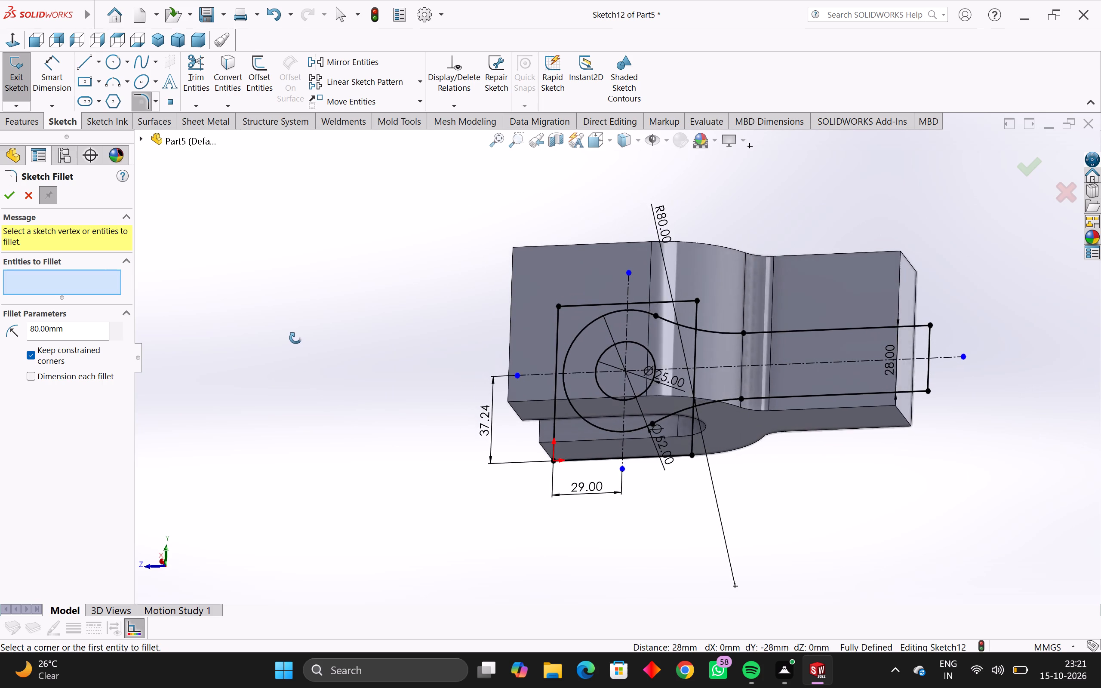
middle_click_drag(295, 338, 325, 504)
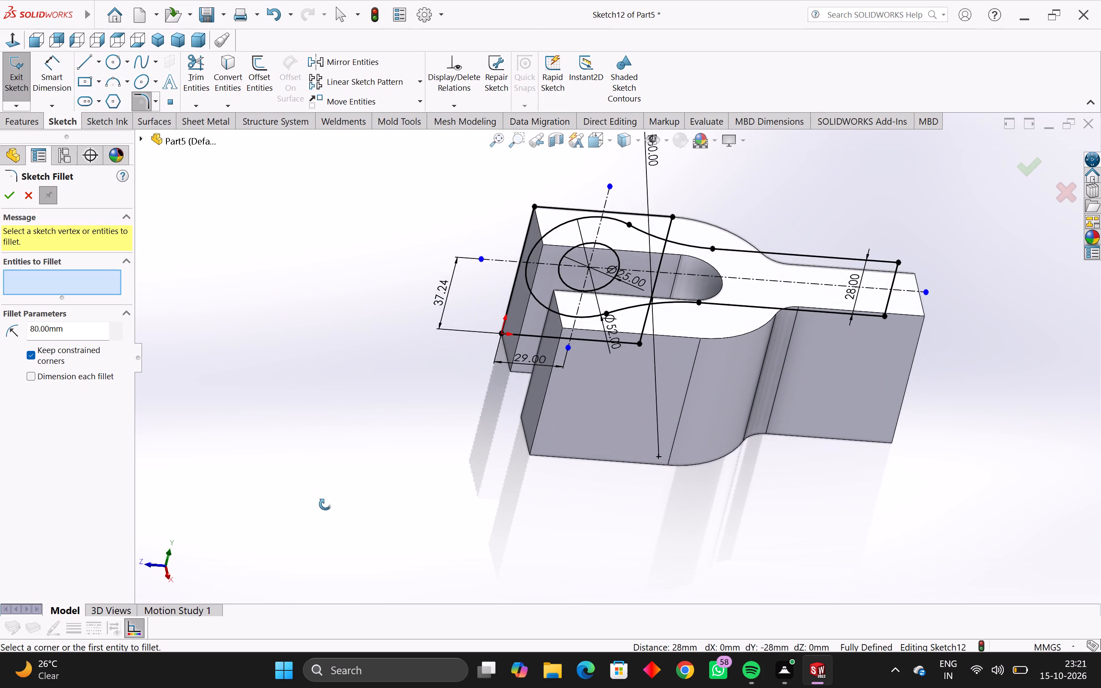
middle_click_drag(325, 504, 326, 504)
scroll(347, 485, "down", 3)
middle_click_drag(358, 476, 371, 424)
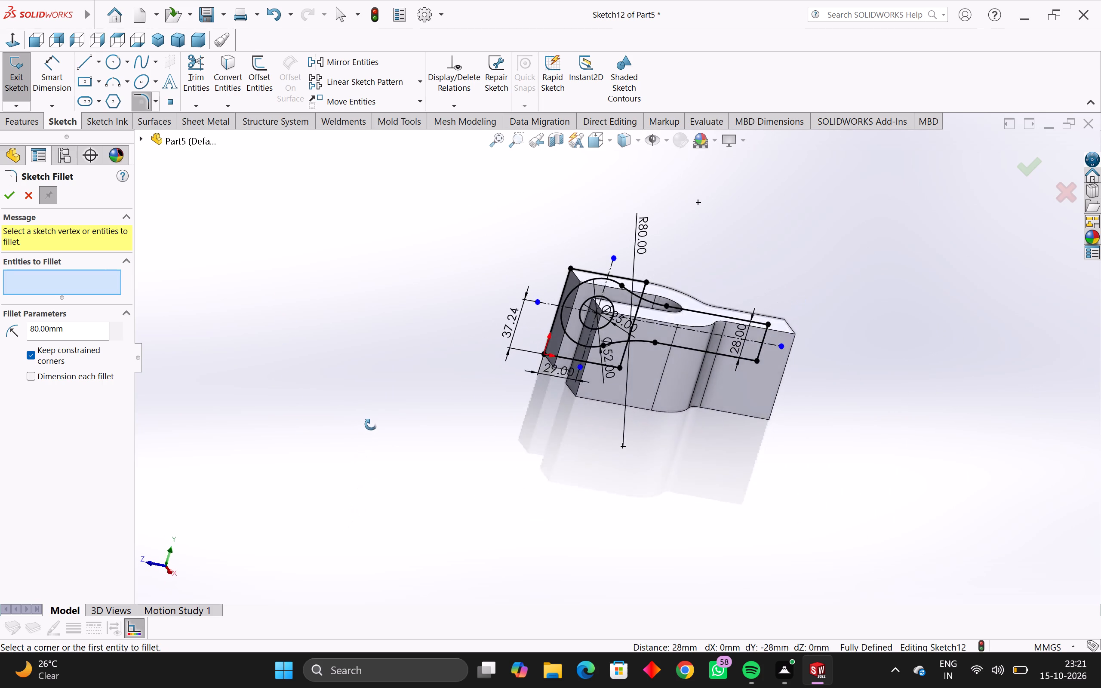
middle_click_drag(371, 424, 362, 359)
scroll(558, 384, "up", 3)
scroll(604, 323, "up", 2)
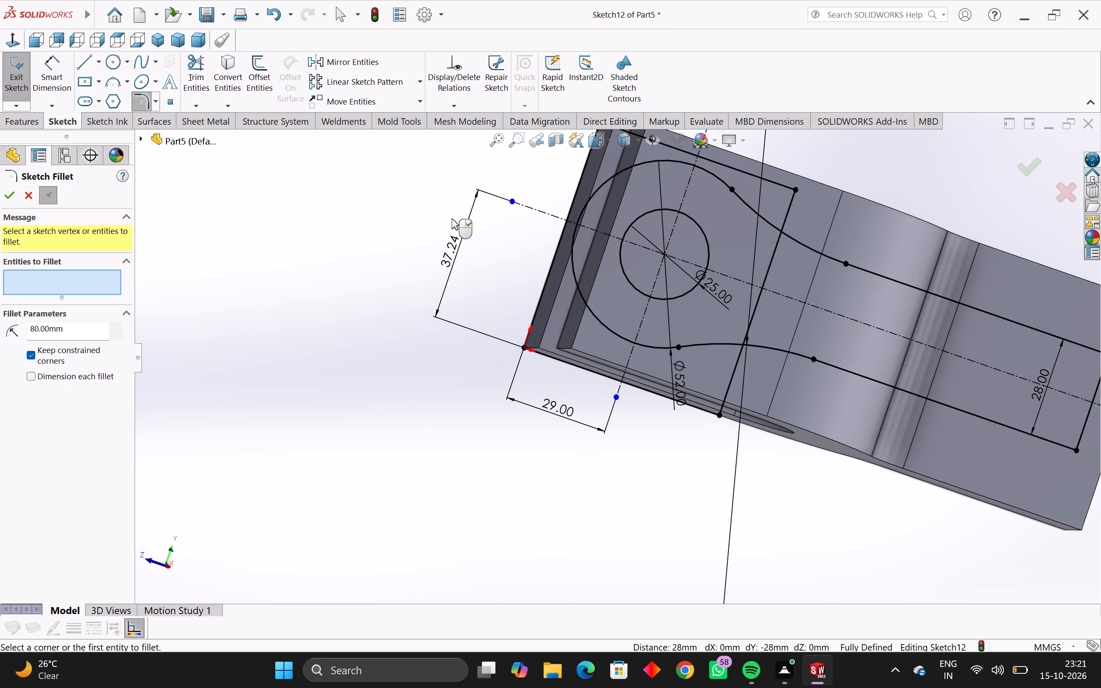
left_click(26, 191)
middle_click_drag(530, 436, 504, 409)
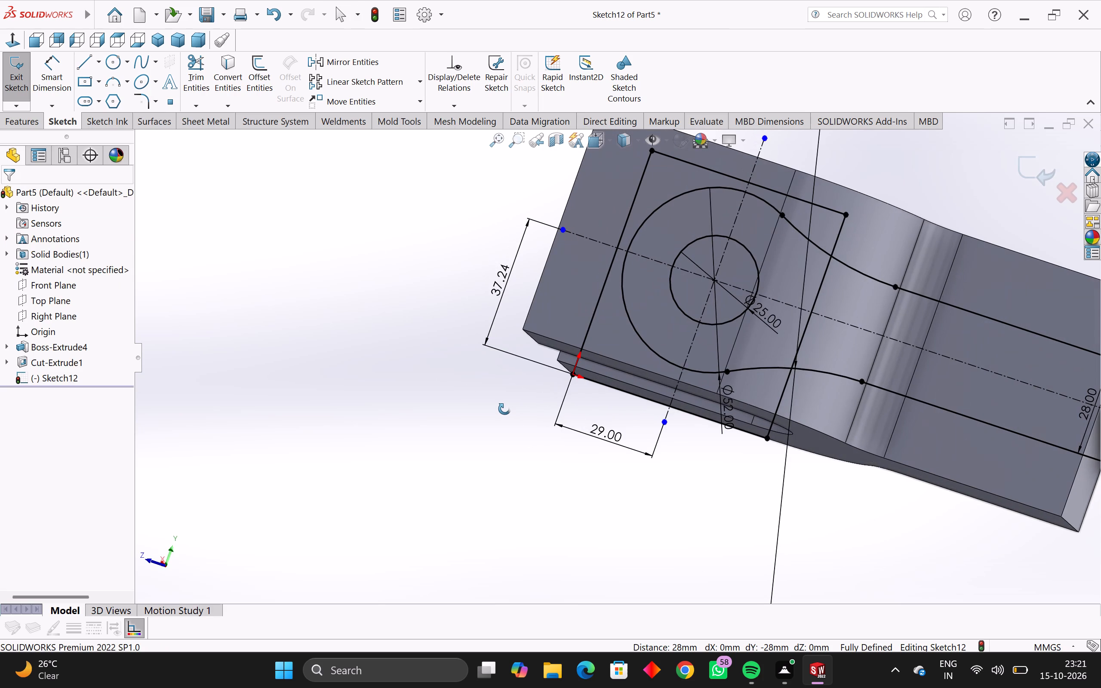
middle_click_drag(504, 409, 528, 498)
middle_click_drag(543, 353, 531, 277)
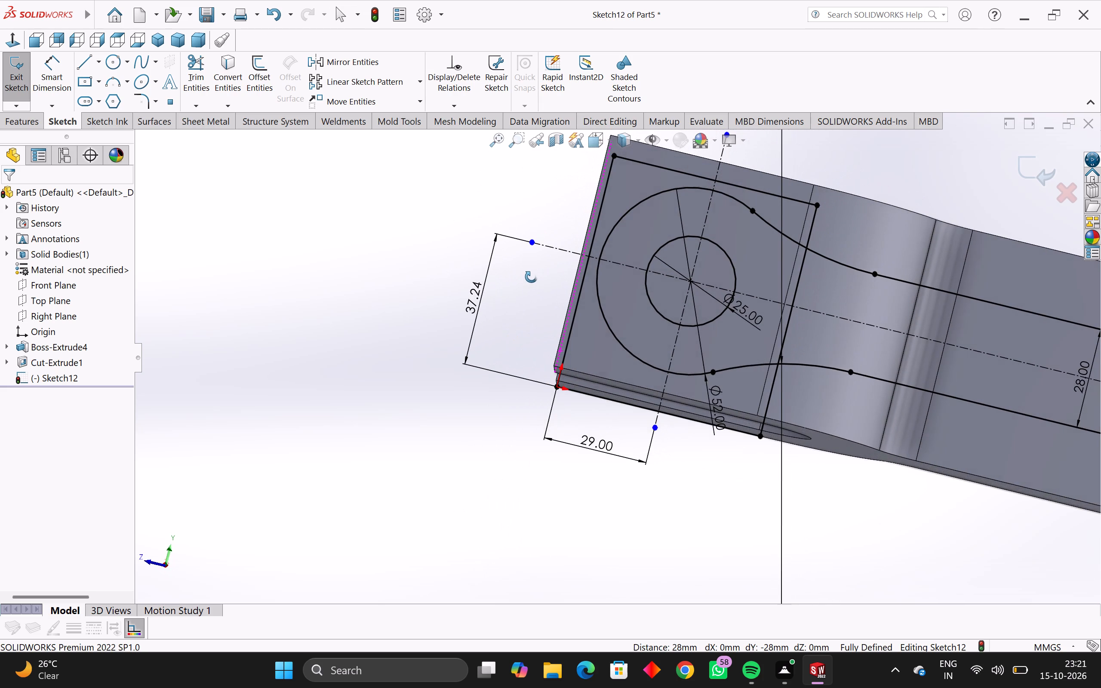
middle_click_drag(531, 277, 526, 291)
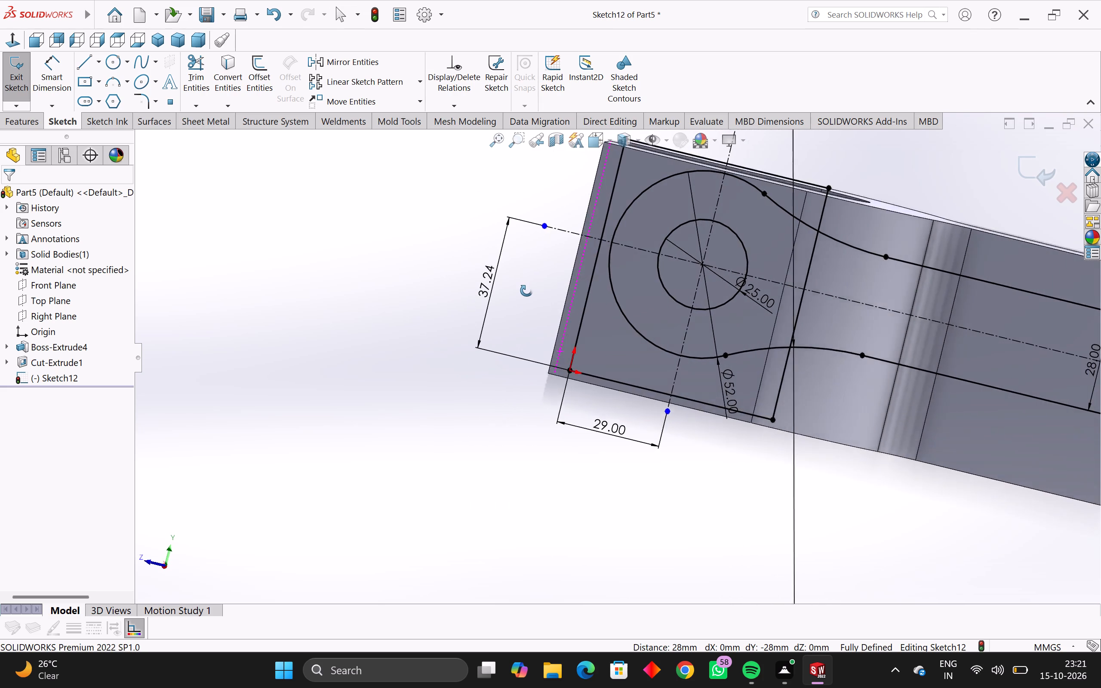
middle_click_drag(526, 291, 490, 304)
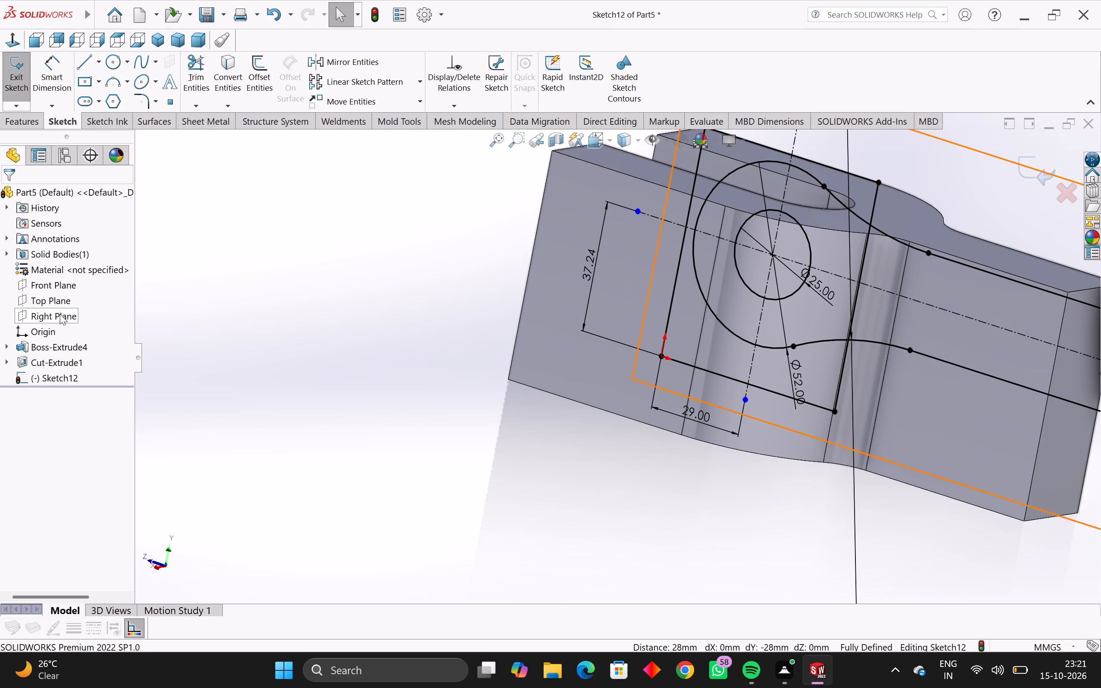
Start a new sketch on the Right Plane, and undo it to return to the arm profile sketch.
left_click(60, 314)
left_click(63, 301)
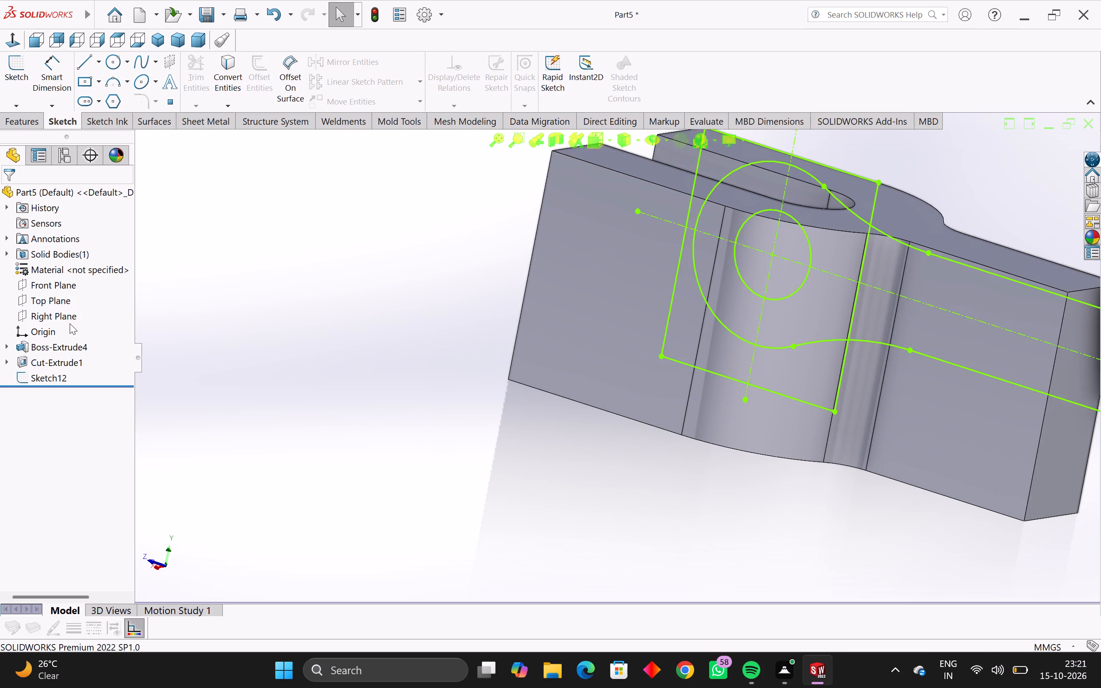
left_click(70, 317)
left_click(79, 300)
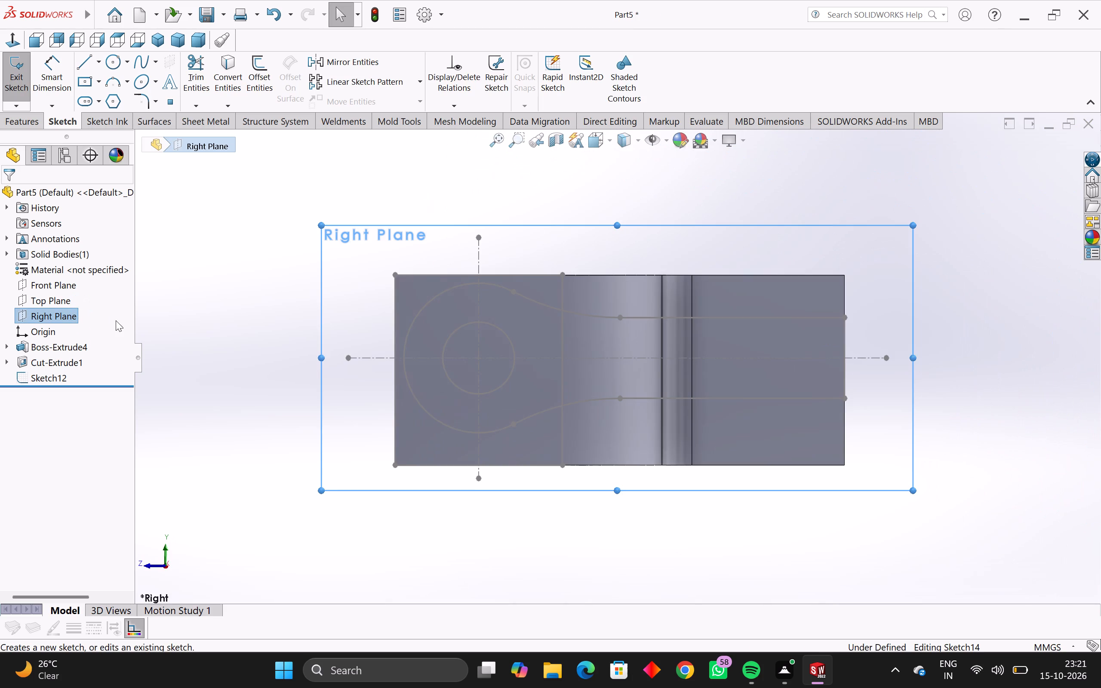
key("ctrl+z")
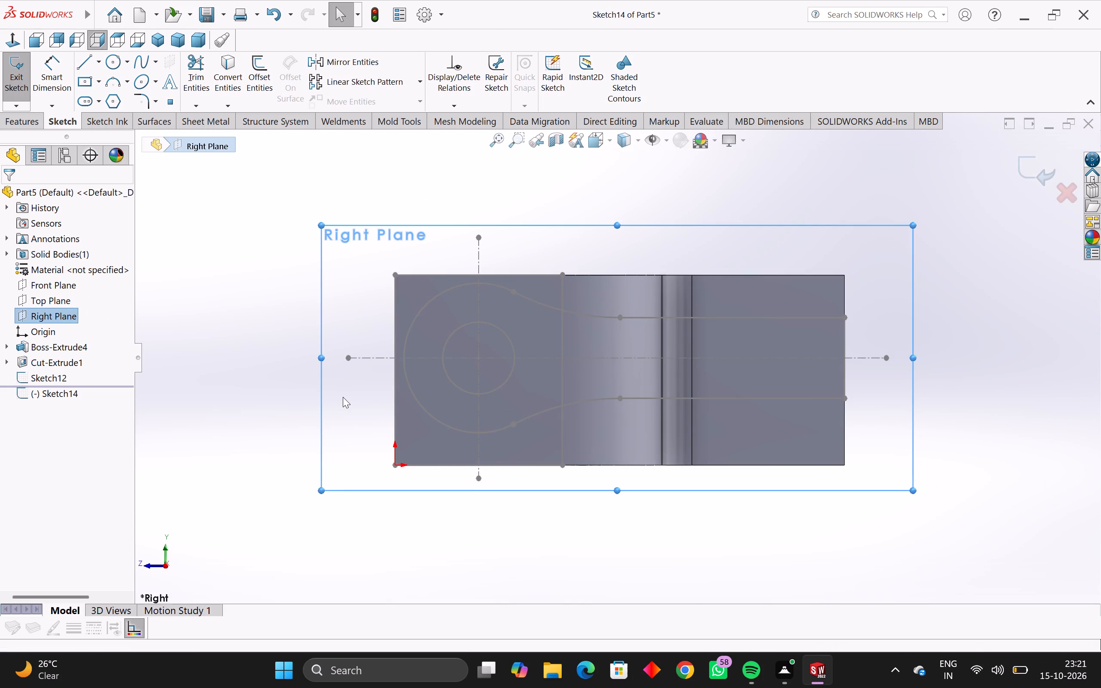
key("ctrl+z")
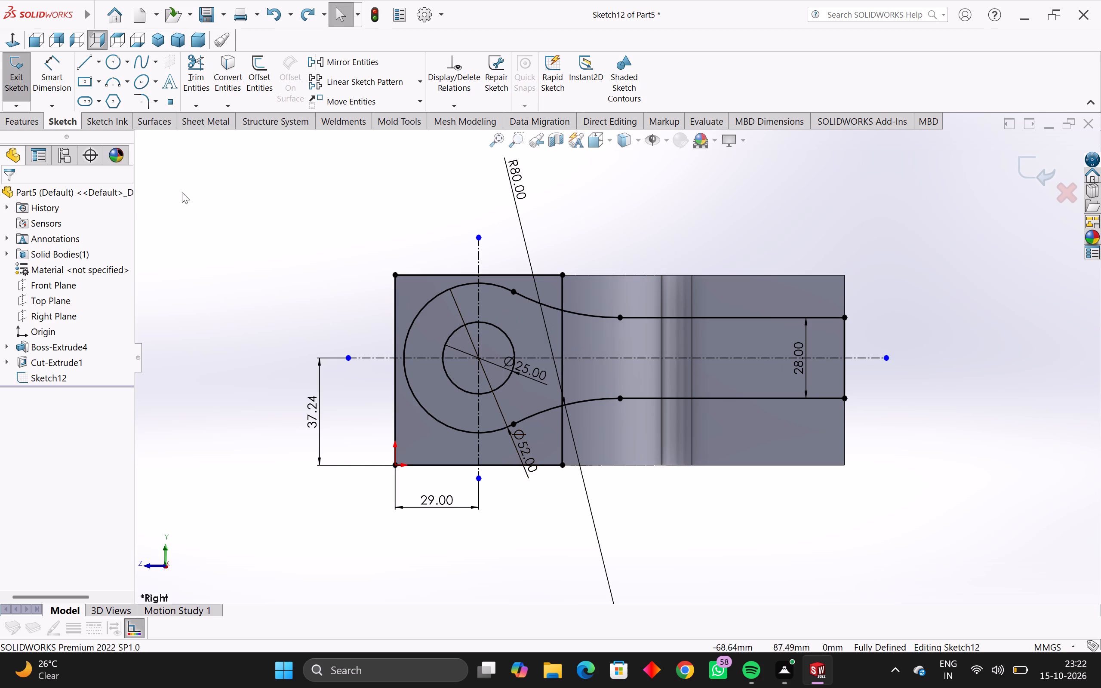
Convert the fork body's remaining upper, lower and arm-end edges into sketch lines, extending the block outline around the whole arm.
left_click(232, 64)
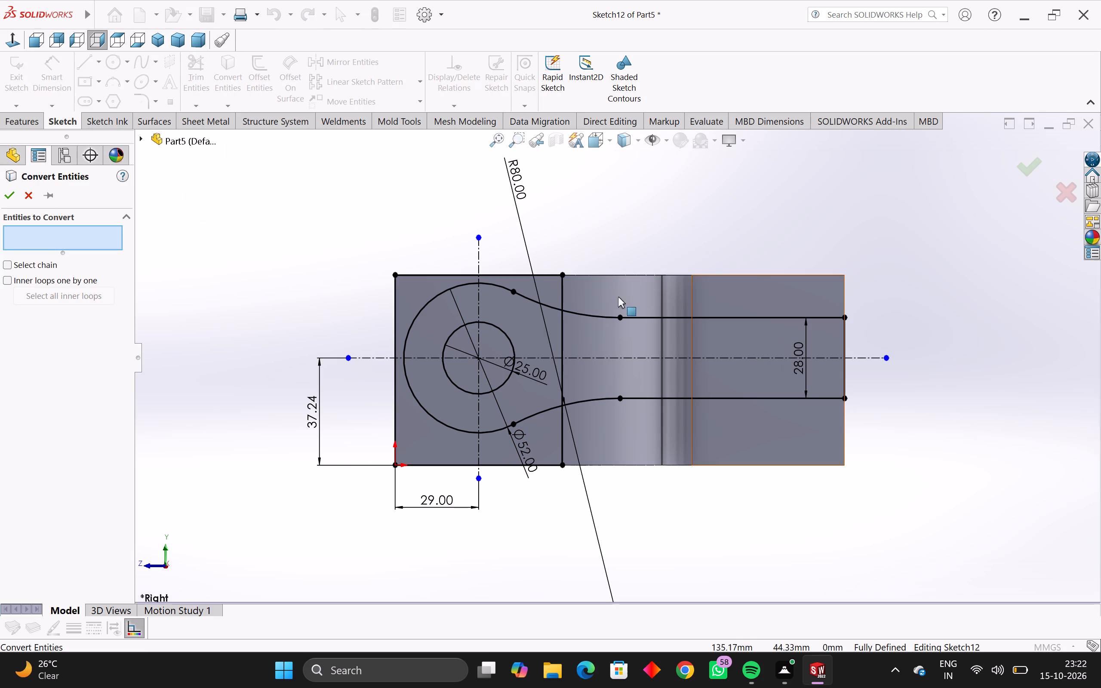
left_click(605, 274)
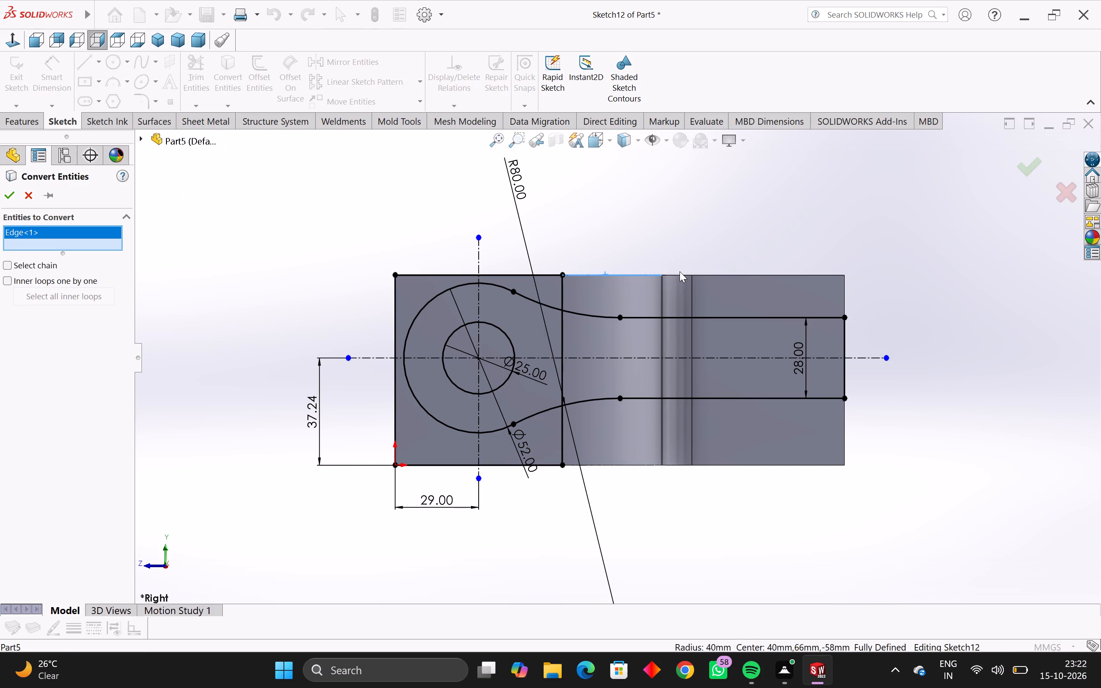
left_click(680, 275)
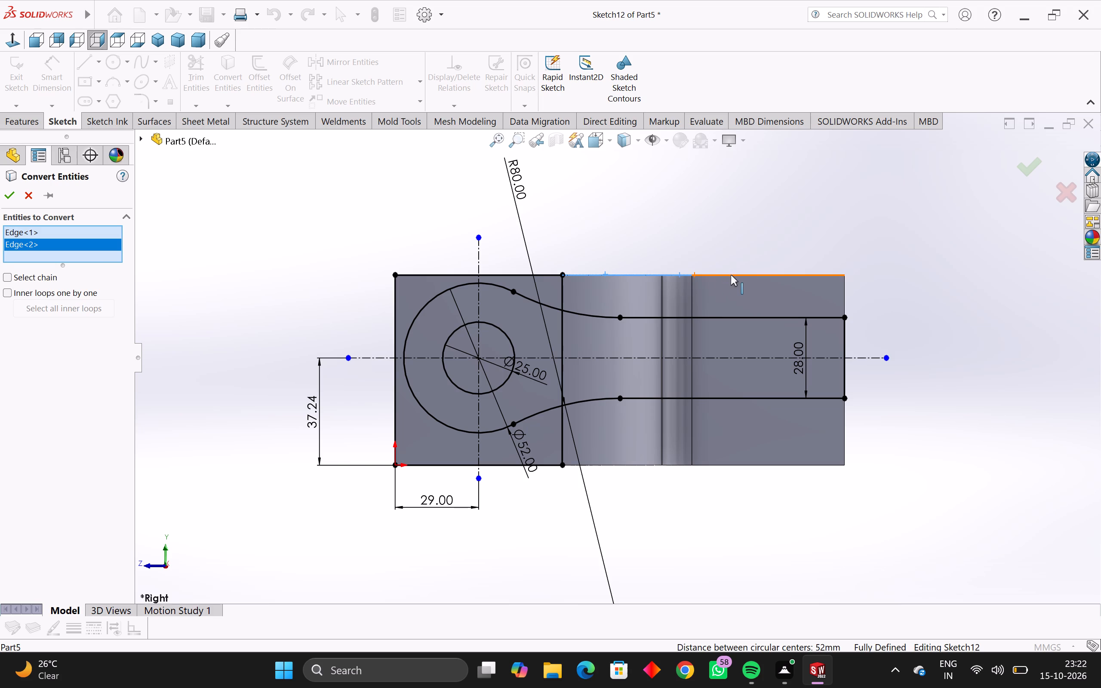
left_click(731, 275)
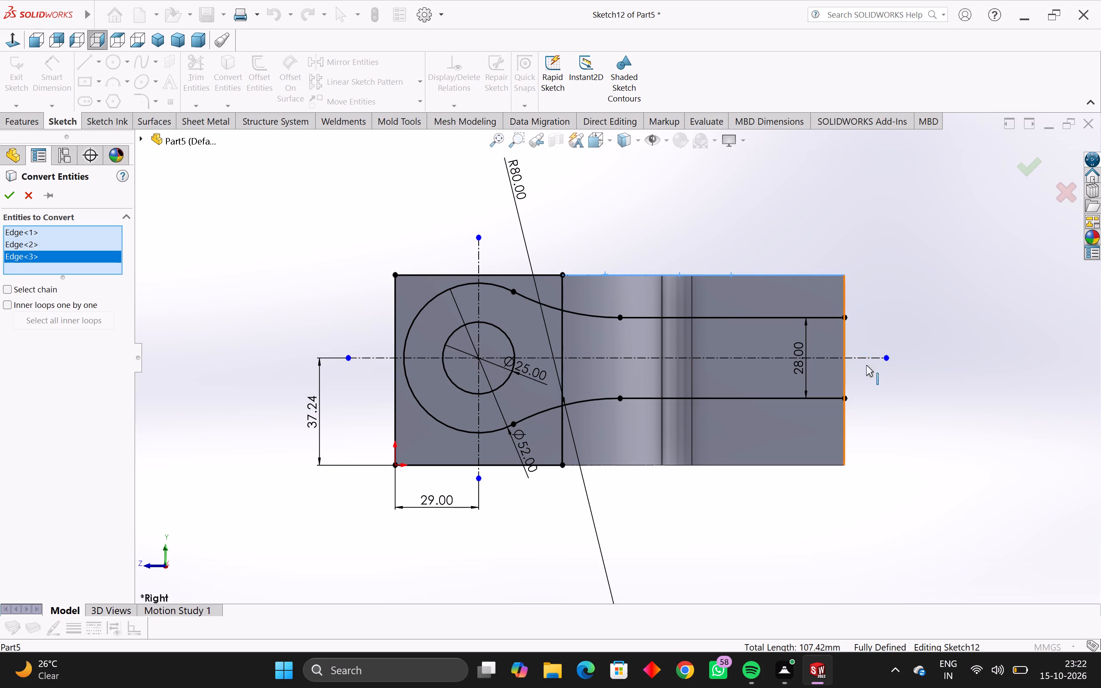
scroll(861, 387, "up", 2)
left_click(809, 263)
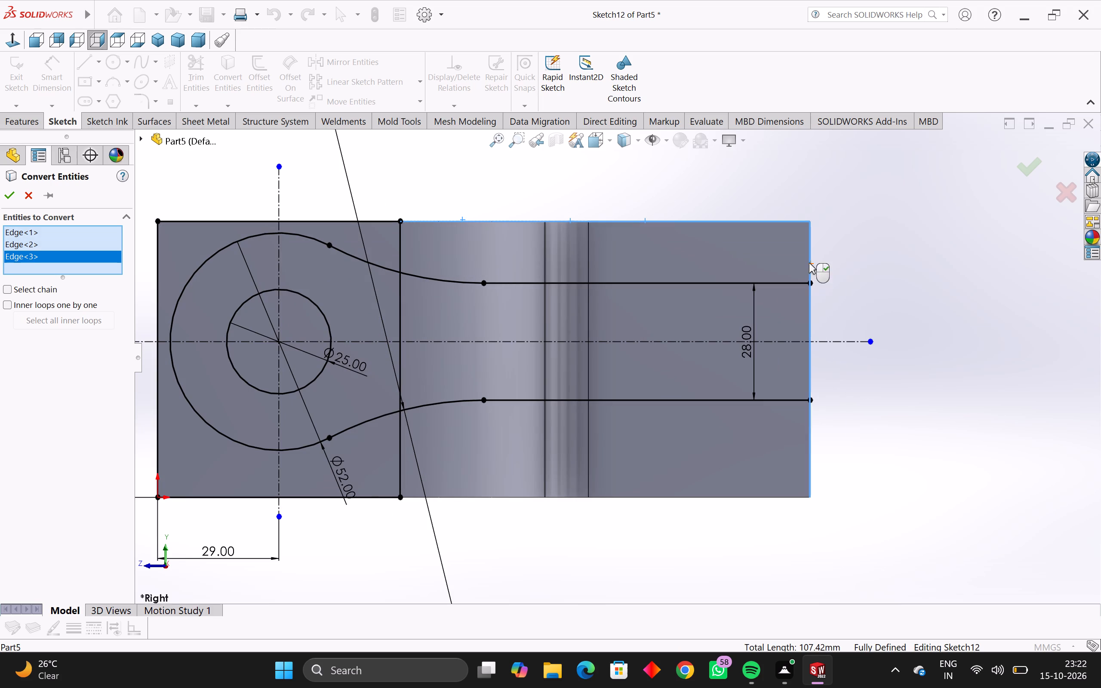
scroll(789, 501, "down", 2)
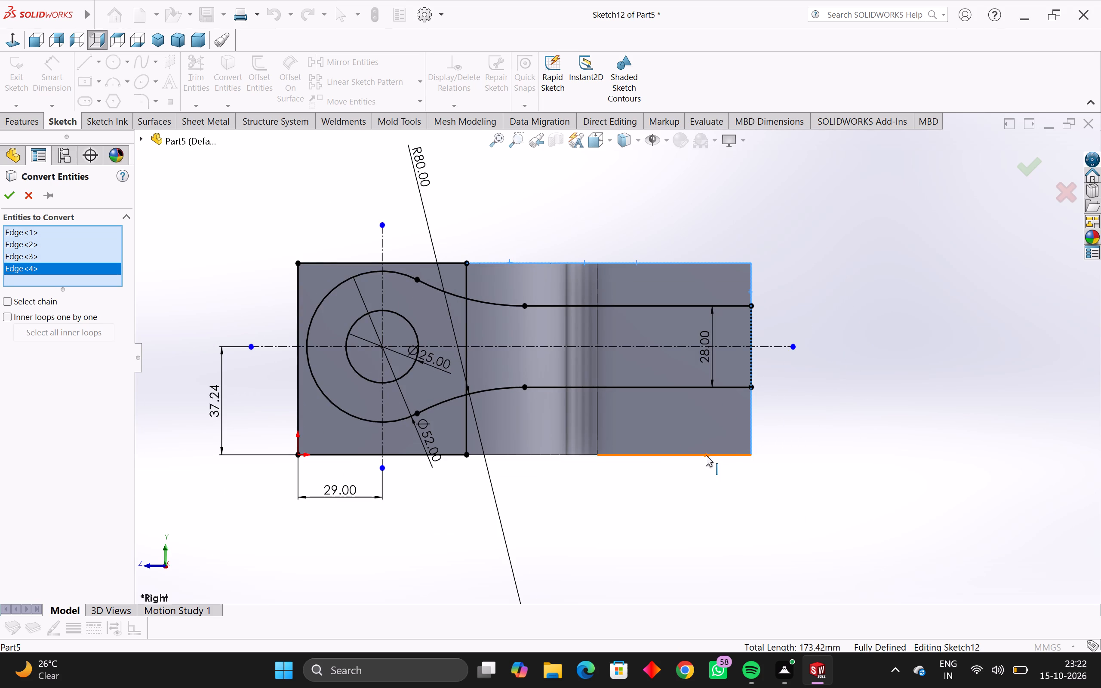
left_click(706, 455)
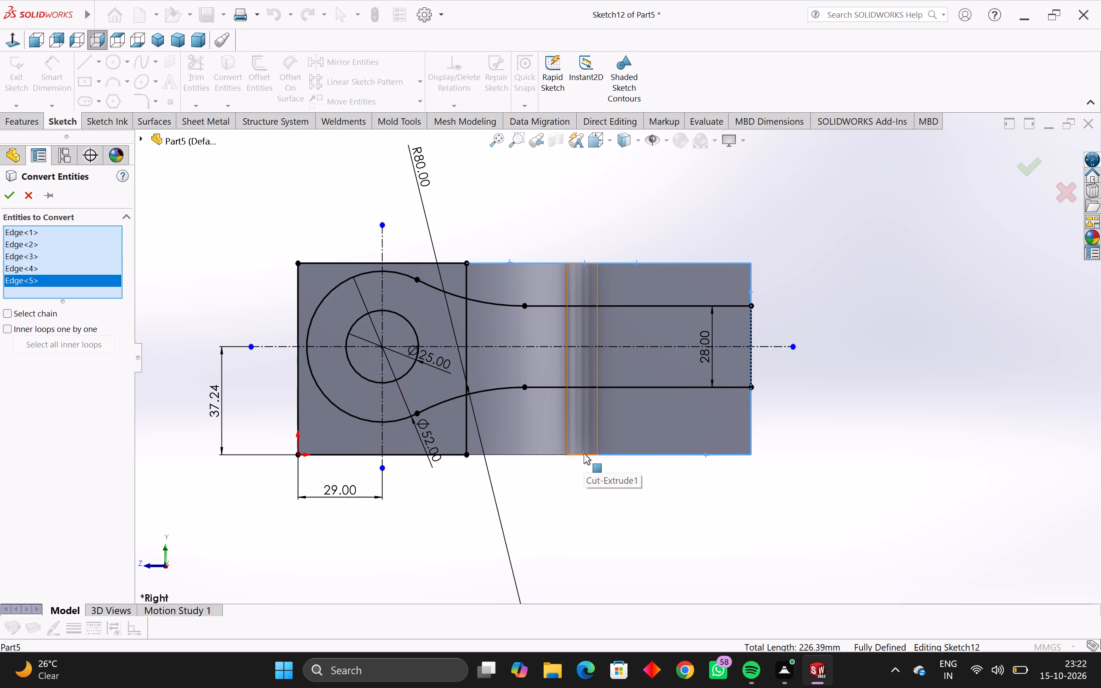
scroll(584, 454, "up", 4)
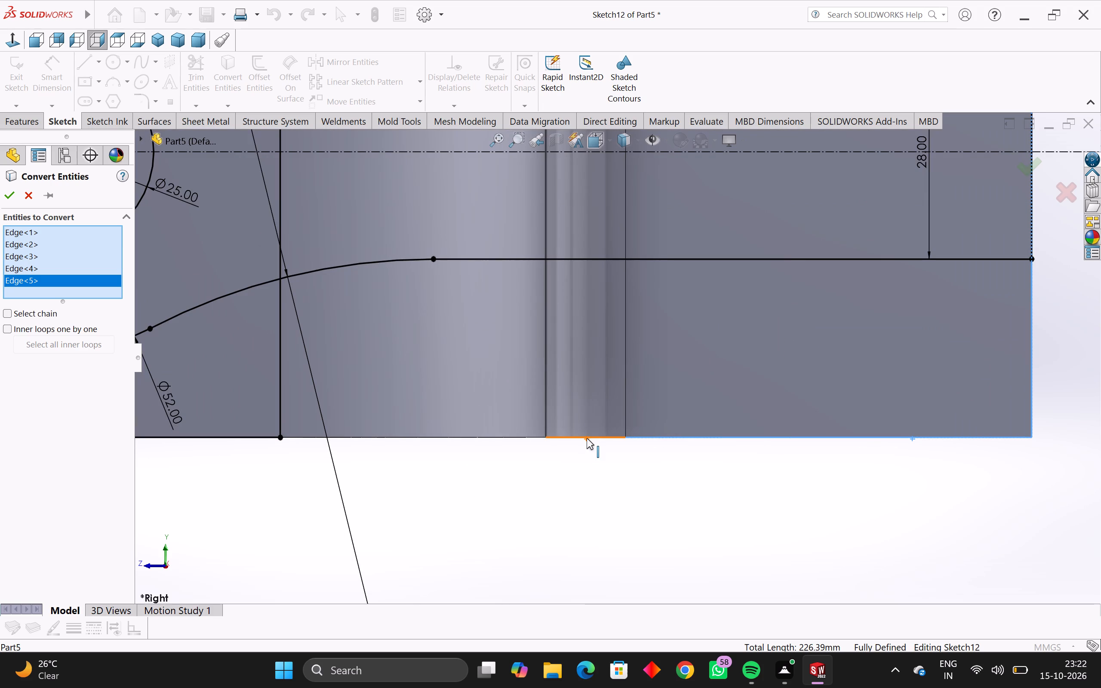
left_click(587, 438)
left_click(501, 438)
scroll(426, 461, "down", 4)
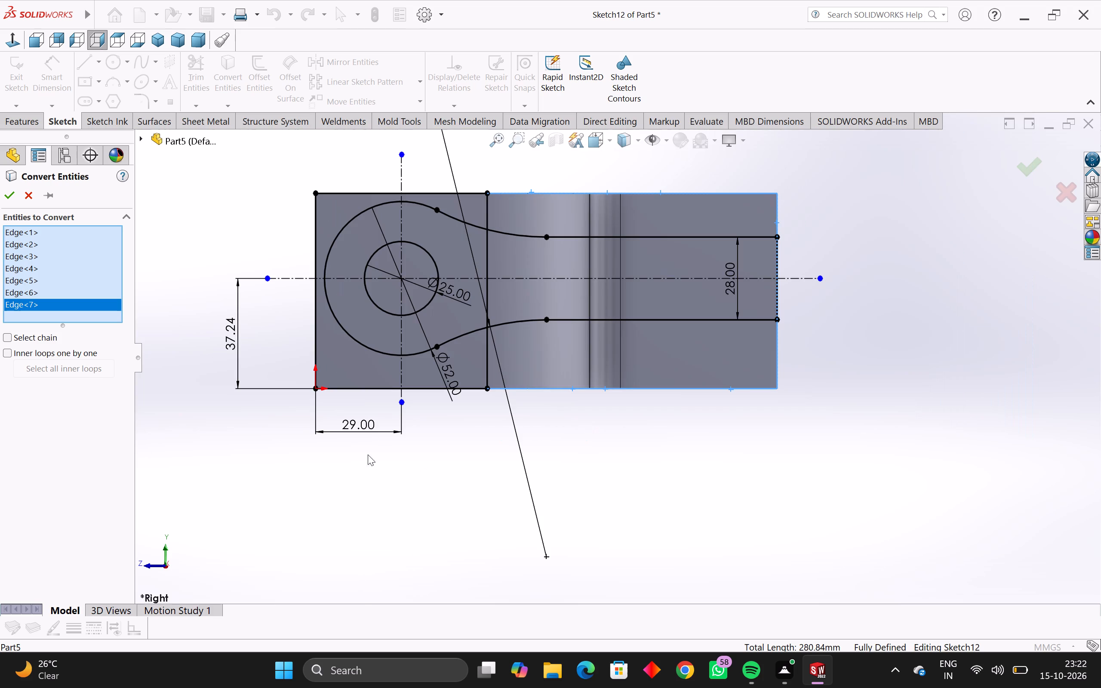
scroll(339, 342, "up", 2)
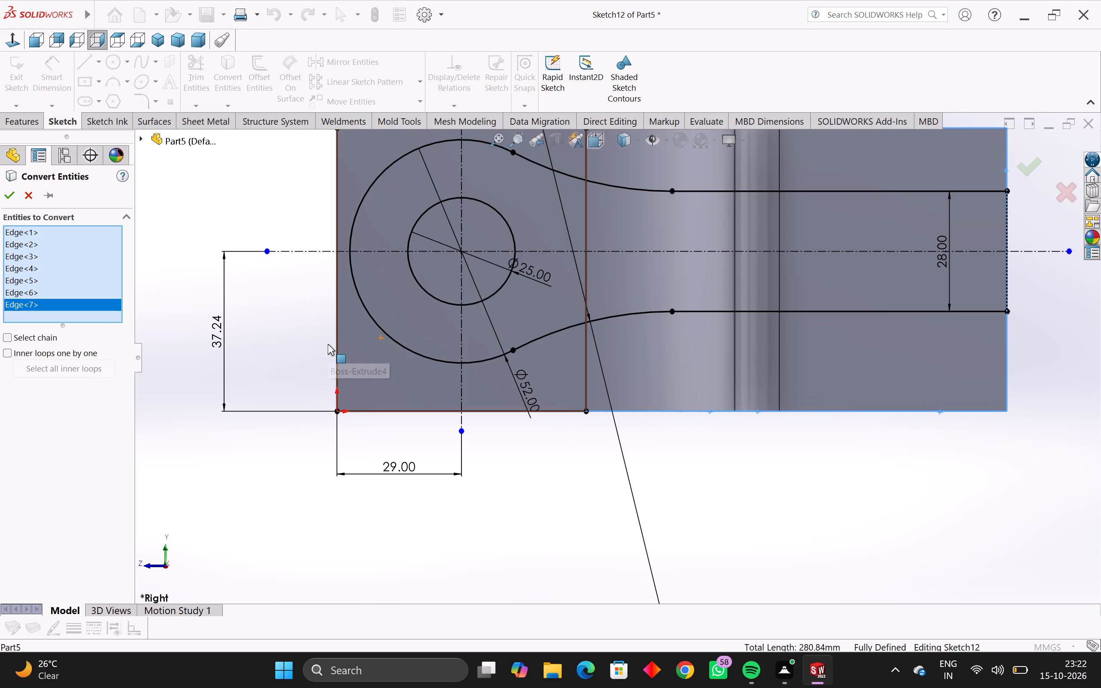
left_click(338, 334)
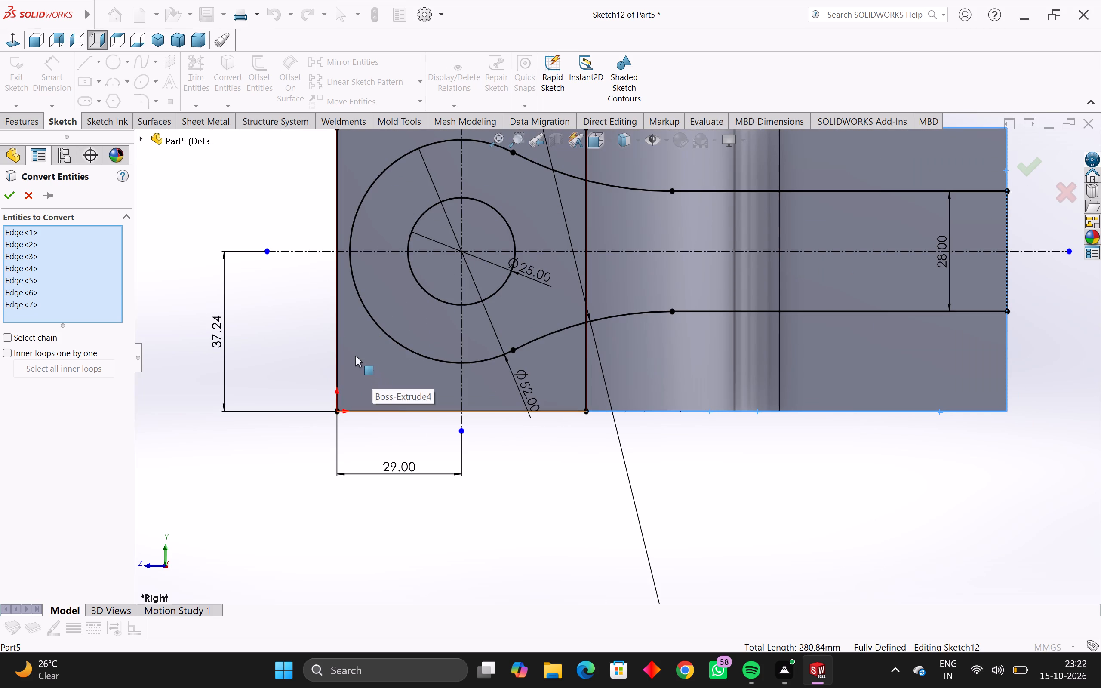
scroll(355, 356, "down", 2)
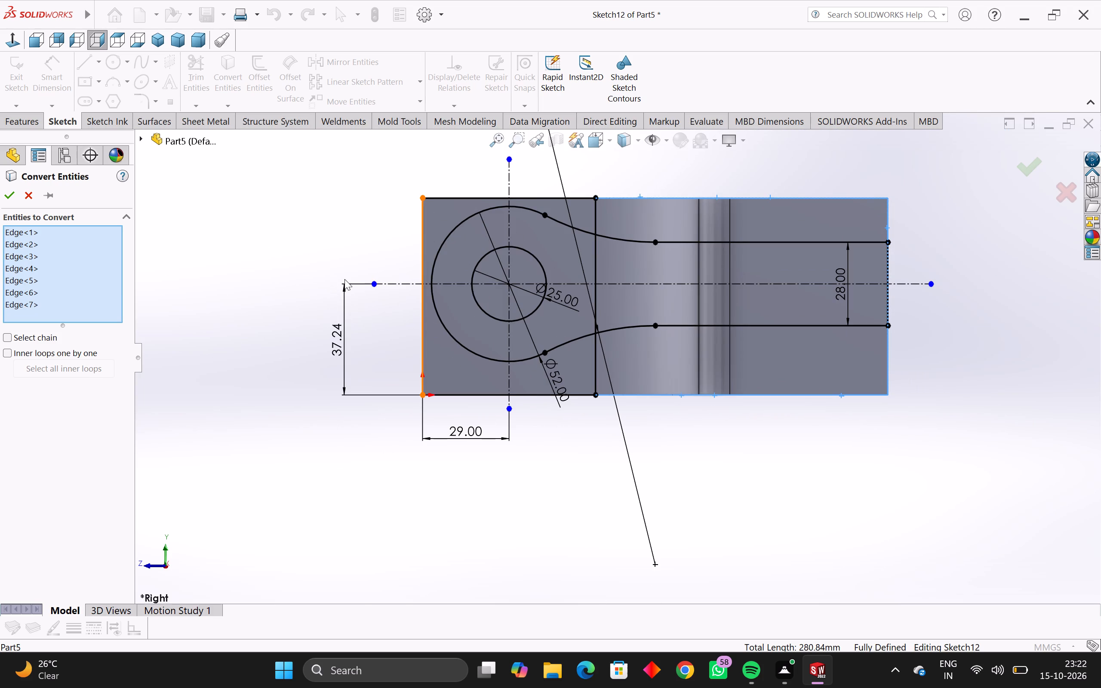
left_click(9, 197)
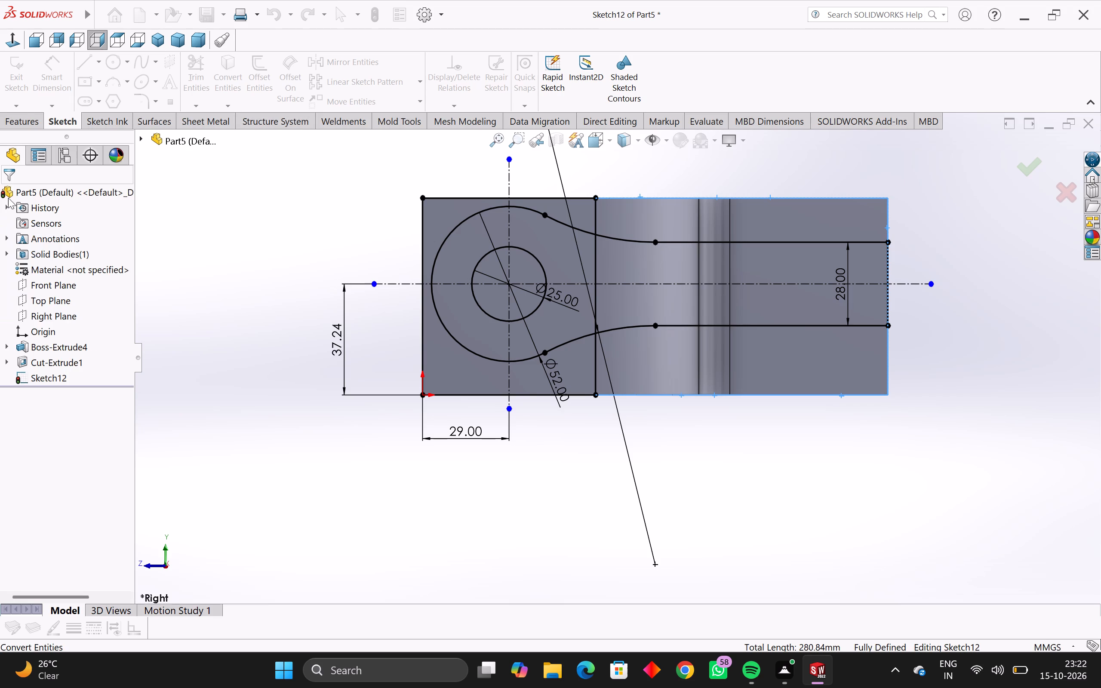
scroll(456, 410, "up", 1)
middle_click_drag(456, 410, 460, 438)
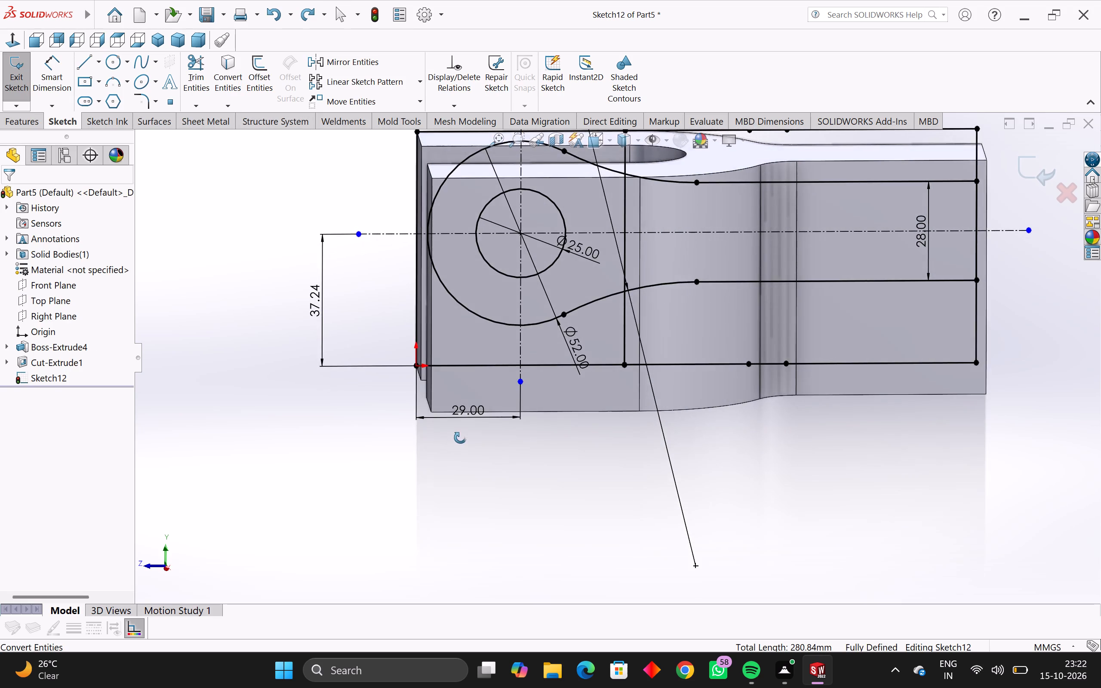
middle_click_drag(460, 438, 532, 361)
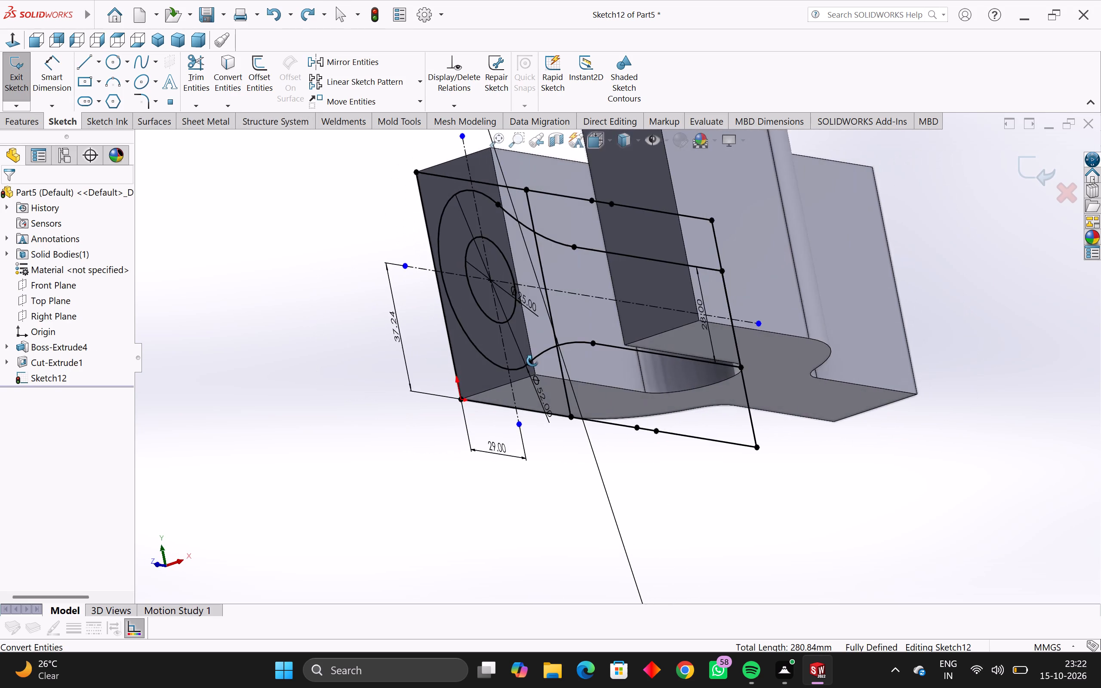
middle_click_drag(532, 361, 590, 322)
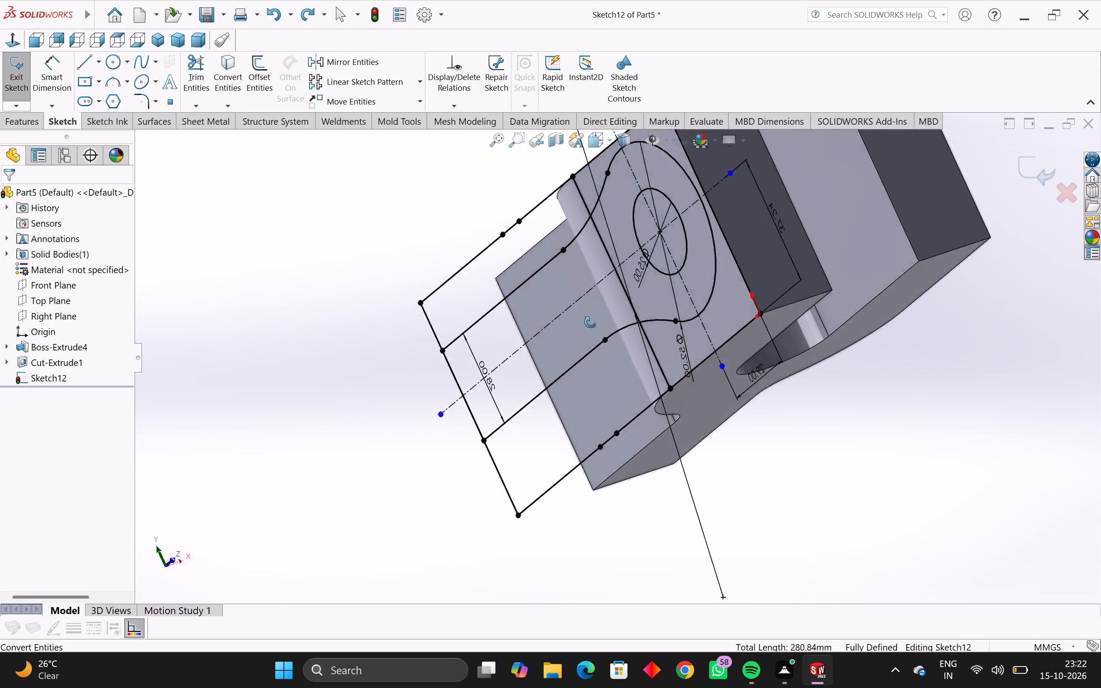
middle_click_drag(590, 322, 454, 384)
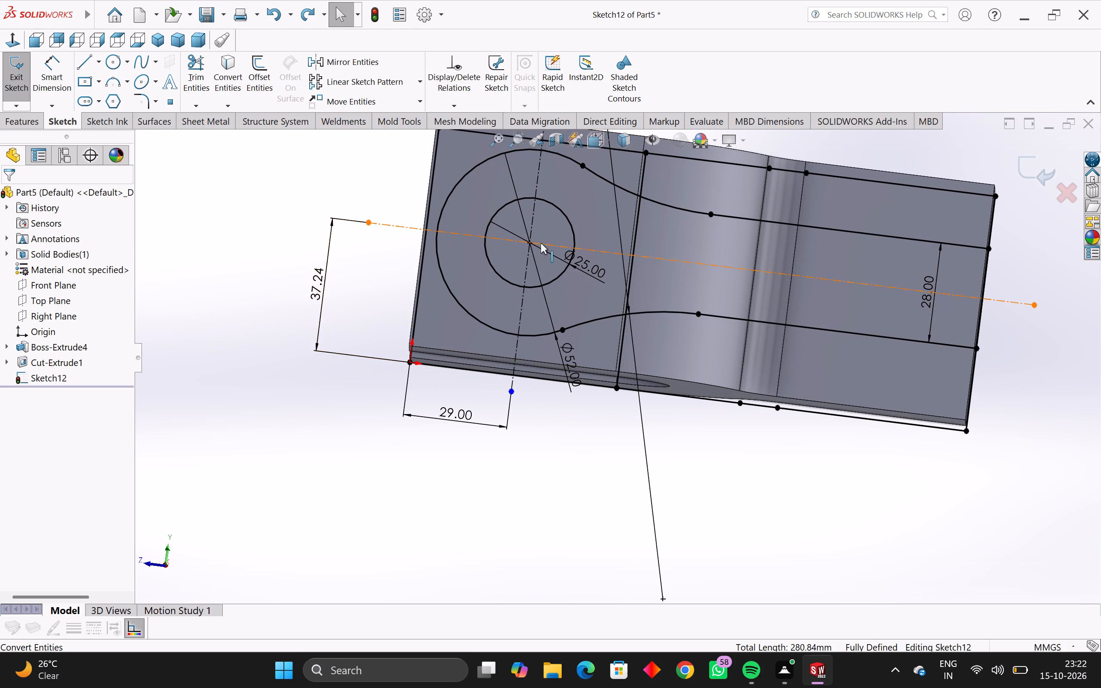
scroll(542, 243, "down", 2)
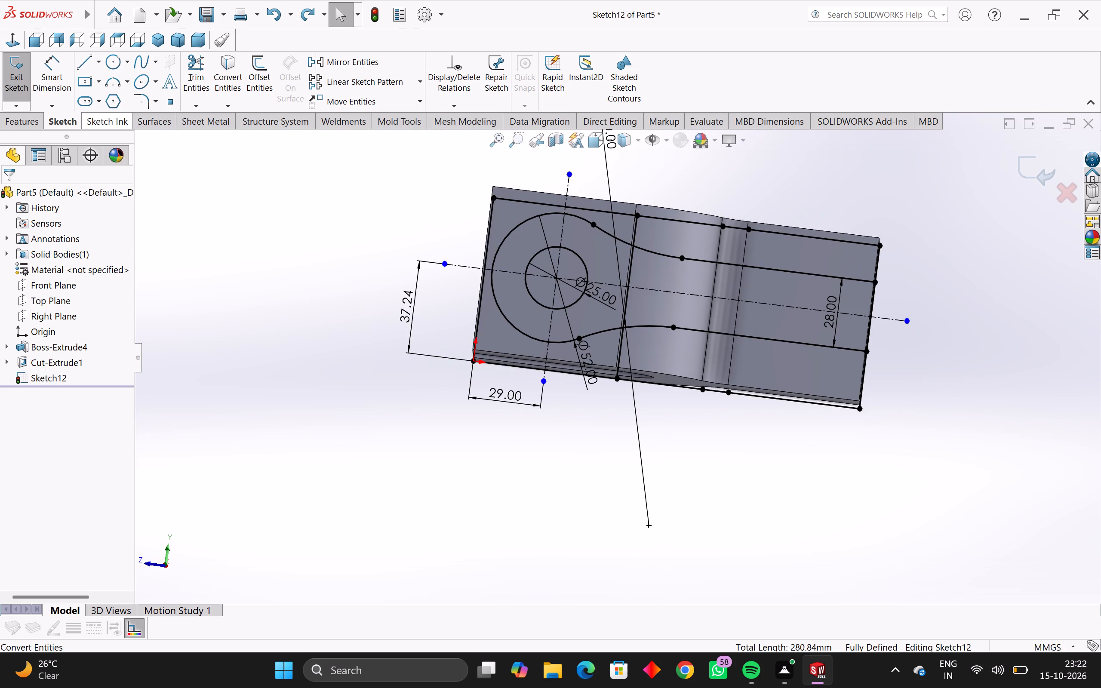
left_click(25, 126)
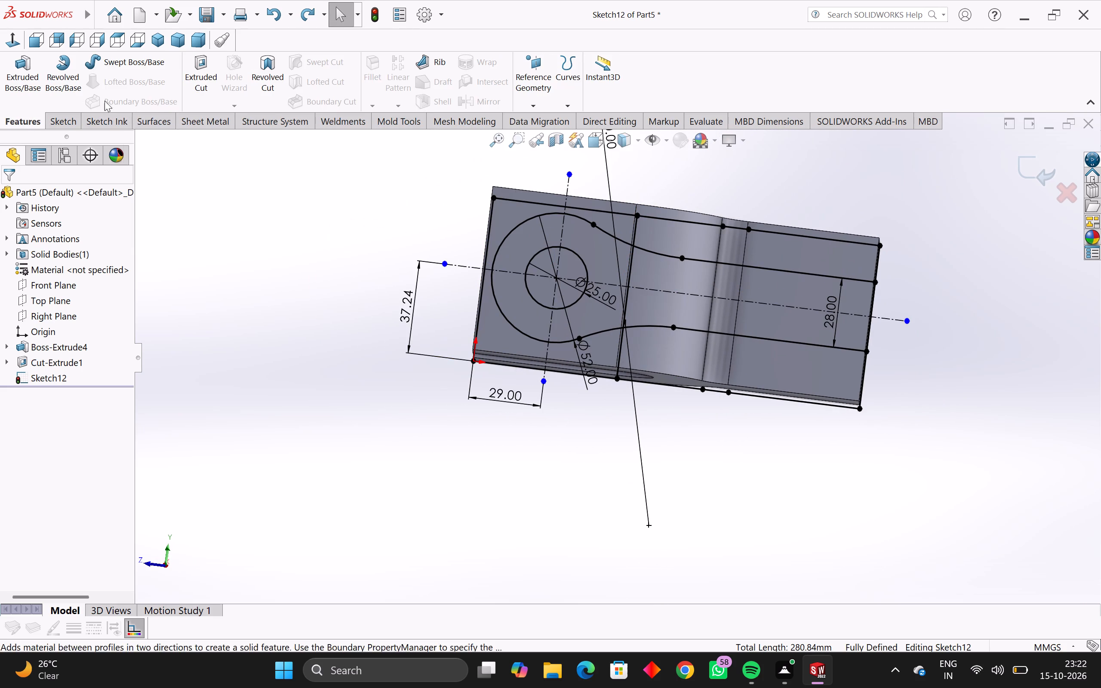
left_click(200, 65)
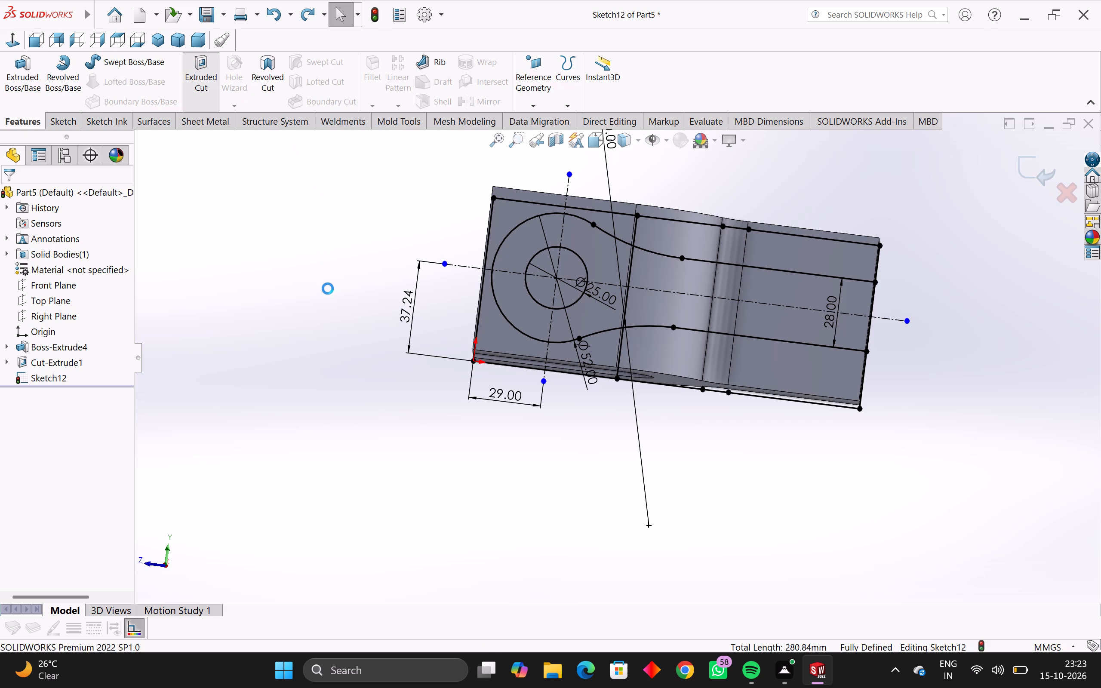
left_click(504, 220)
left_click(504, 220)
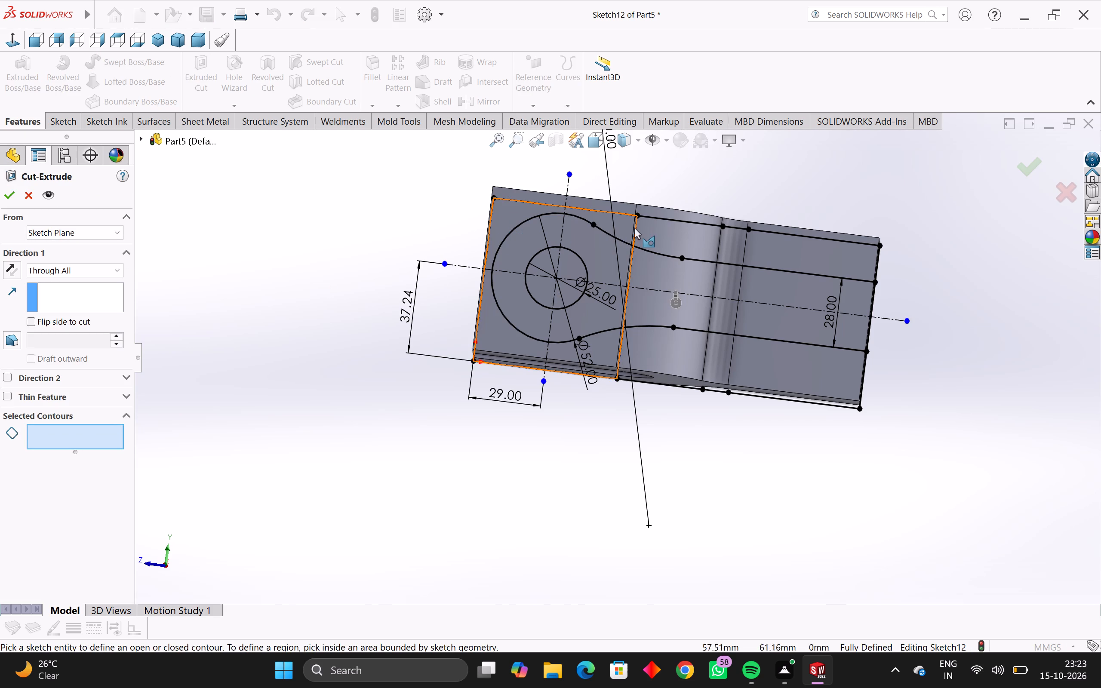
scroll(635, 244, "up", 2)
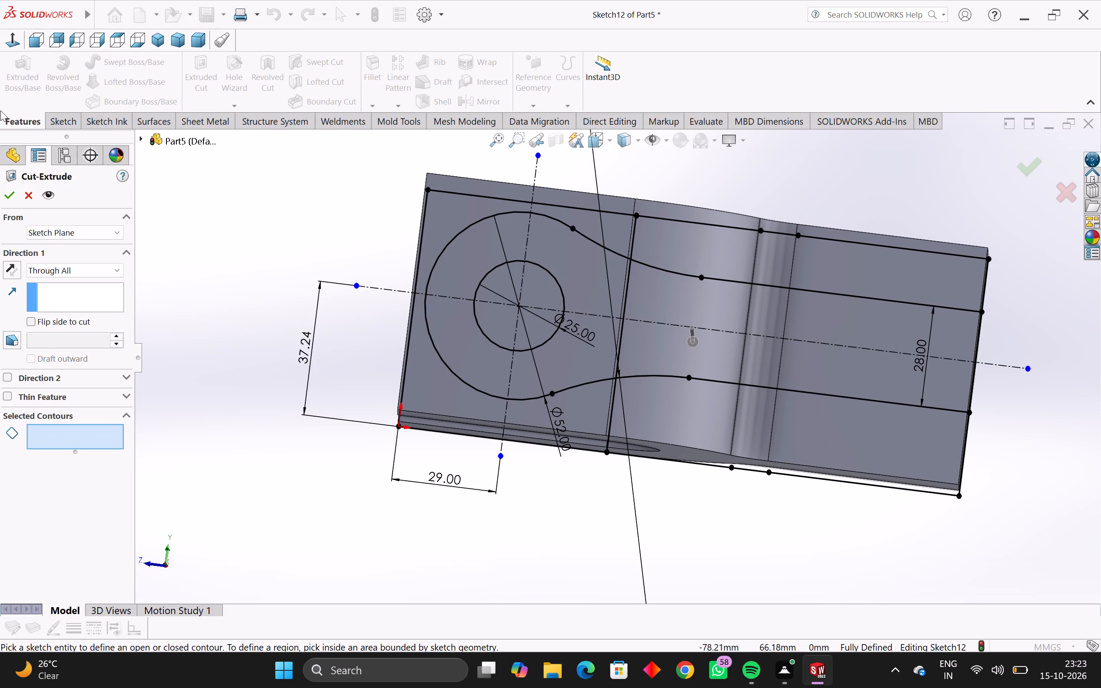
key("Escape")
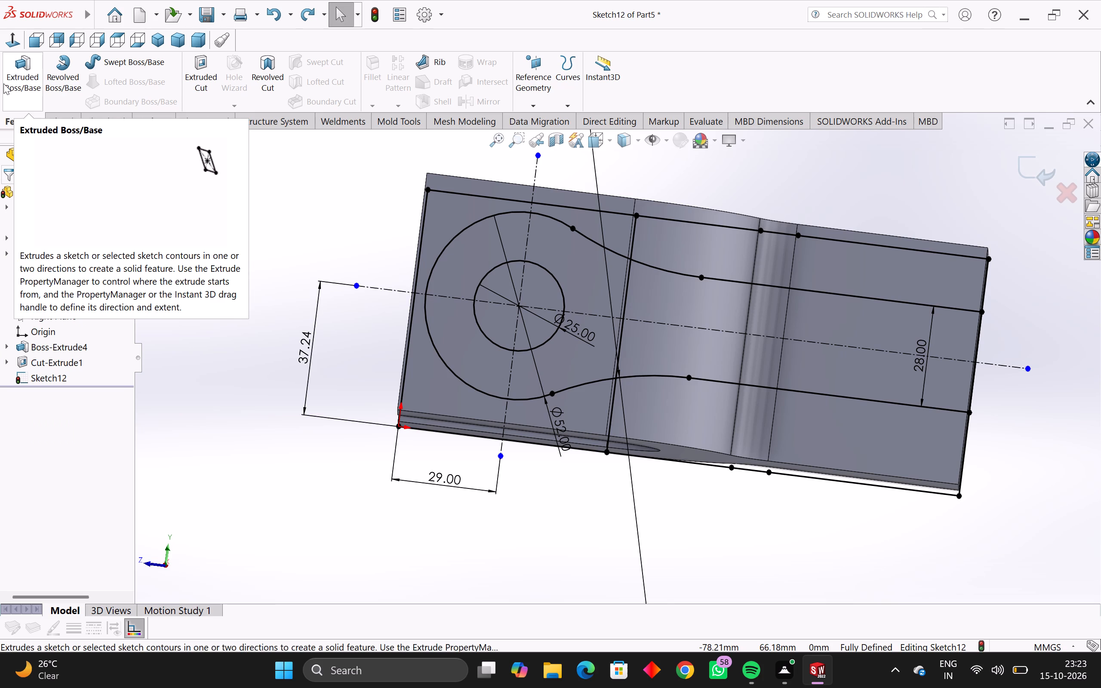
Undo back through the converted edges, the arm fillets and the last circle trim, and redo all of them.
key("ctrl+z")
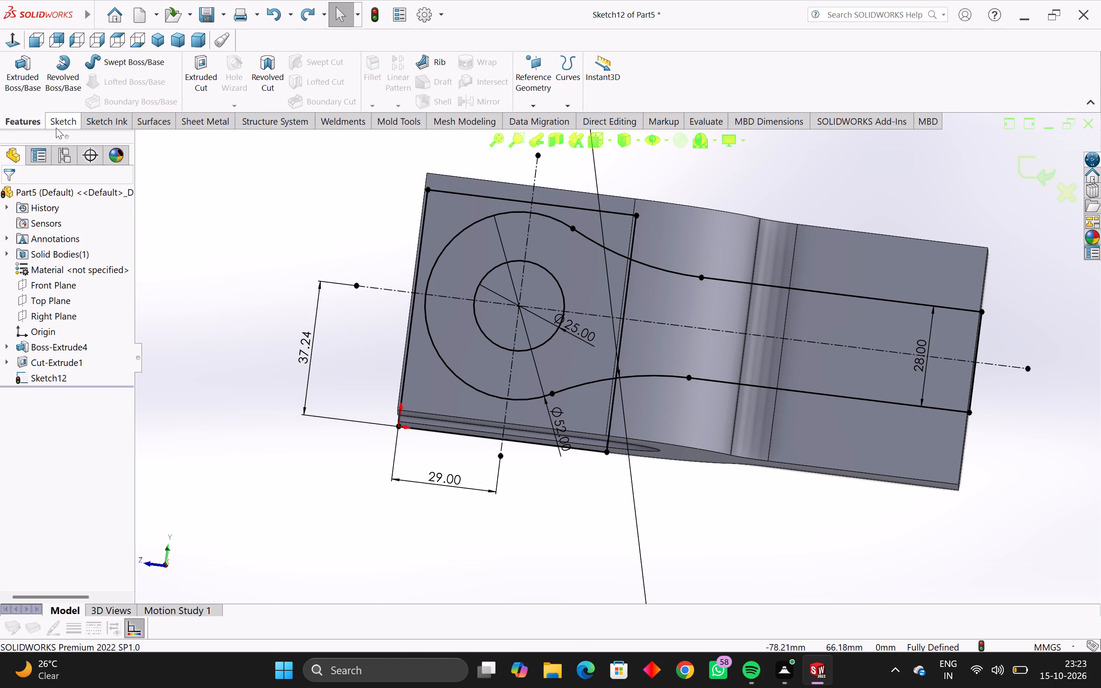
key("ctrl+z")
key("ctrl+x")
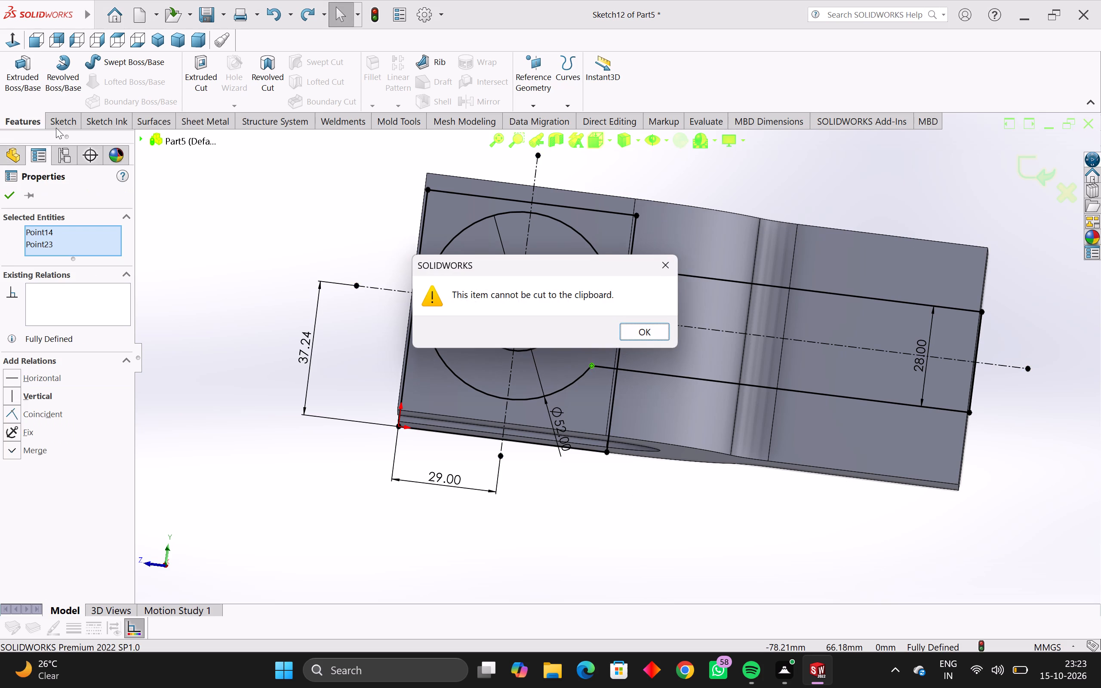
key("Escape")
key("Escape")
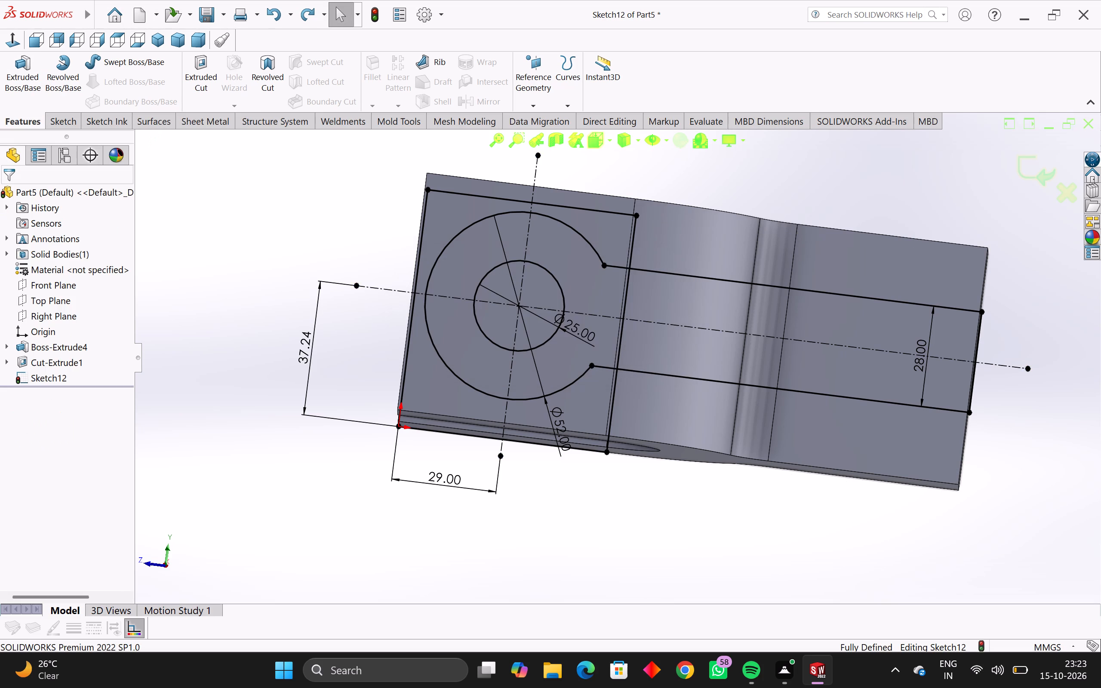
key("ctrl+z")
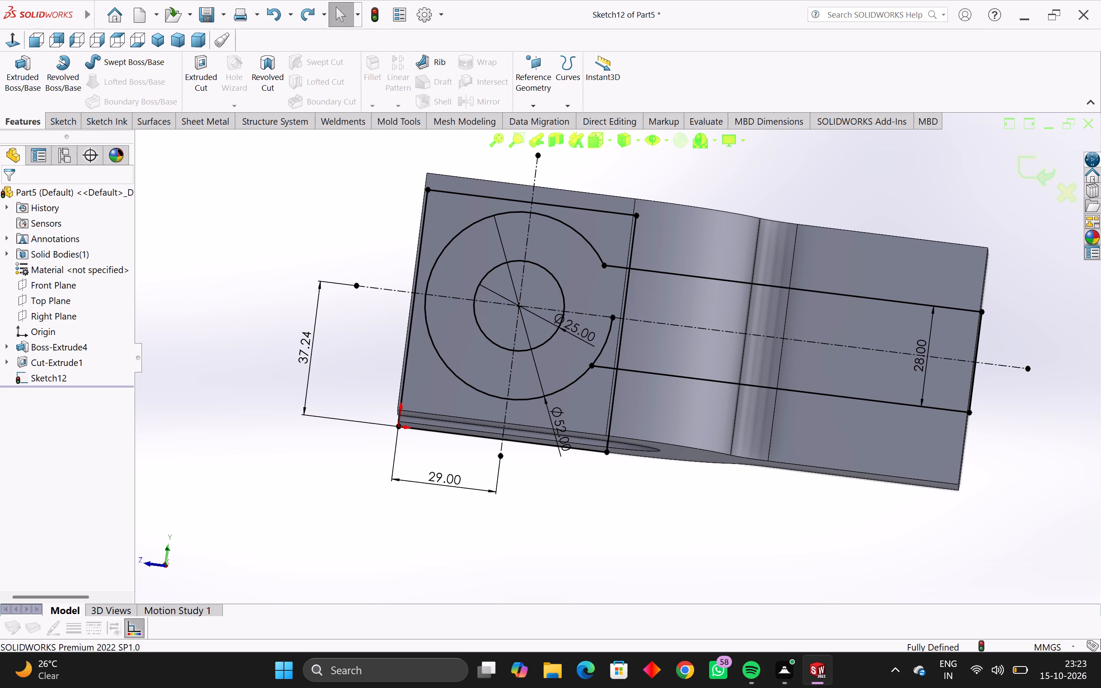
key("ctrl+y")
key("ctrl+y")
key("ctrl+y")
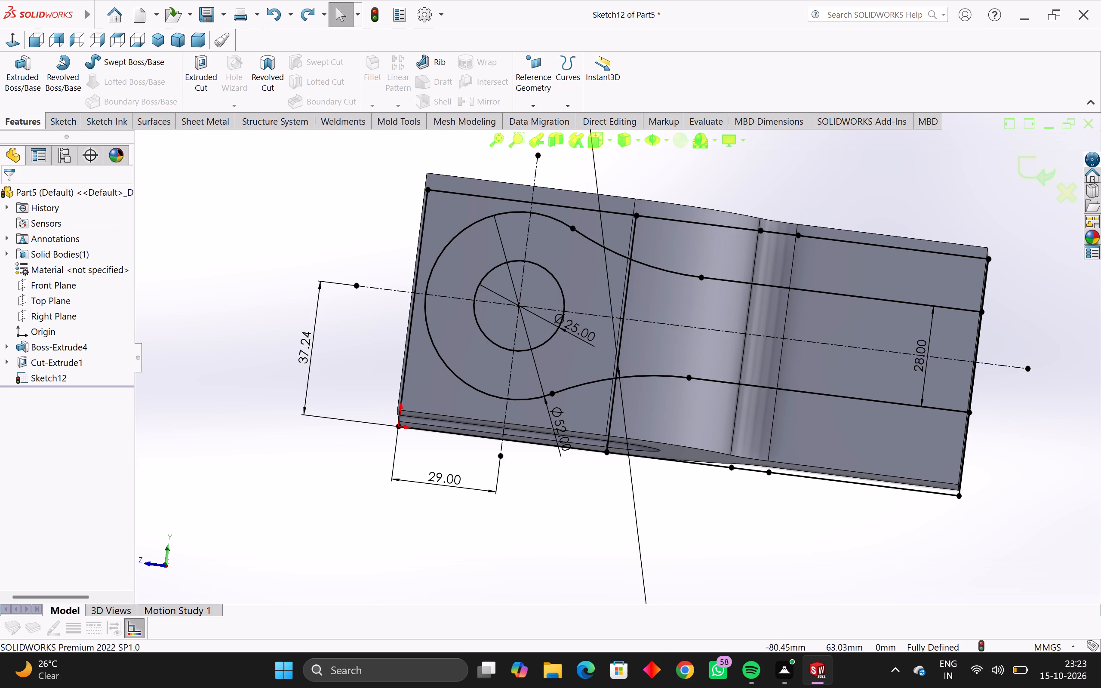
Trim away every segment of the vertical outline line that crosses the arm profile beside the 52 mm eye.
left_click(58, 126)
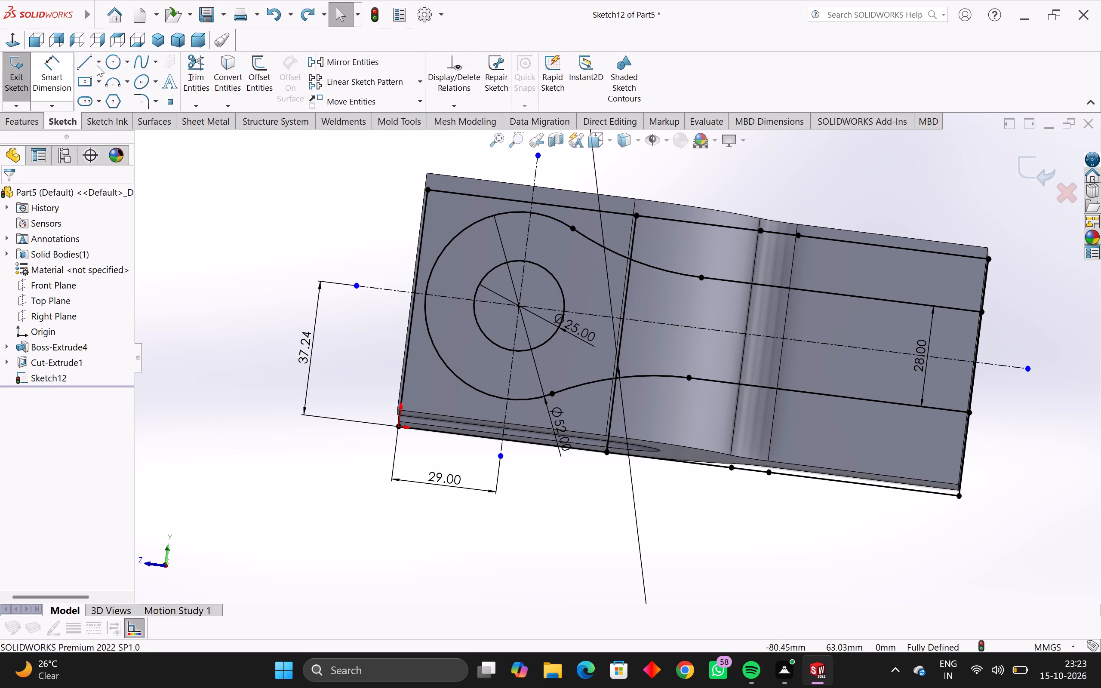
left_click(198, 58)
scroll(621, 413, "up", 1)
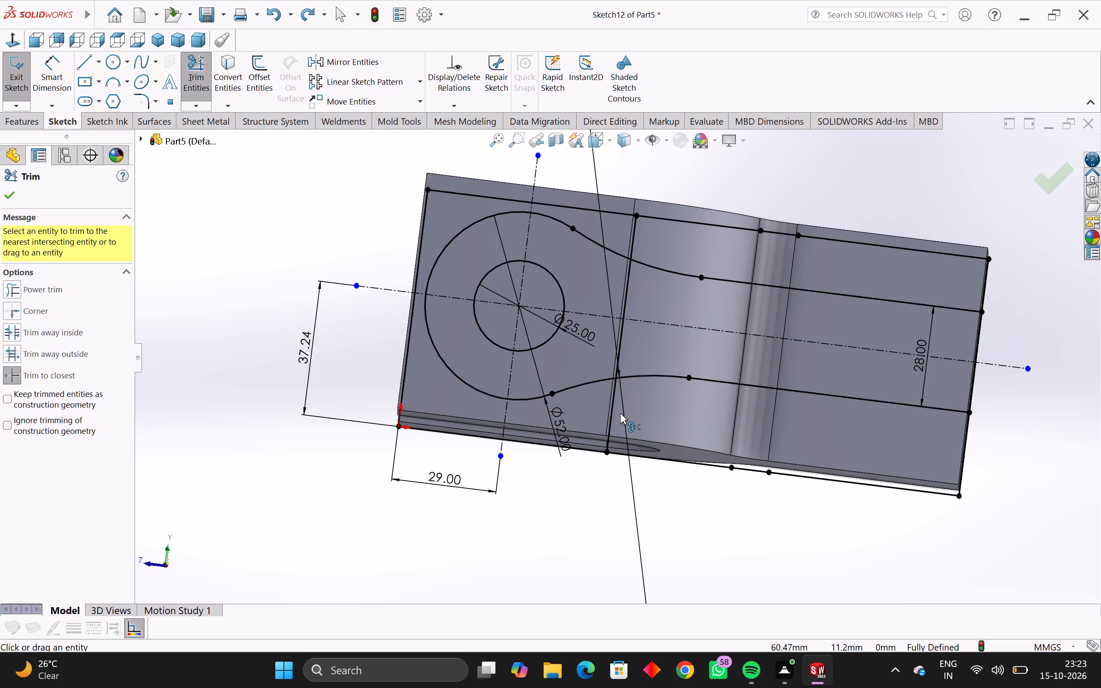
scroll(620, 413, "up", 1)
left_click(609, 407)
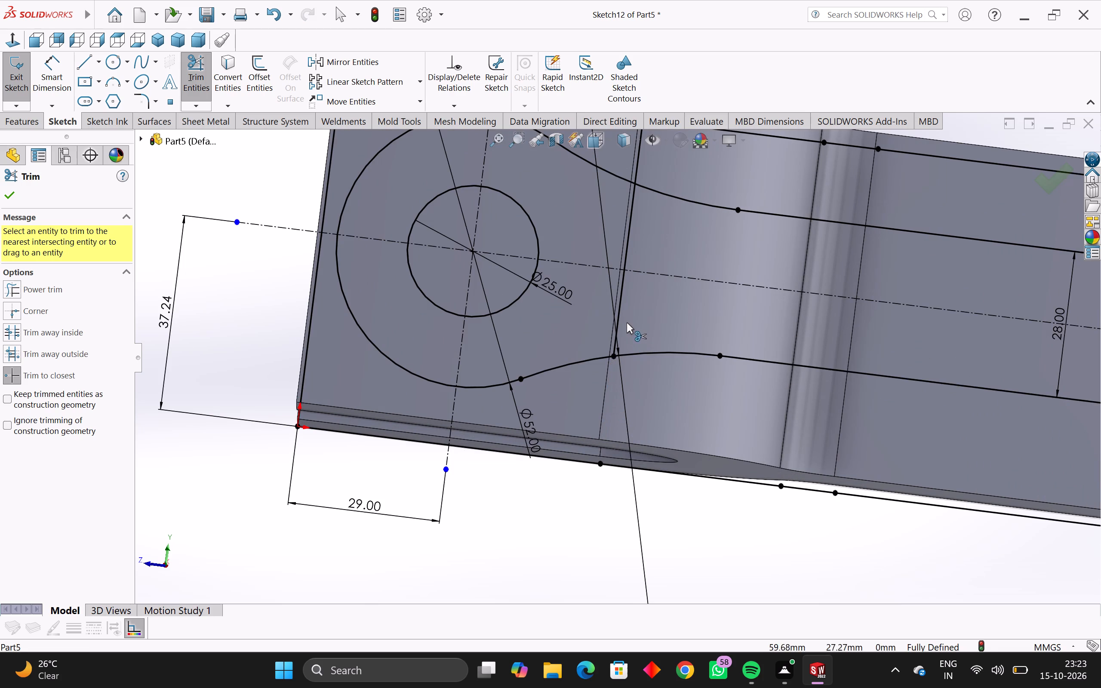
left_click(620, 309)
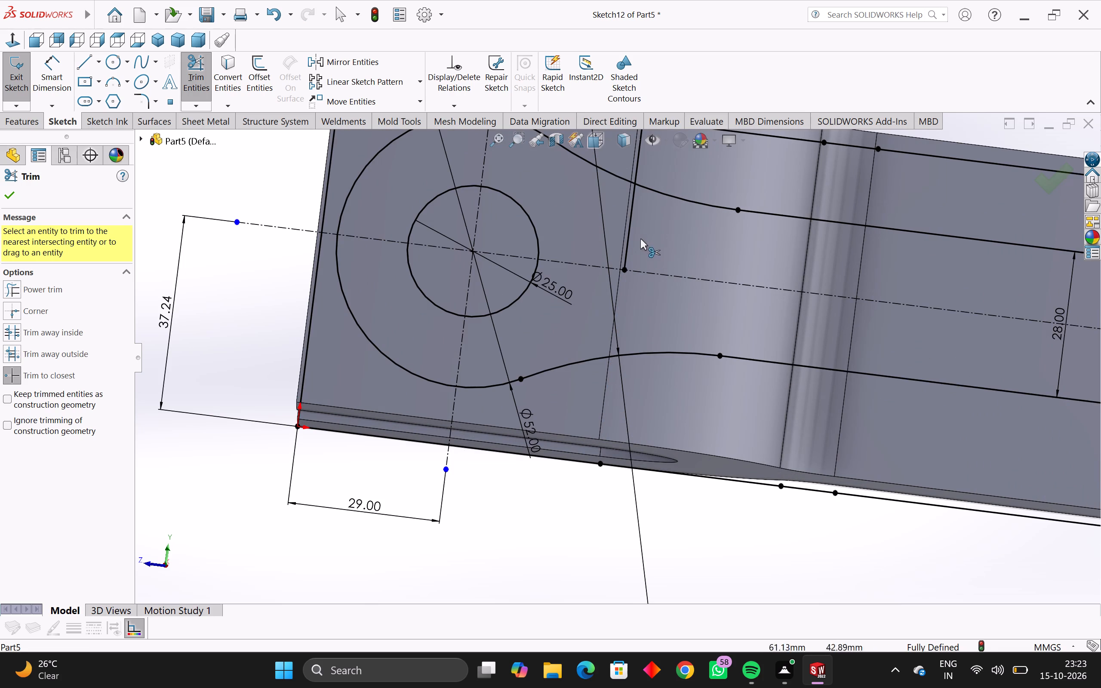
left_click(630, 228)
scroll(630, 227, "down", 3)
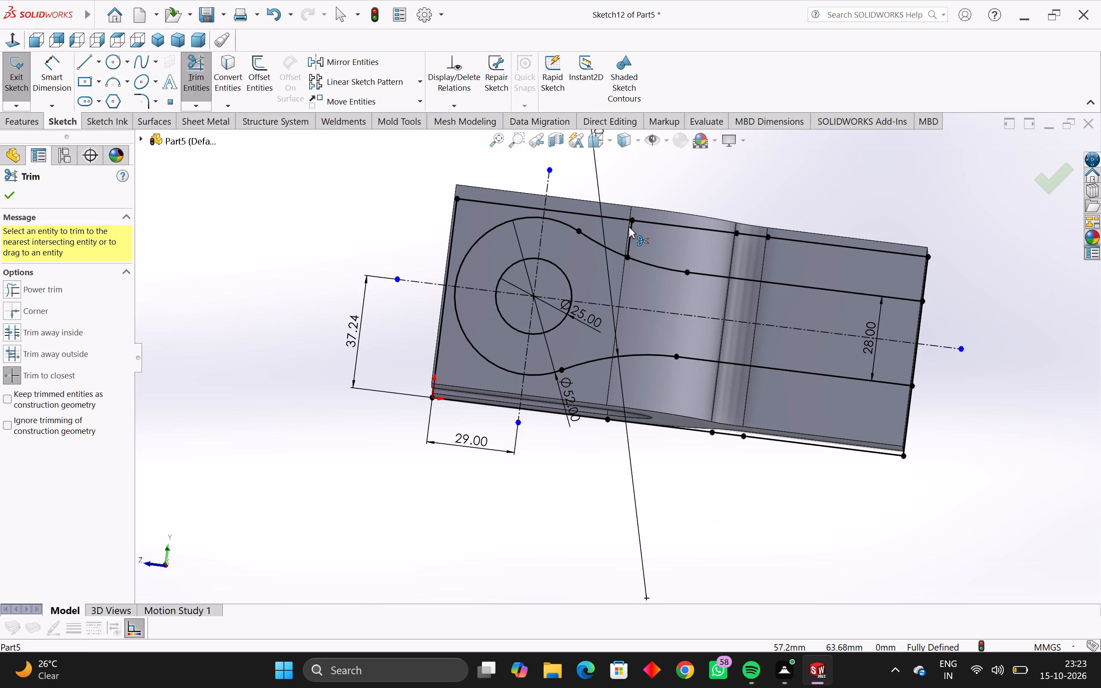
left_click(629, 233)
key("Escape")
key("Escape")
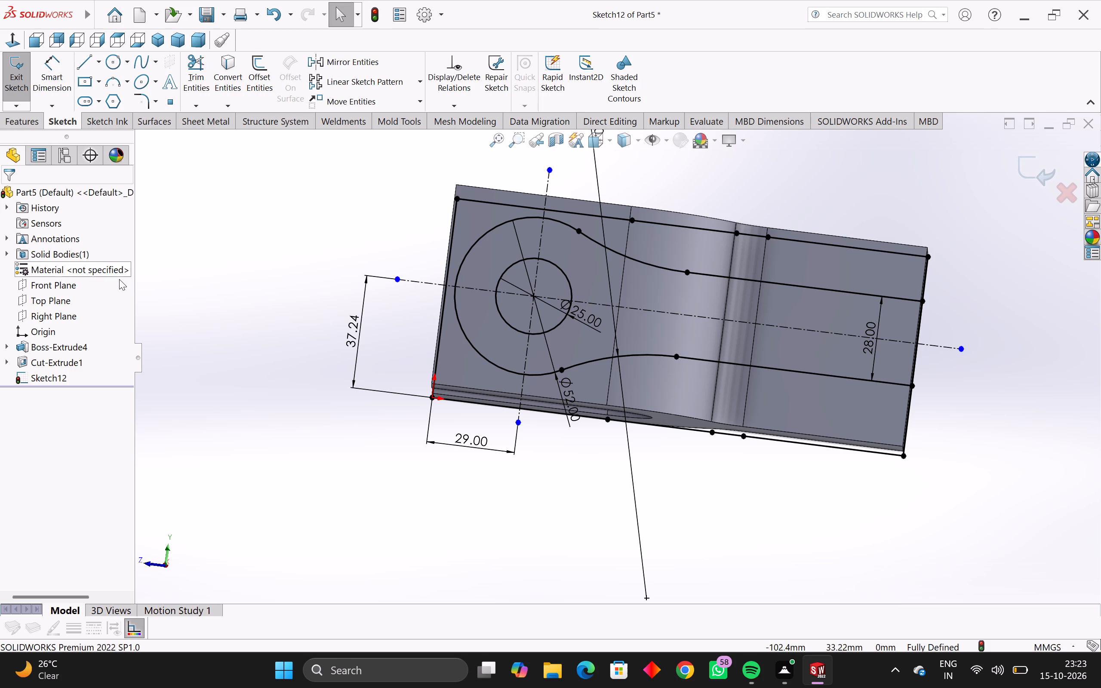
Try a Through All extruded cut of the region between the block outline and the eye-and-arm profile.
scroll(119, 279, "down", 1)
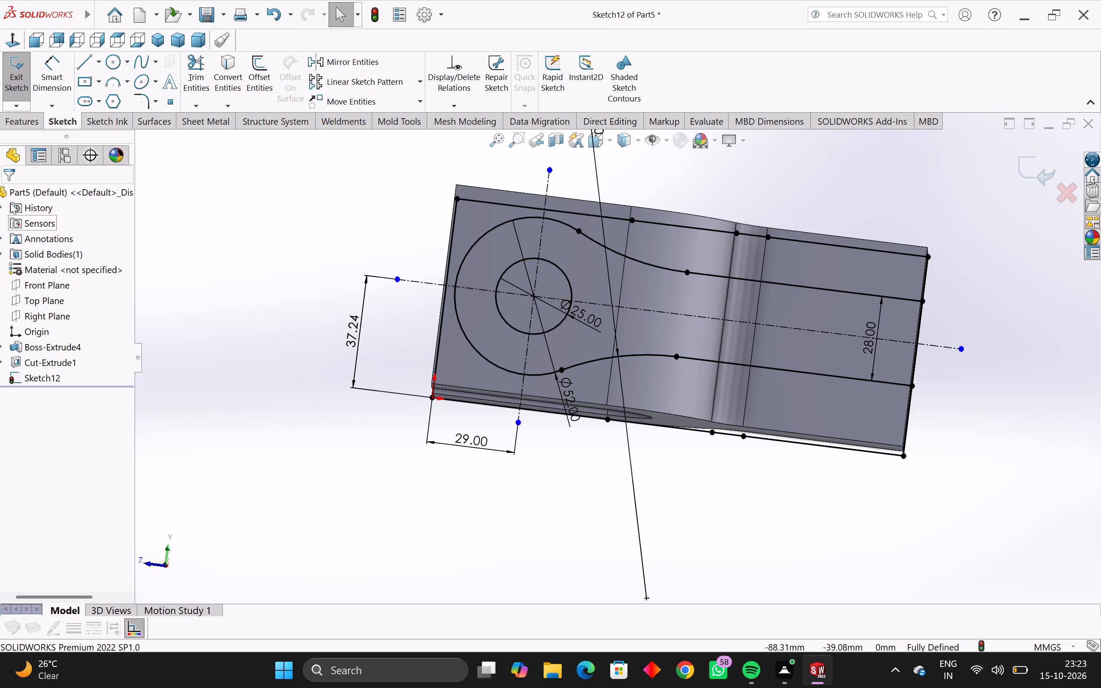
left_click(9, 122)
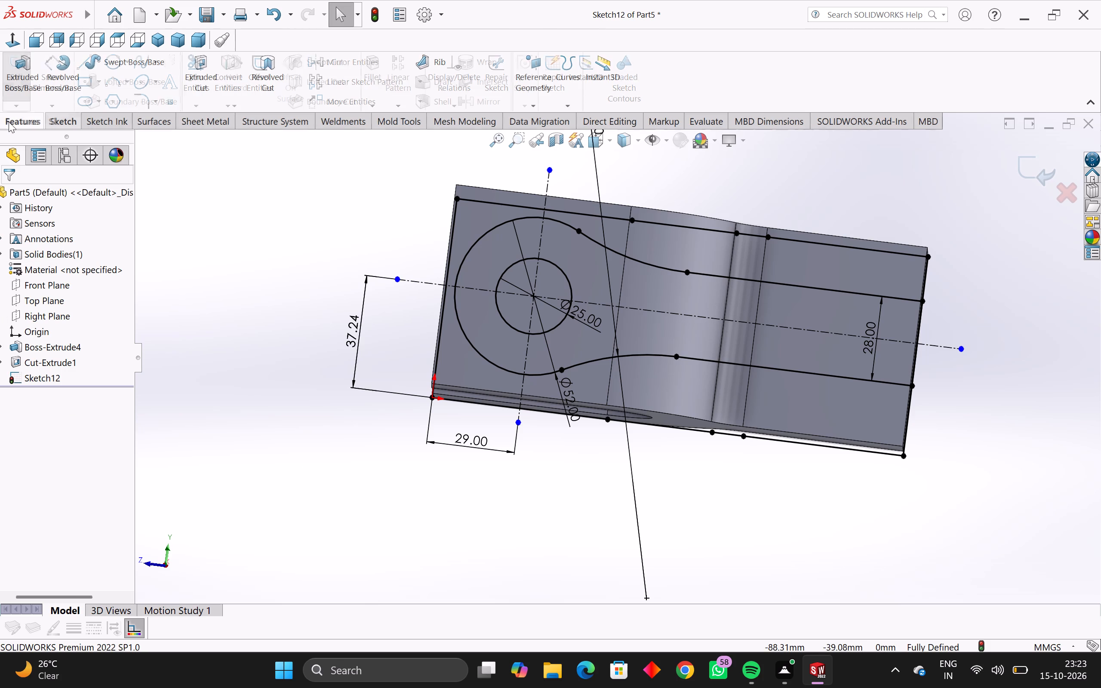
left_click(209, 65)
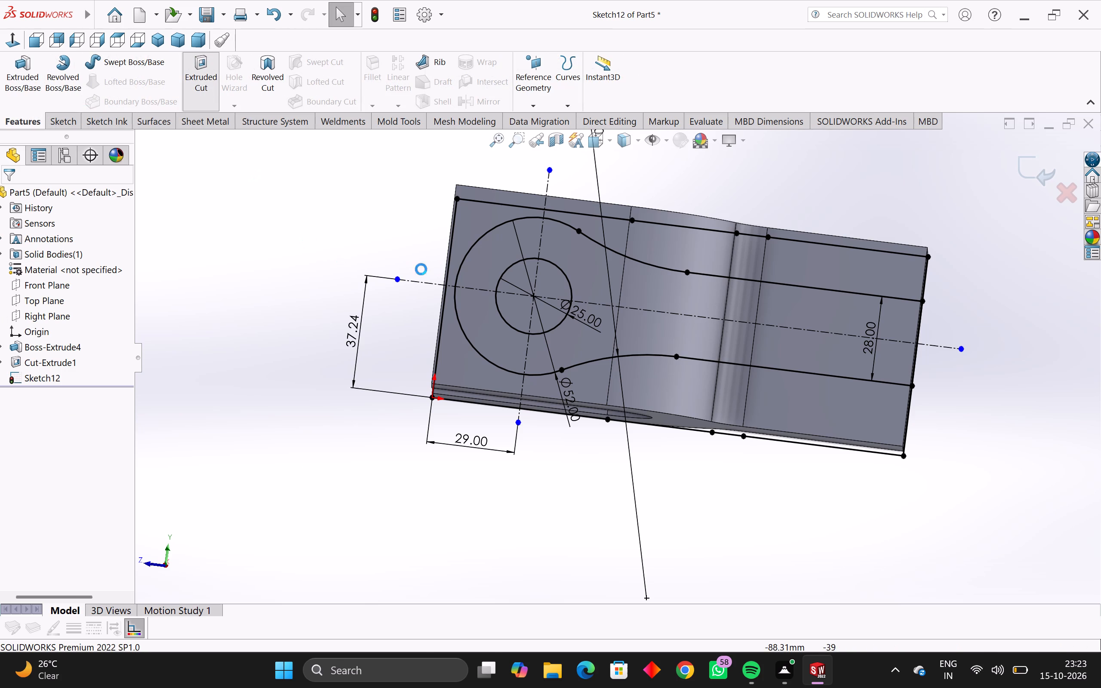
left_click(473, 219)
middle_click_drag(526, 406, 526, 404)
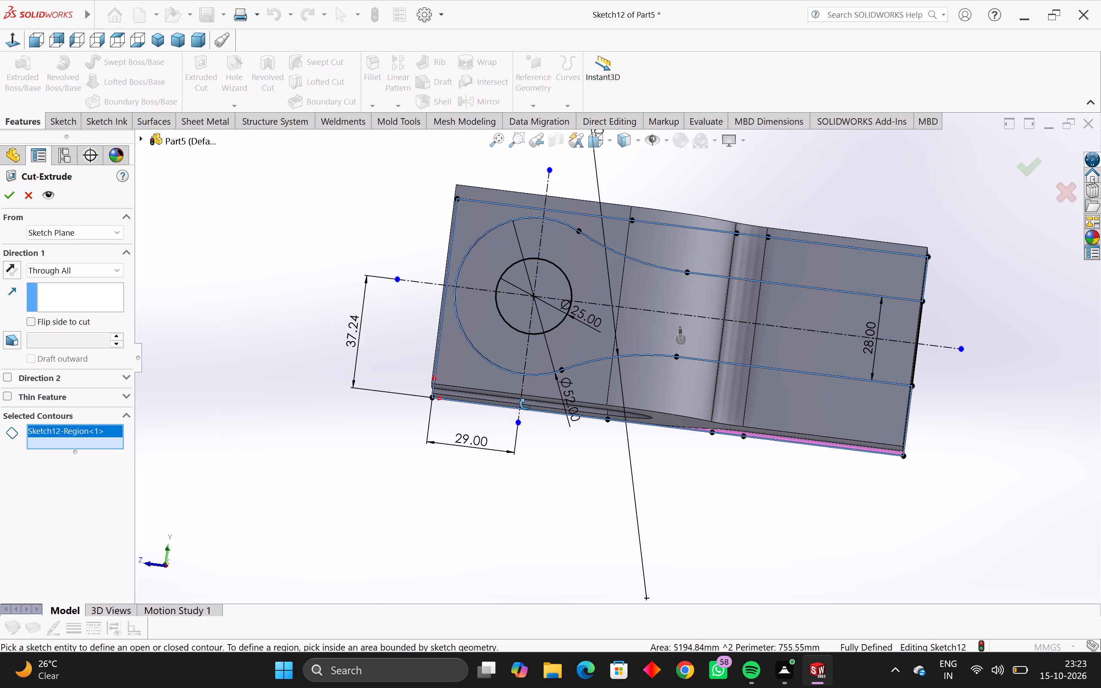
middle_click_drag(526, 404, 676, 129)
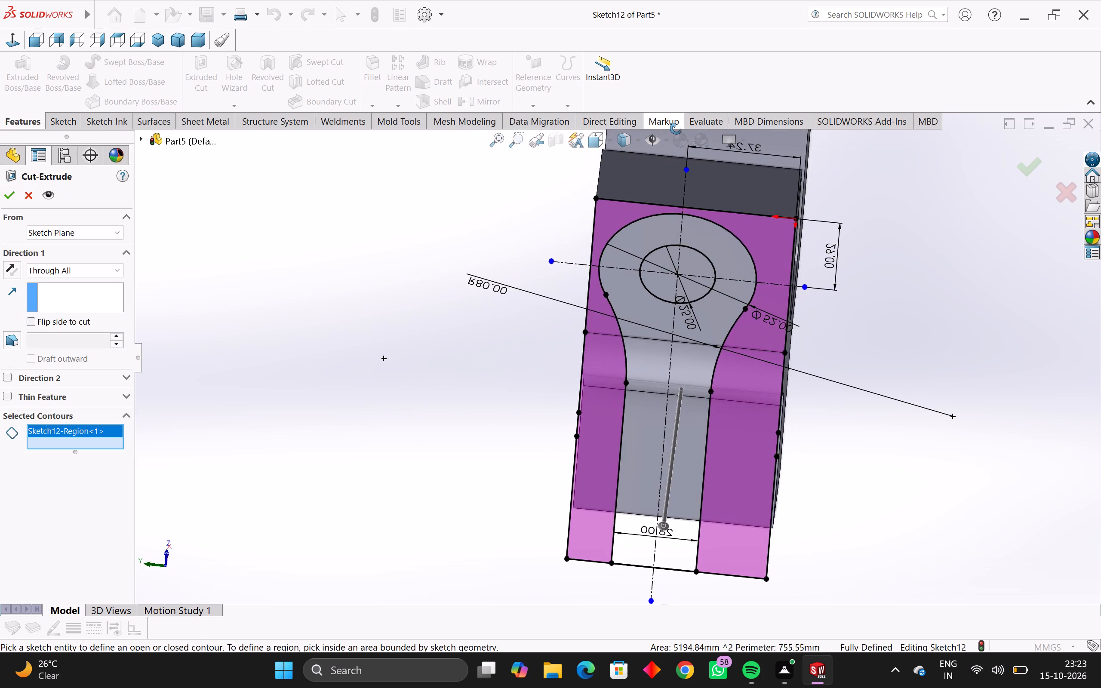
middle_click_drag(676, 129, 480, 338)
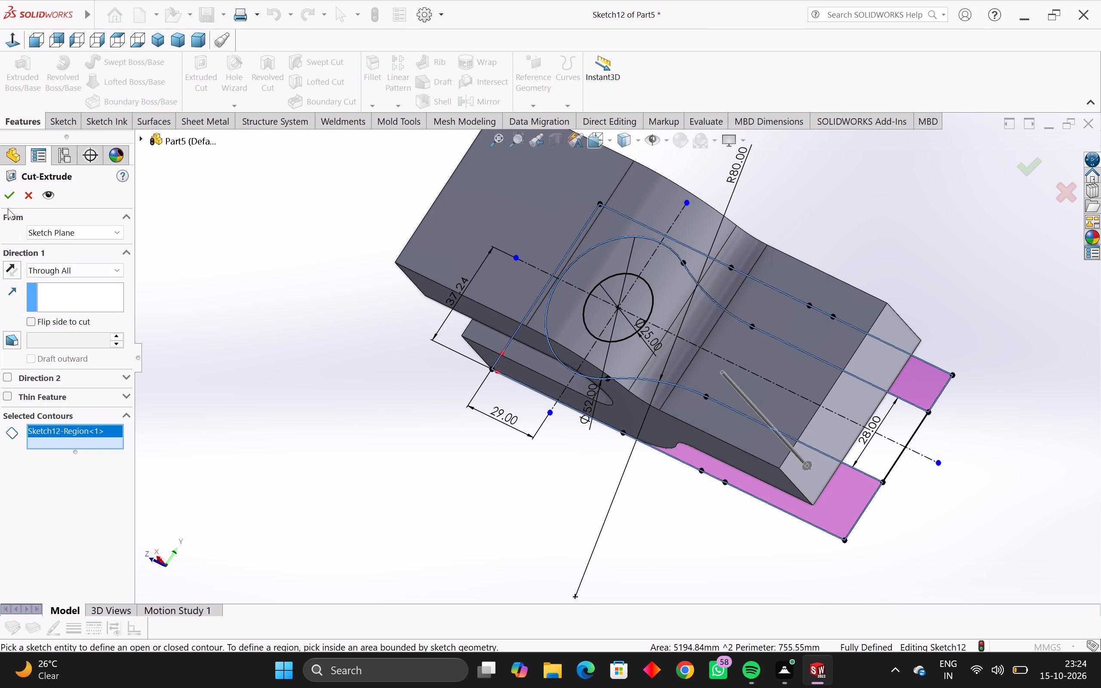
left_click(12, 197)
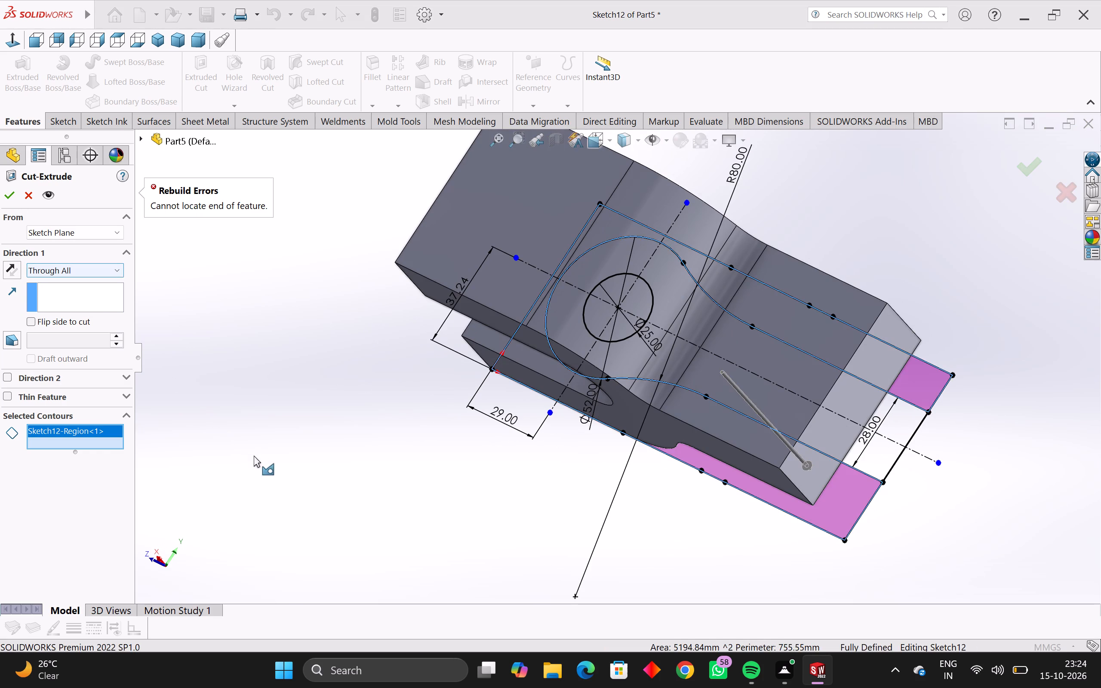
Reverse the Through All cut's direction so it passes through the fork body, and complete the cut around the eye-and-arm profile.
middle_click_drag(255, 455, 278, 485)
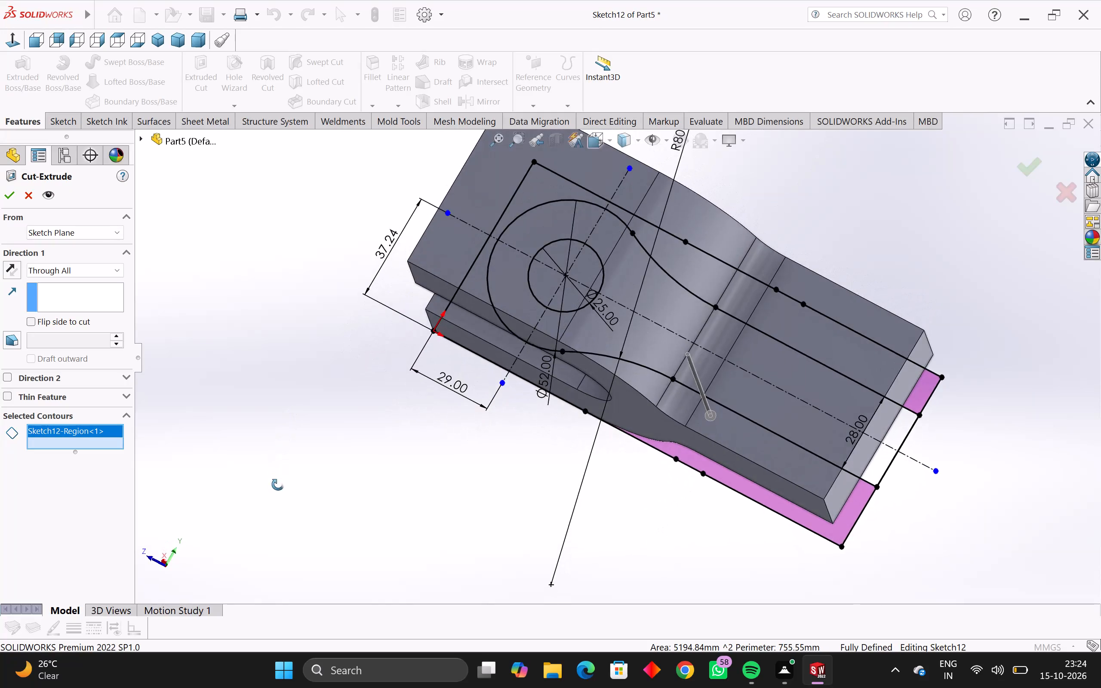
middle_click_drag(278, 485, 298, 636)
scroll(298, 636, "down", 2)
scroll(340, 496, "down", 3)
middle_click_drag(383, 458, 249, 508)
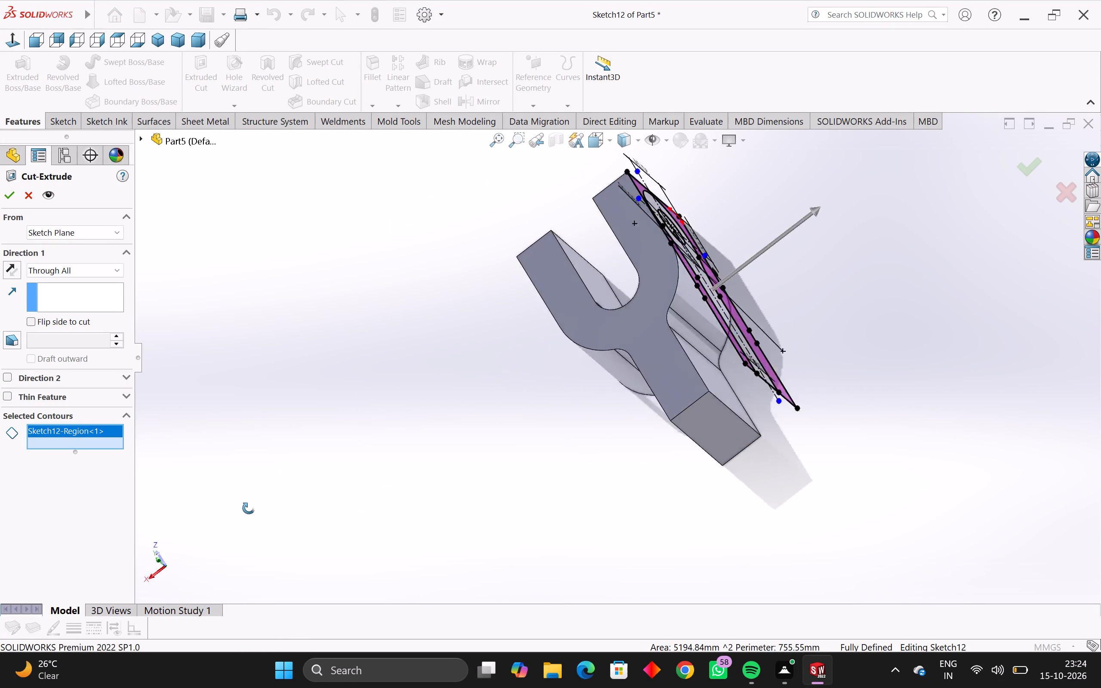
middle_click_drag(249, 508, 237, 515)
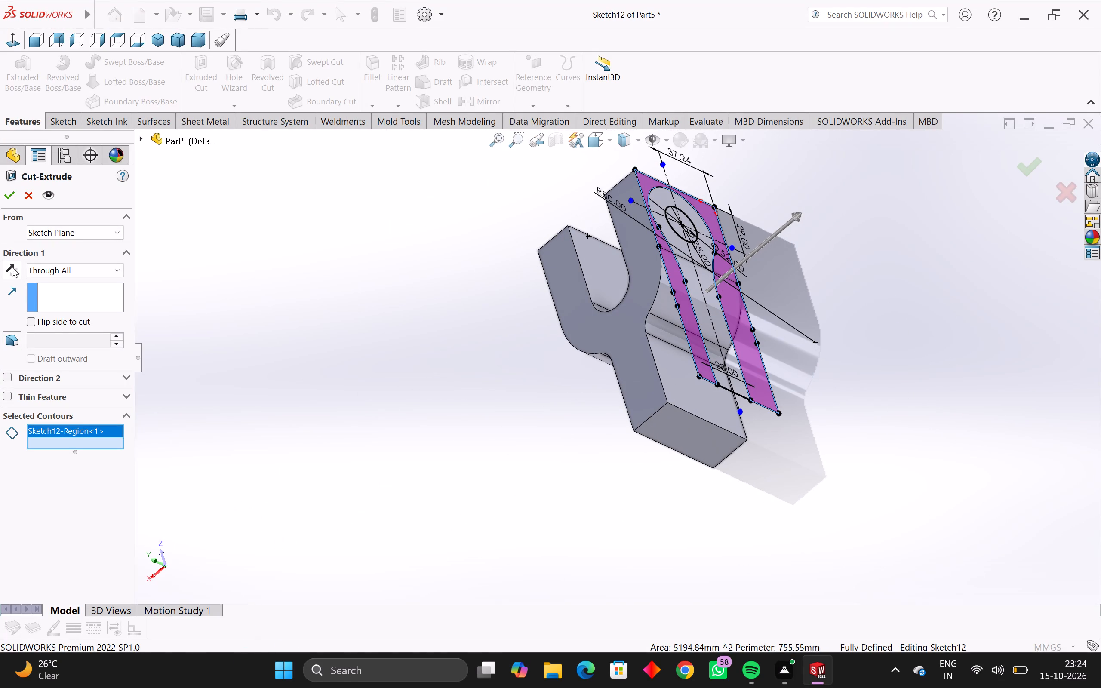
left_click(15, 271)
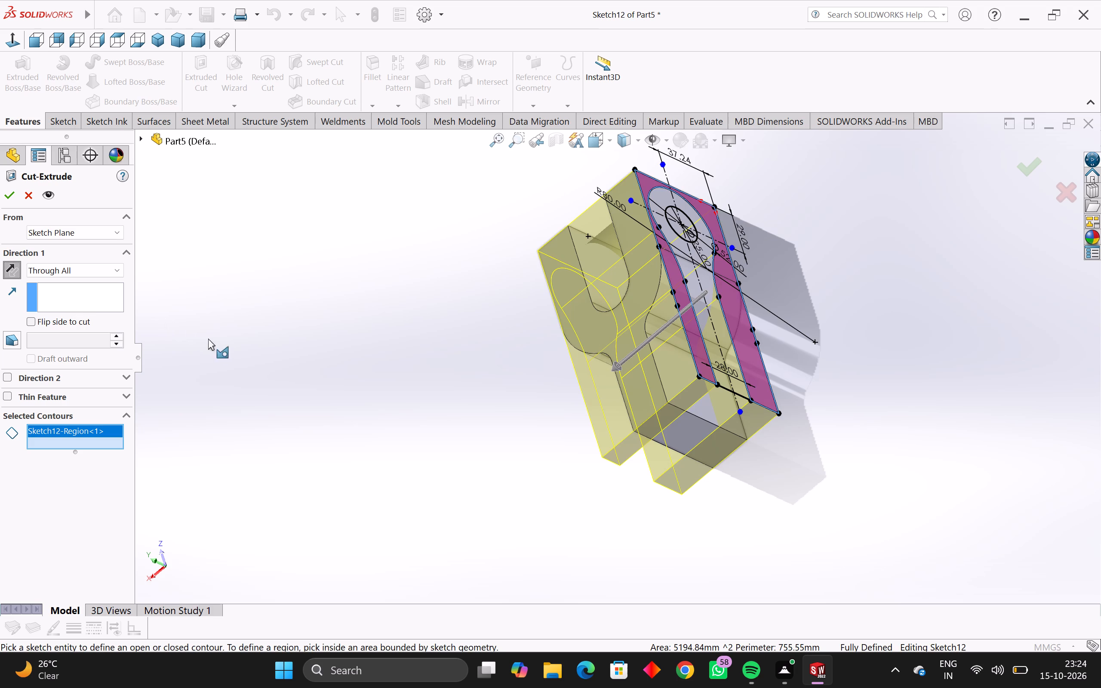
middle_click_drag(217, 341, 365, 256)
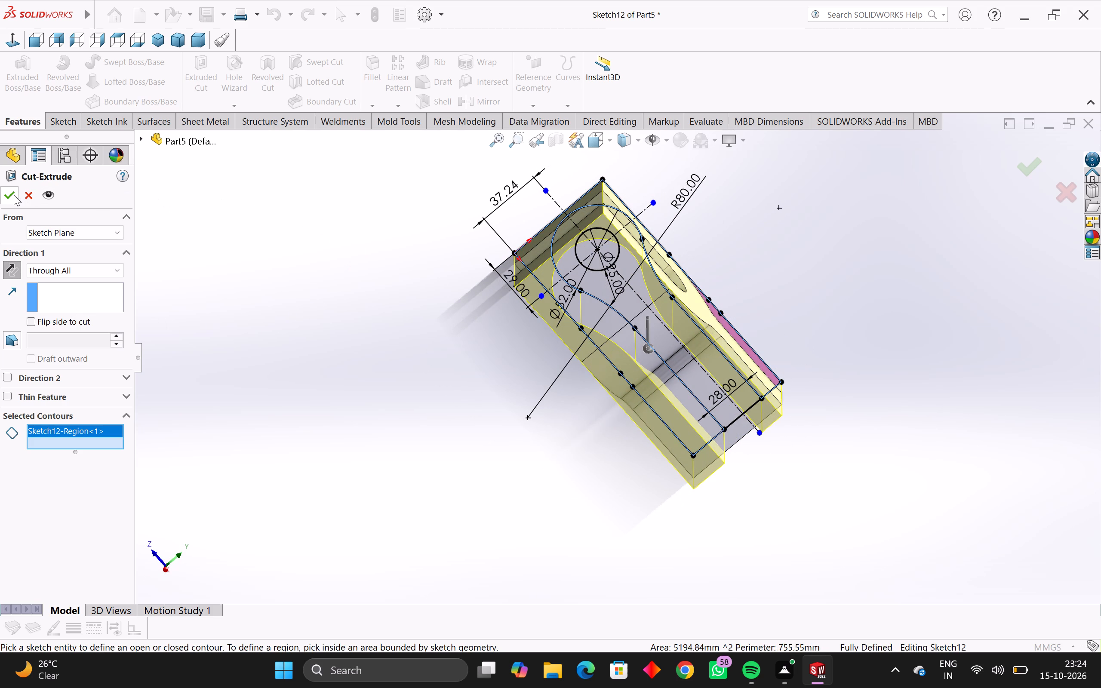
left_click(13, 195)
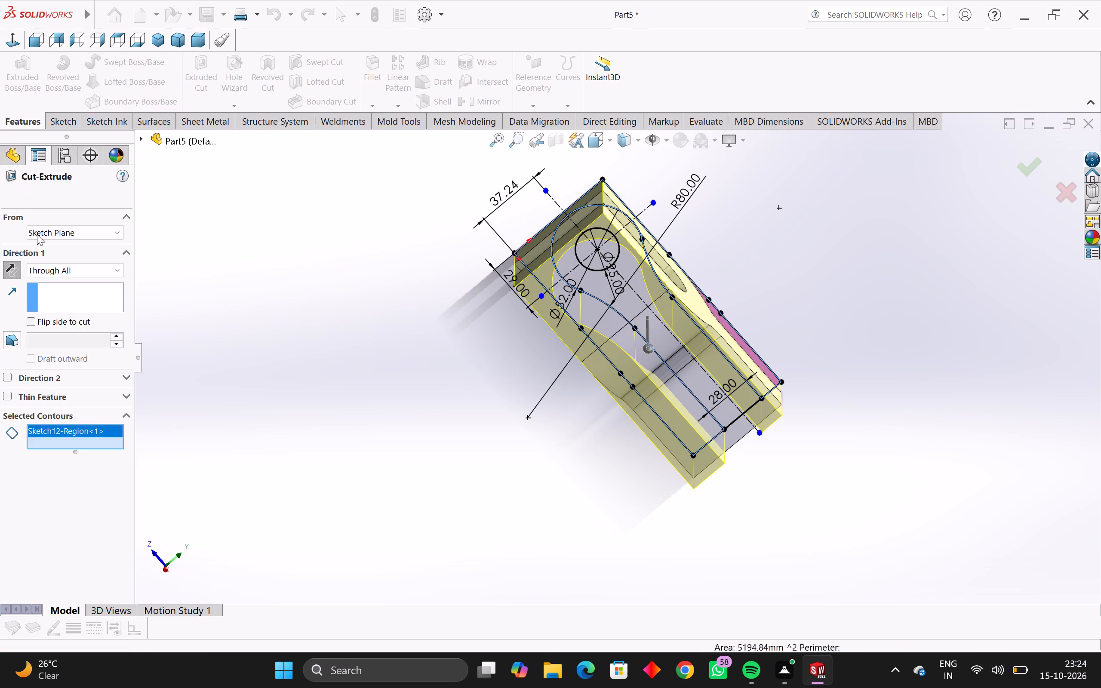
Sketch a 25 mm diameter circle on the outer flat face of the fork's eye, concentric with its rounded end.
middle_click_drag(338, 332, 324, 596)
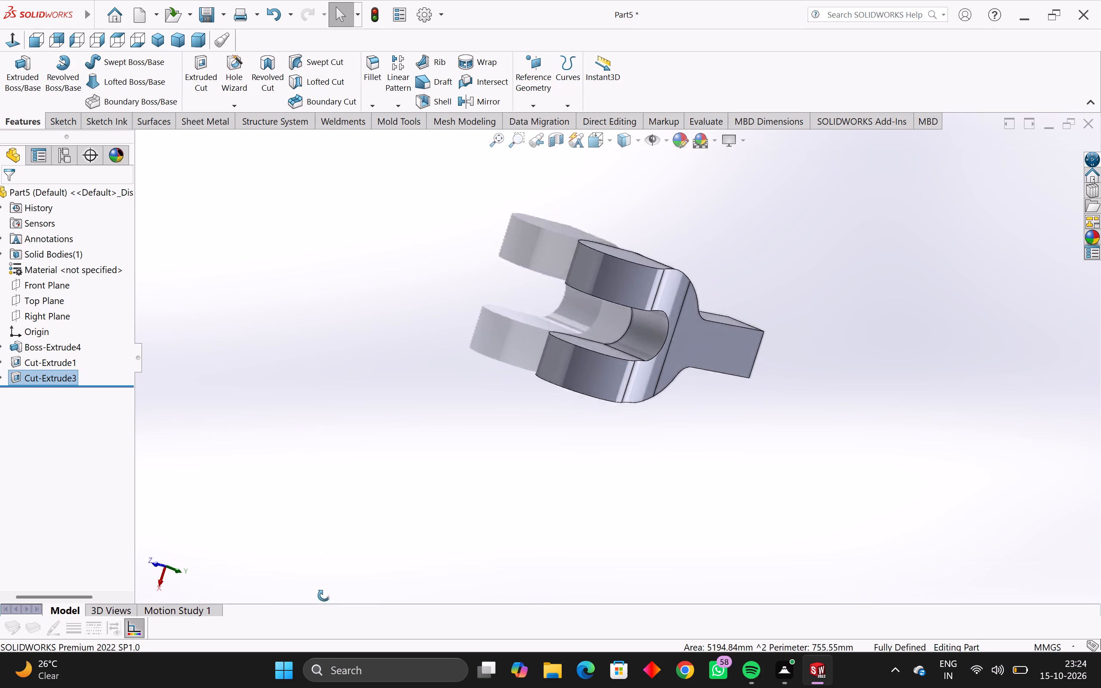
middle_click_drag(324, 596, 277, 687)
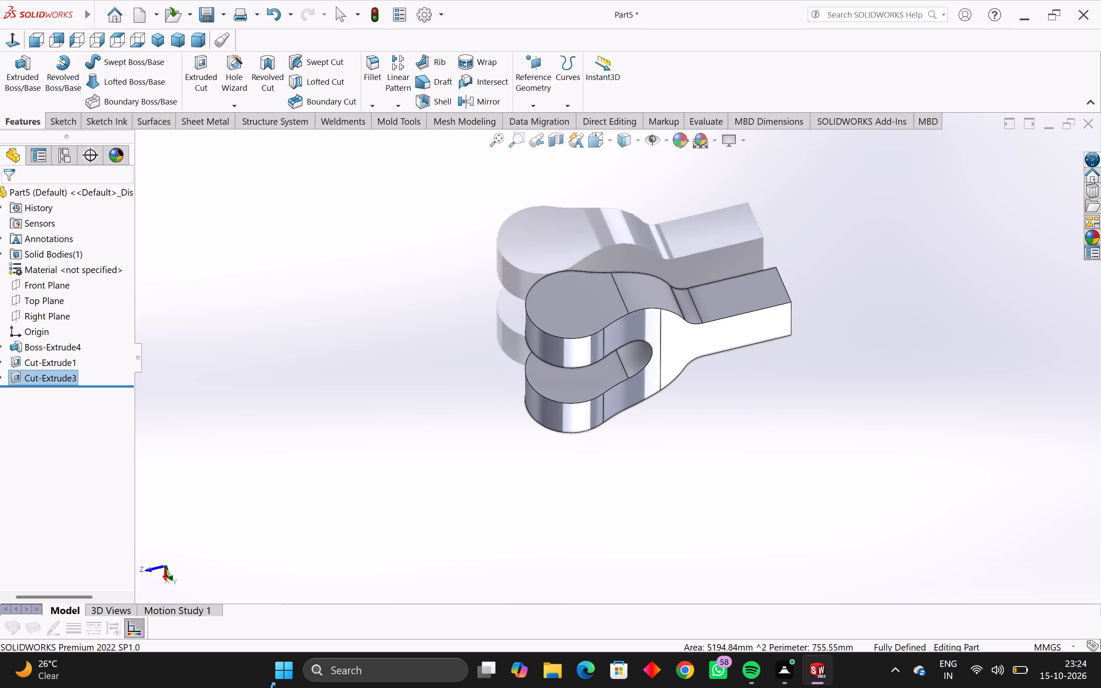
middle_click_drag(277, 687, 273, 687)
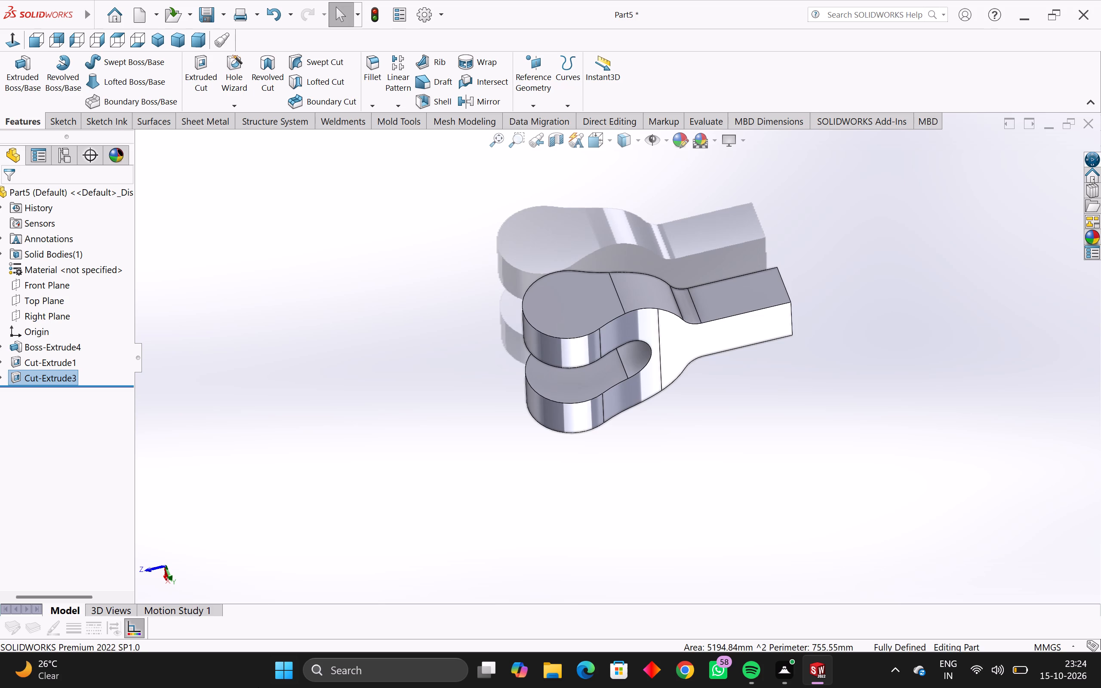
middle_click_drag(483, 480, 400, 629)
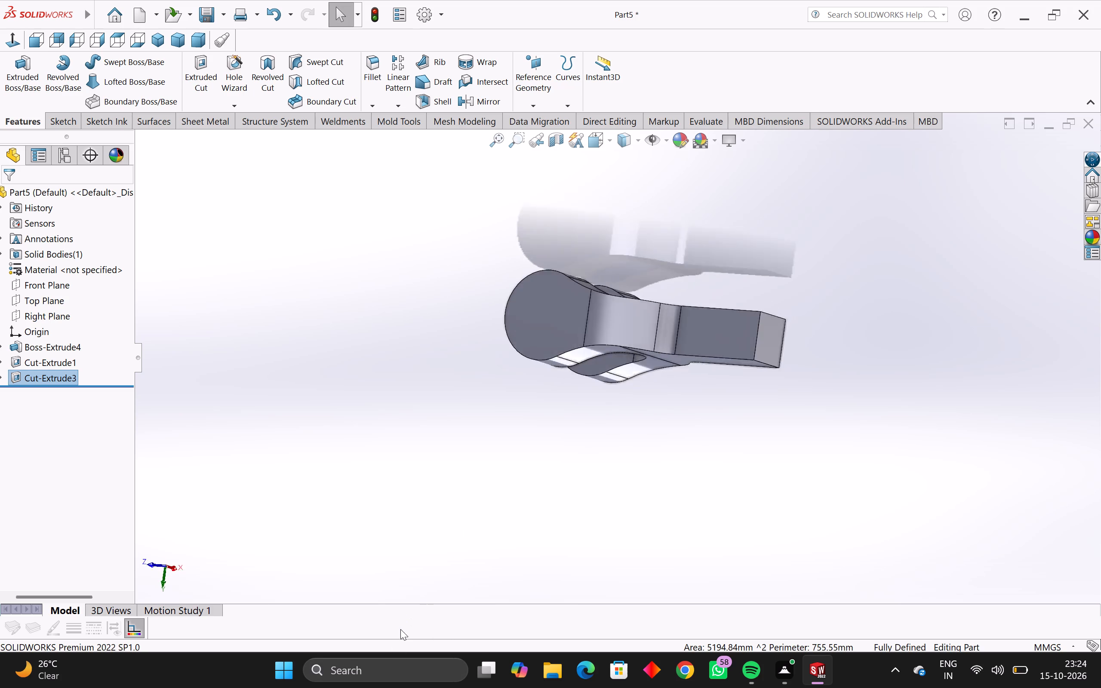
middle_click_drag(400, 629, 489, 528)
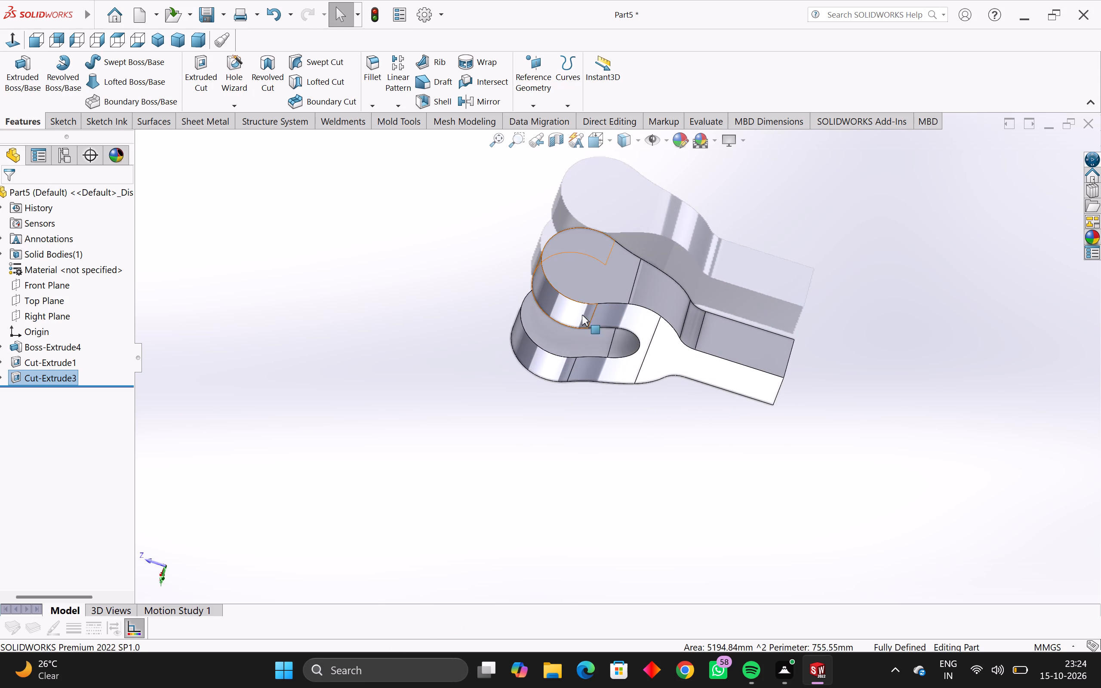
left_click_drag(588, 272, 579, 272)
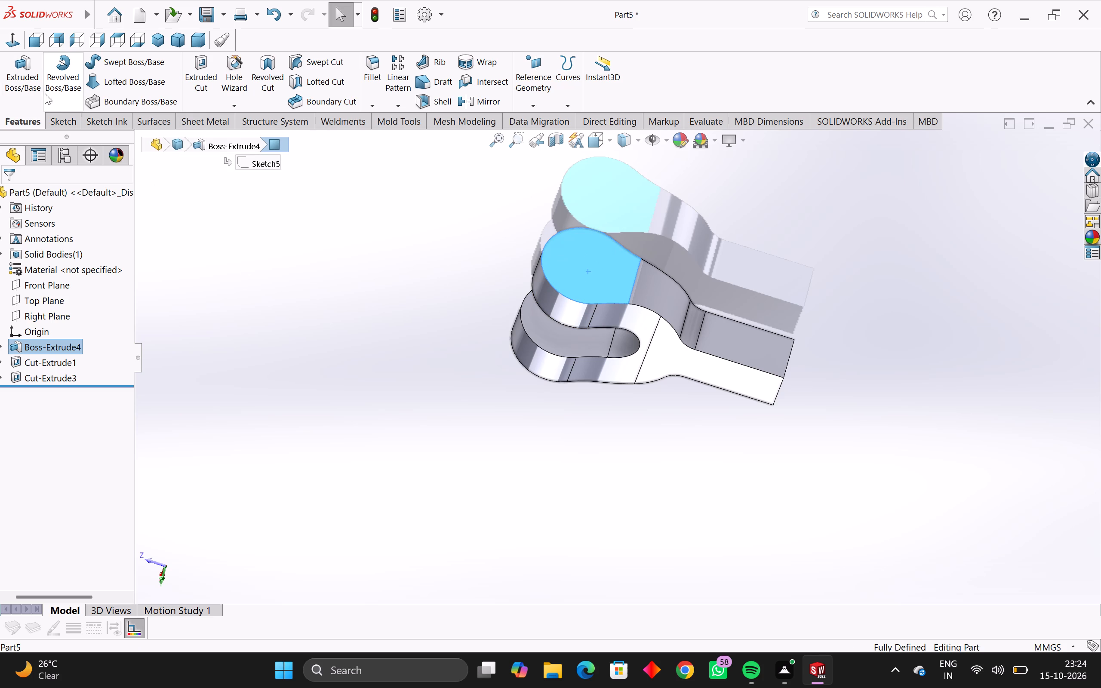
left_click(70, 120)
left_click(14, 66)
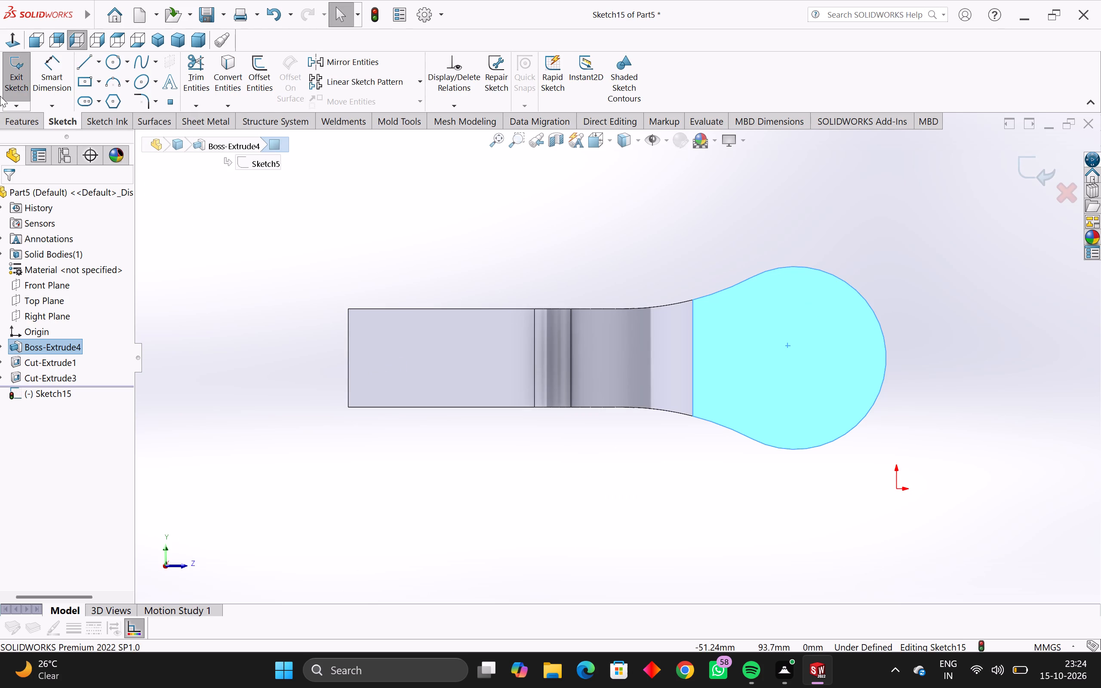
left_click(116, 67)
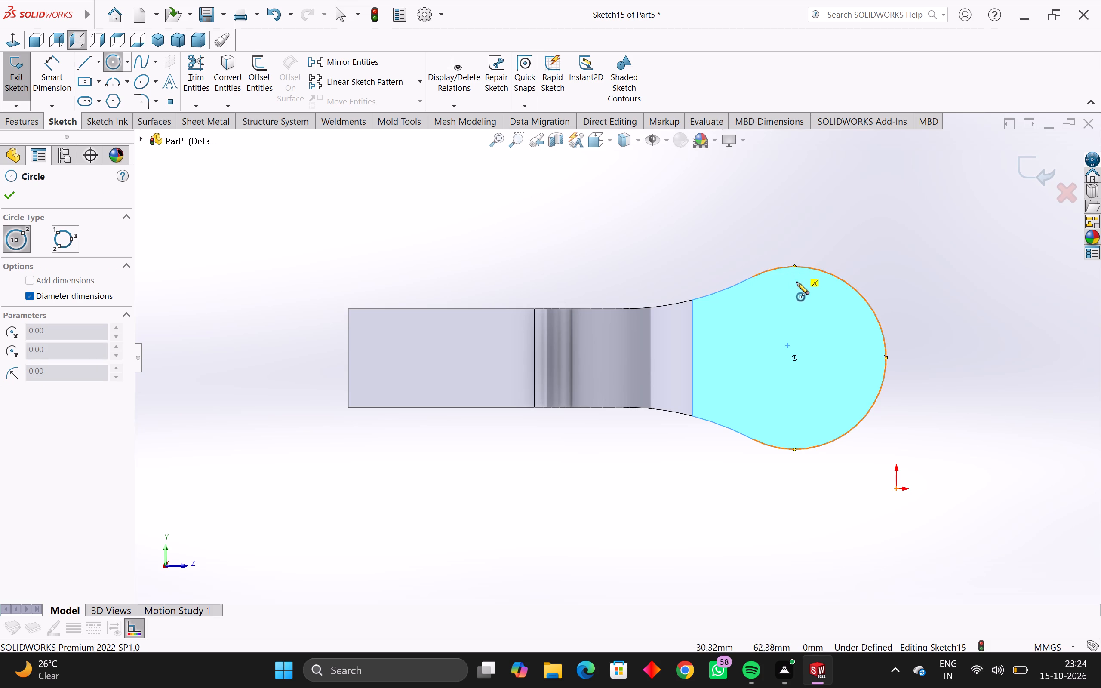
left_click(795, 358)
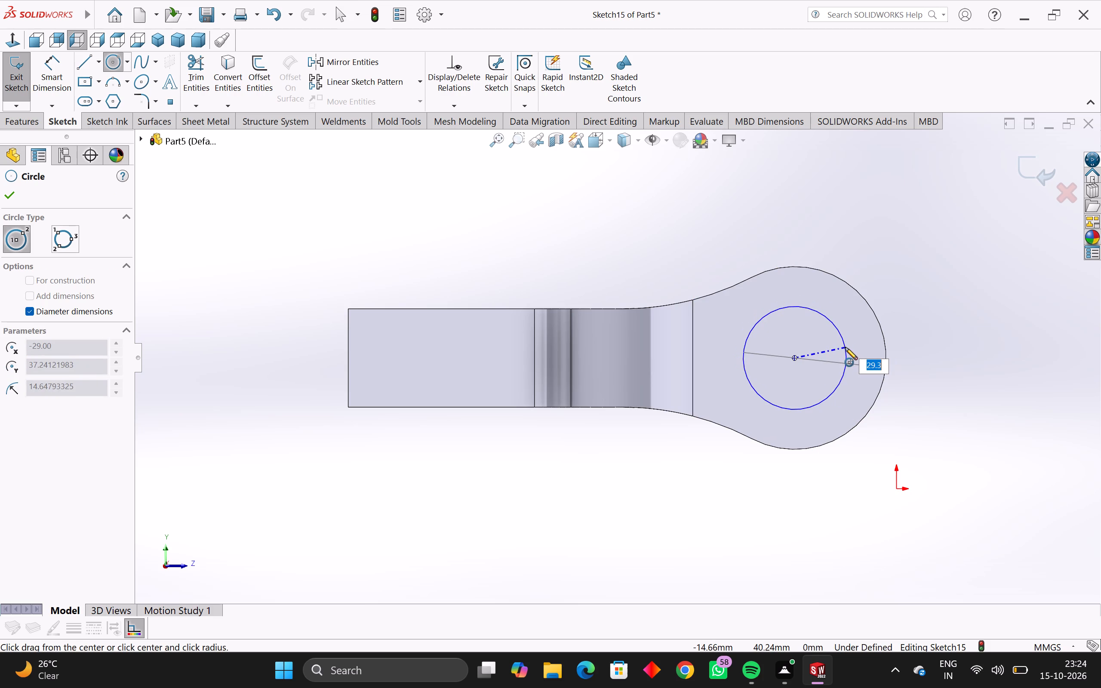
type("25")
key("Return")
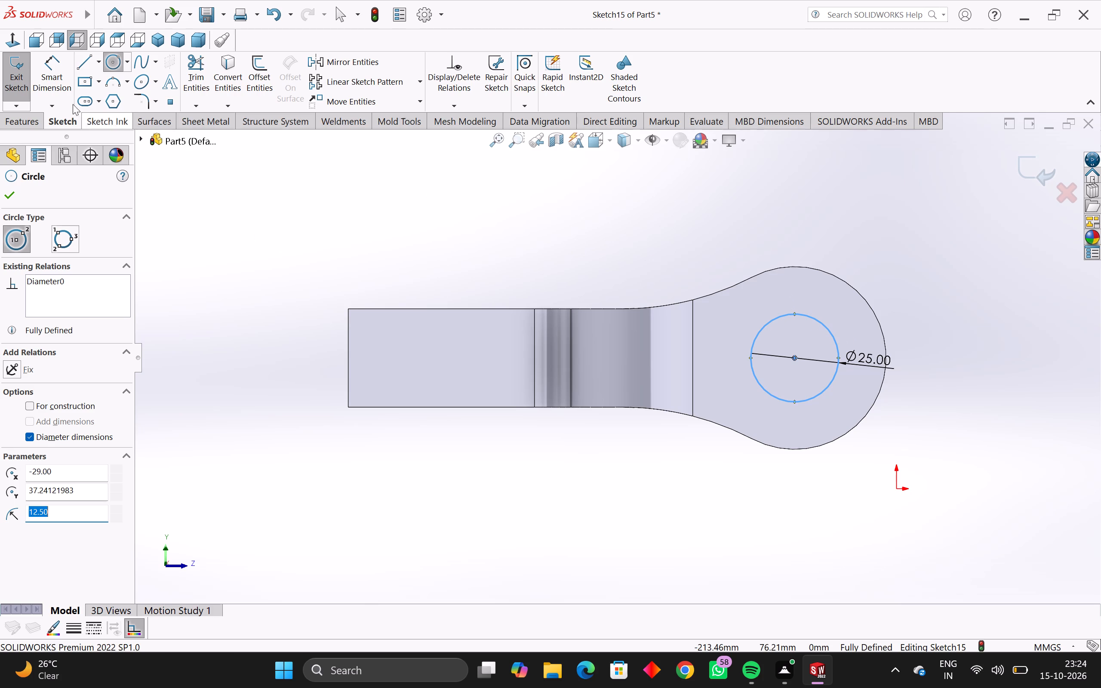
left_click(15, 200)
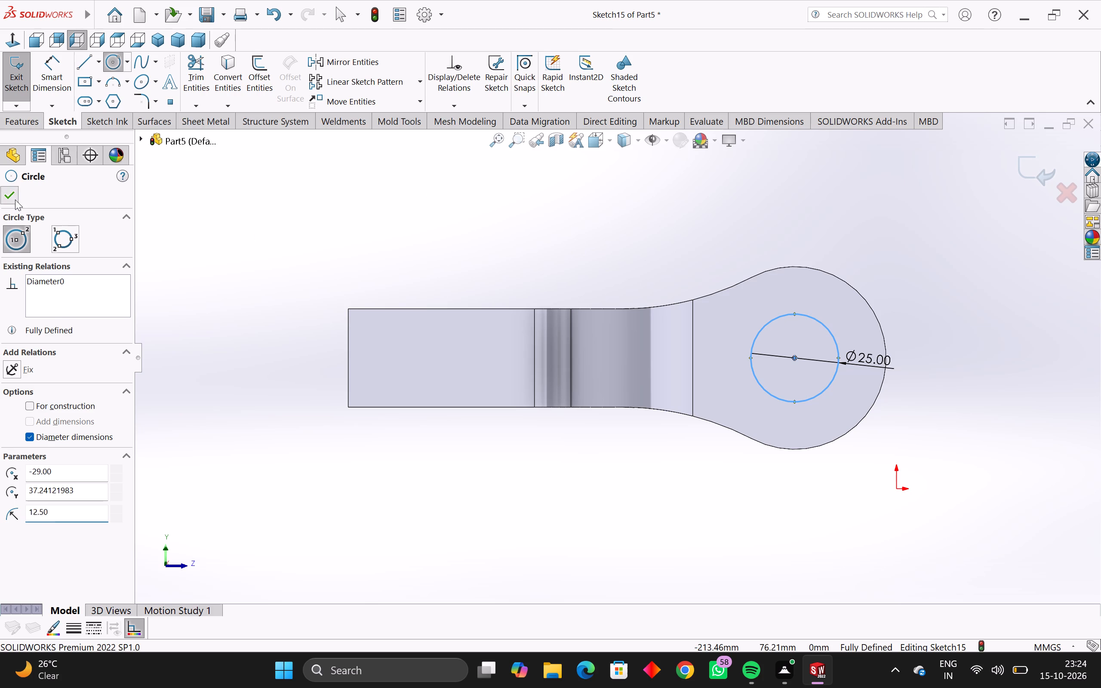
left_click(403, 233)
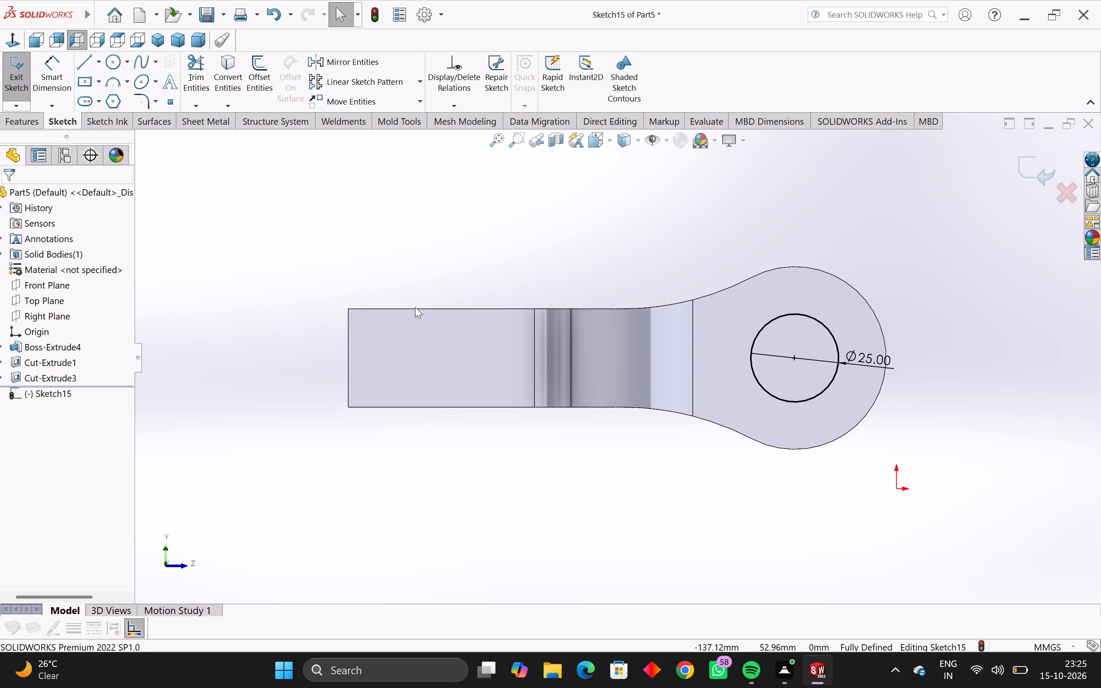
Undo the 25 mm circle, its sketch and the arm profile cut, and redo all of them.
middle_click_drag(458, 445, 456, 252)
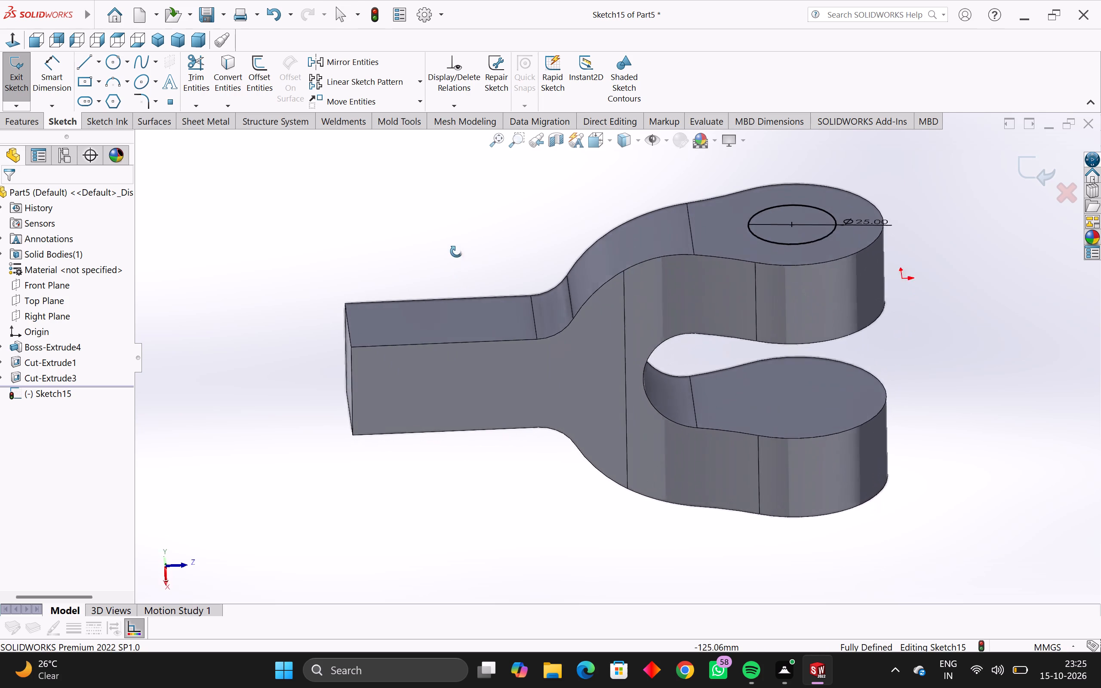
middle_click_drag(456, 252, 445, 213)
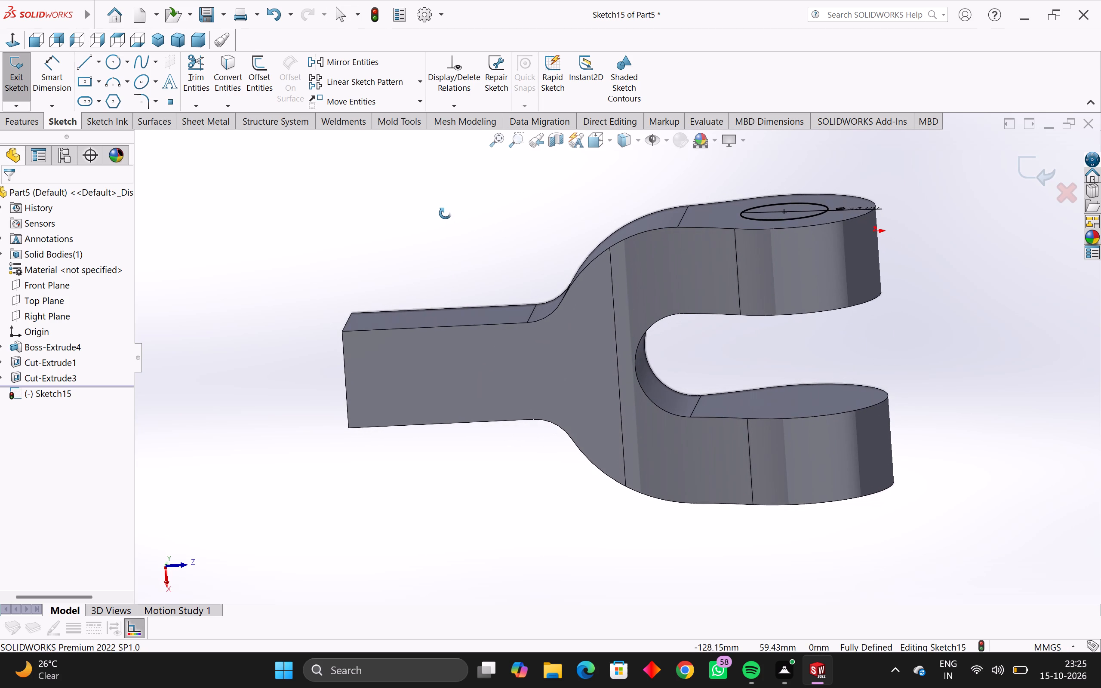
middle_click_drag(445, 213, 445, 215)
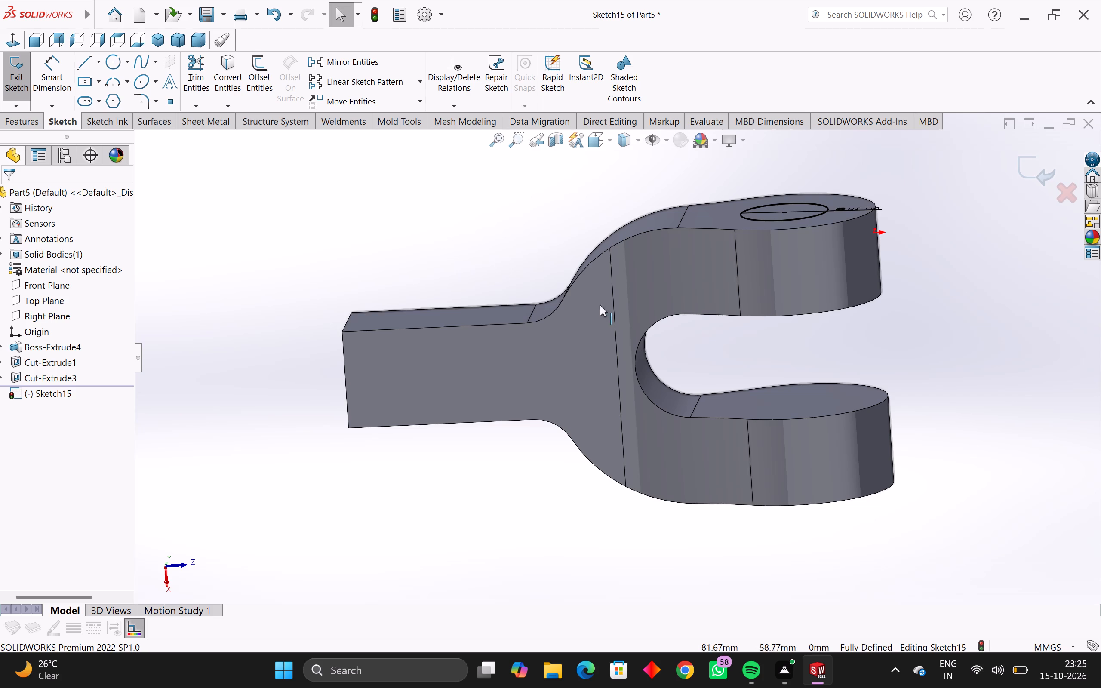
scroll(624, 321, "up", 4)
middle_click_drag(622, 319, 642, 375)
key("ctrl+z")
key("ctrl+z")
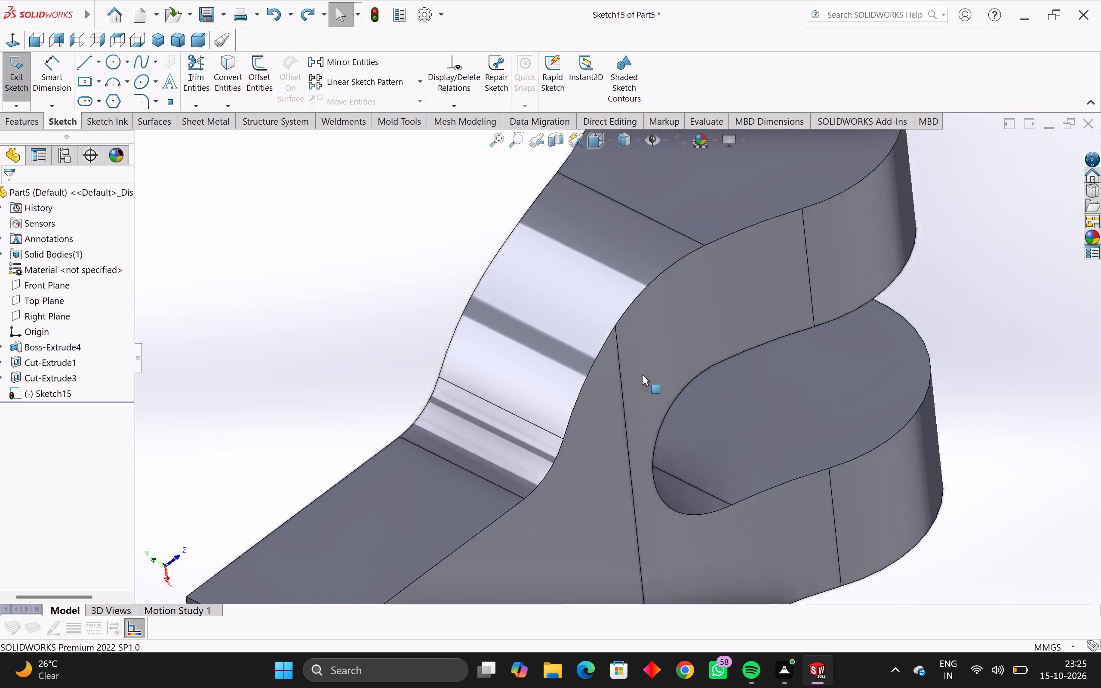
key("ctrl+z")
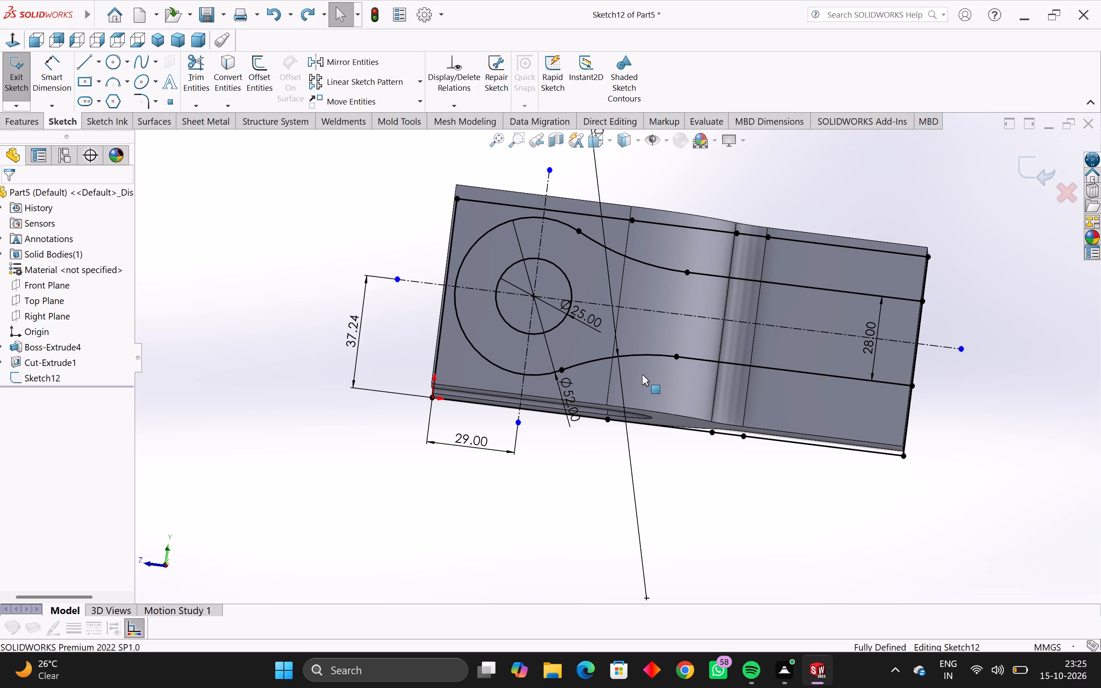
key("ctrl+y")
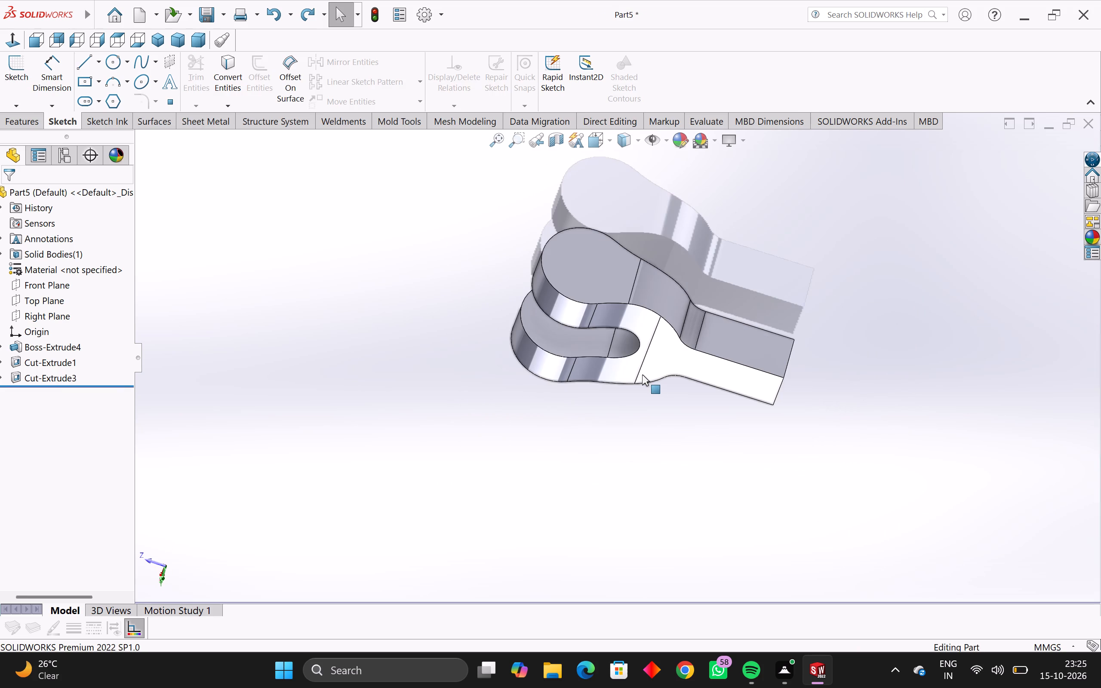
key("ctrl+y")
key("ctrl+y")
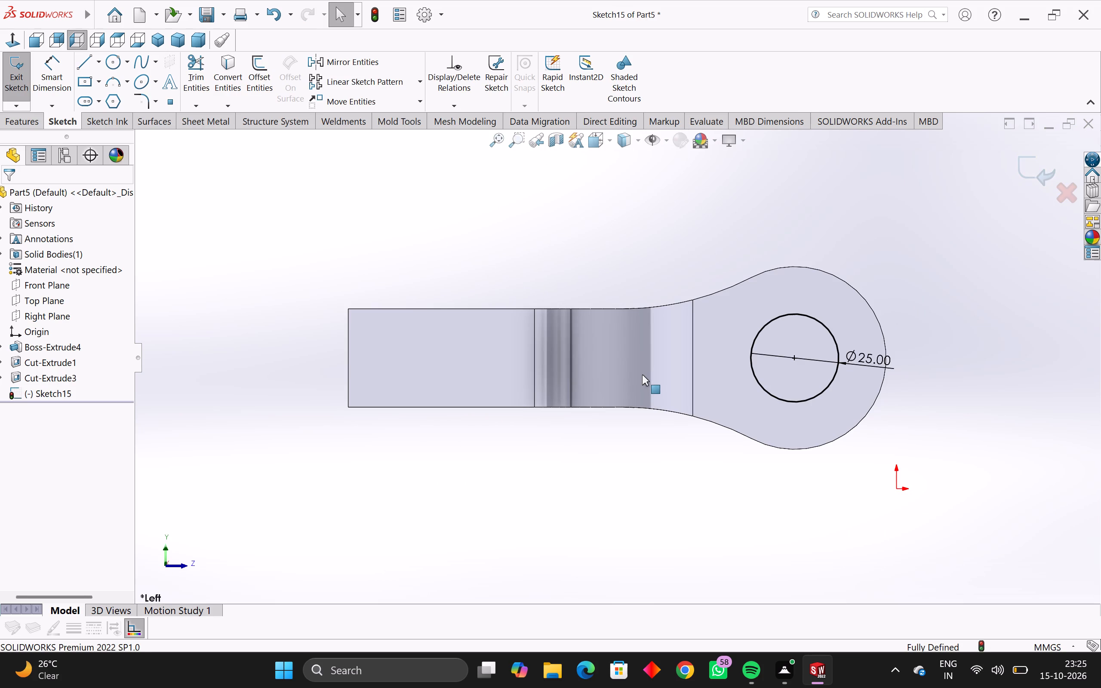
Cut the 25 mm circle with a Through All extruded cut so the hole passes through both fork eyes.
left_click(27, 121)
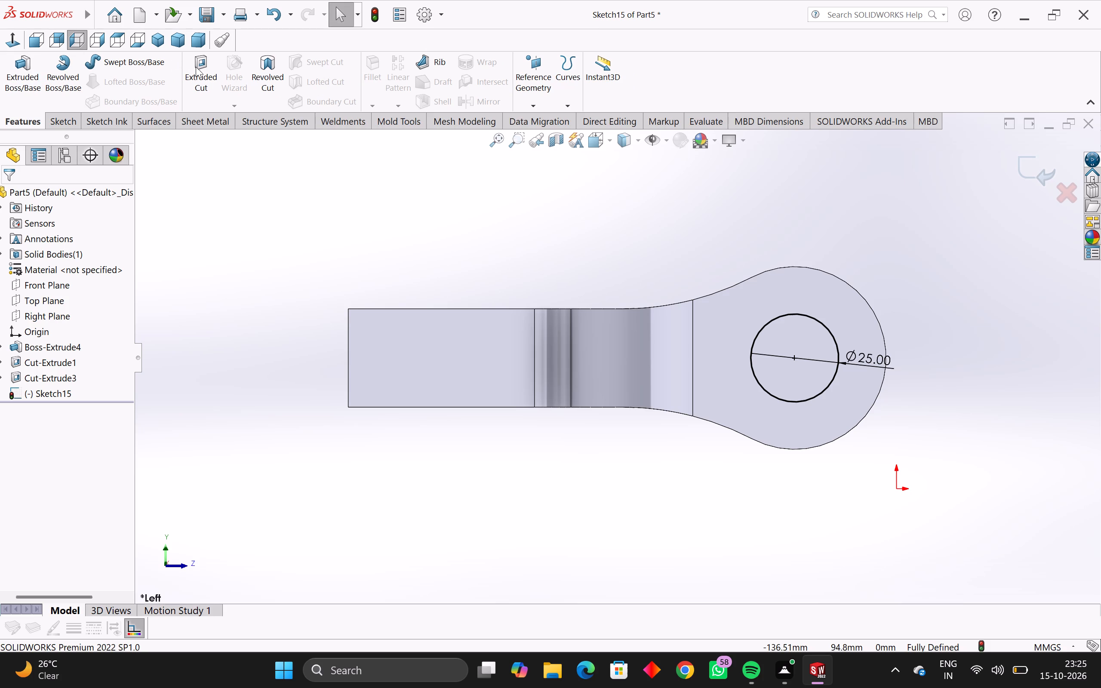
left_click(200, 68)
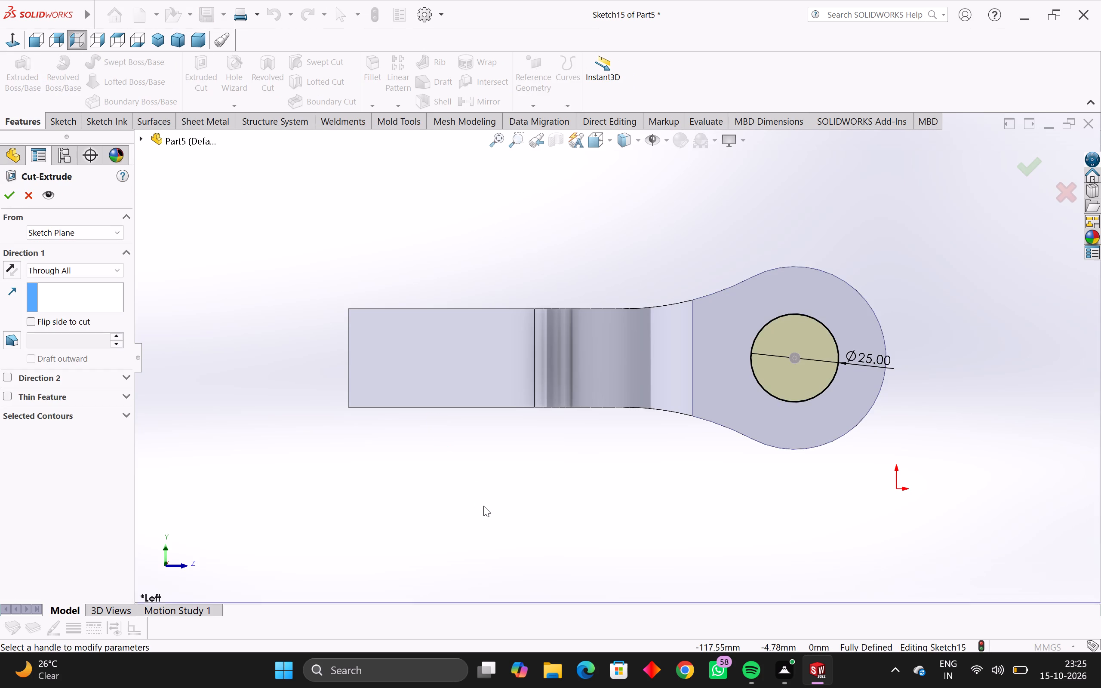
middle_click_drag(483, 506, 431, 243)
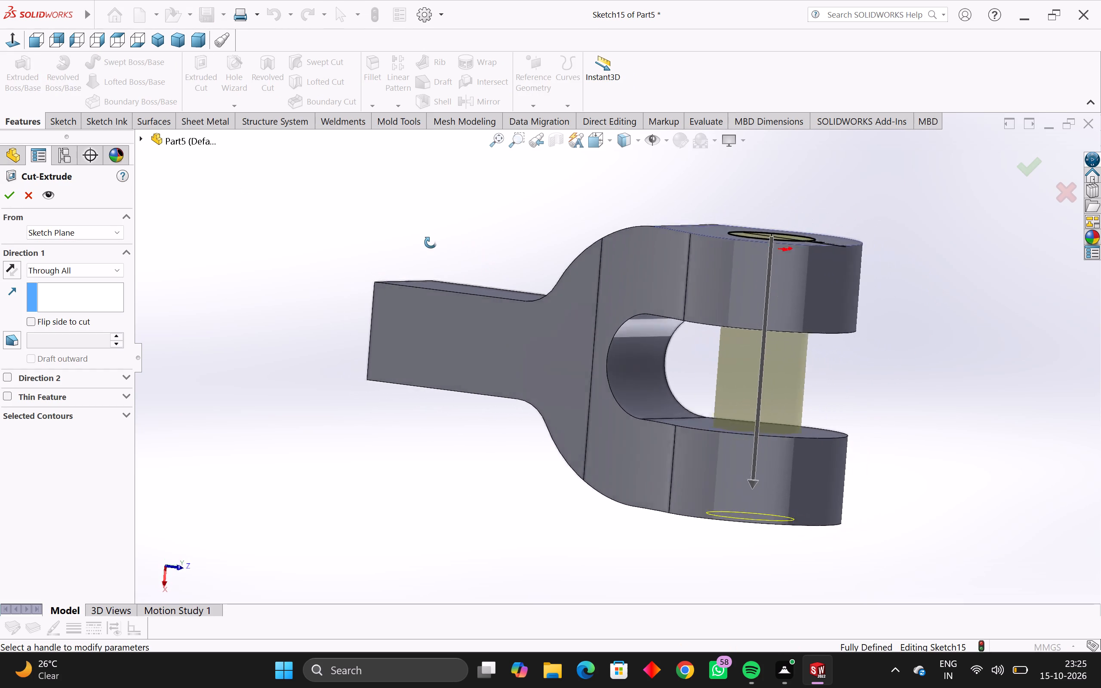
middle_click_drag(431, 243, 371, 353)
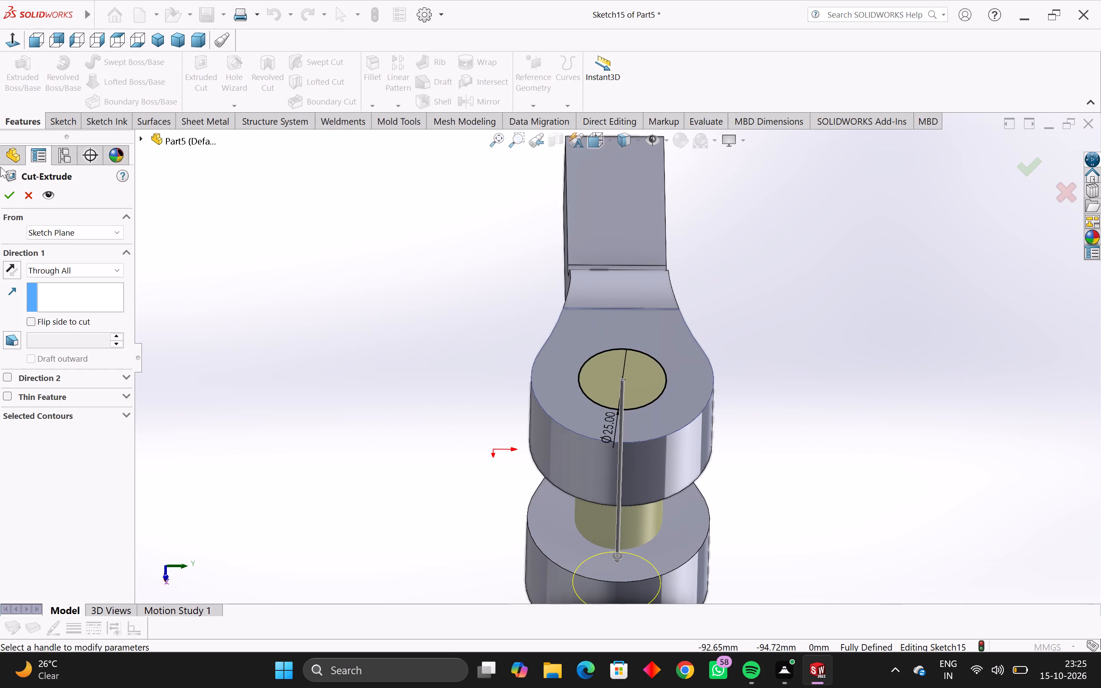
left_click(3, 194)
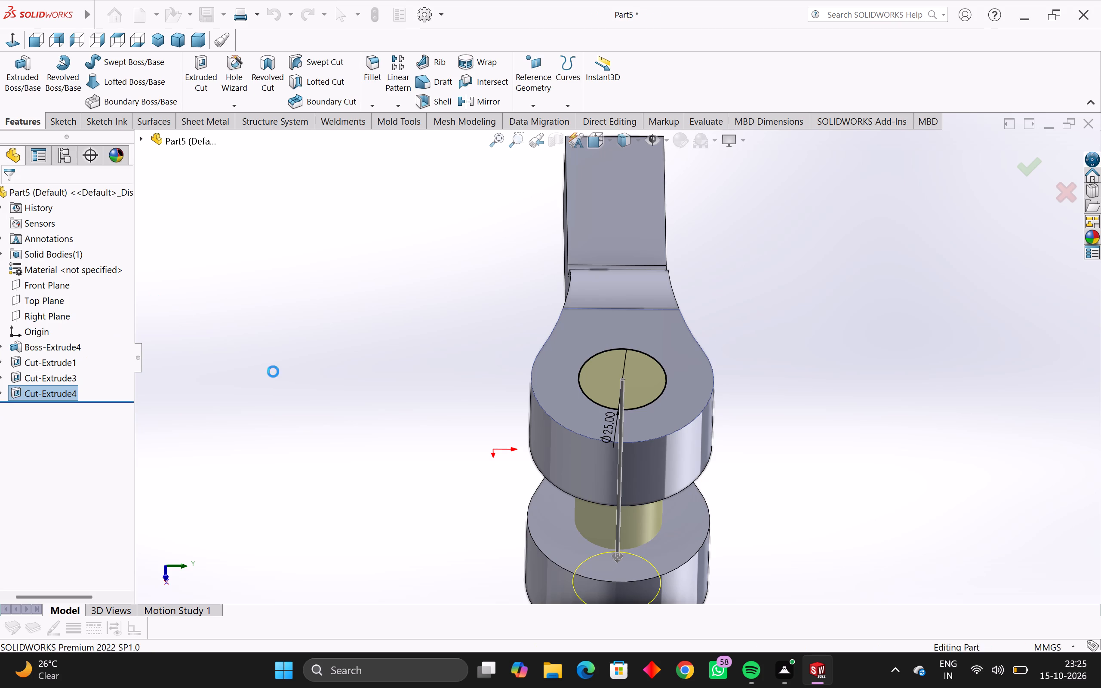
Sketch a 25 mm diameter circle on the square end face of the fork's shank, aligned with the midpoint of its edge.
middle_click_drag(273, 372, 366, 625)
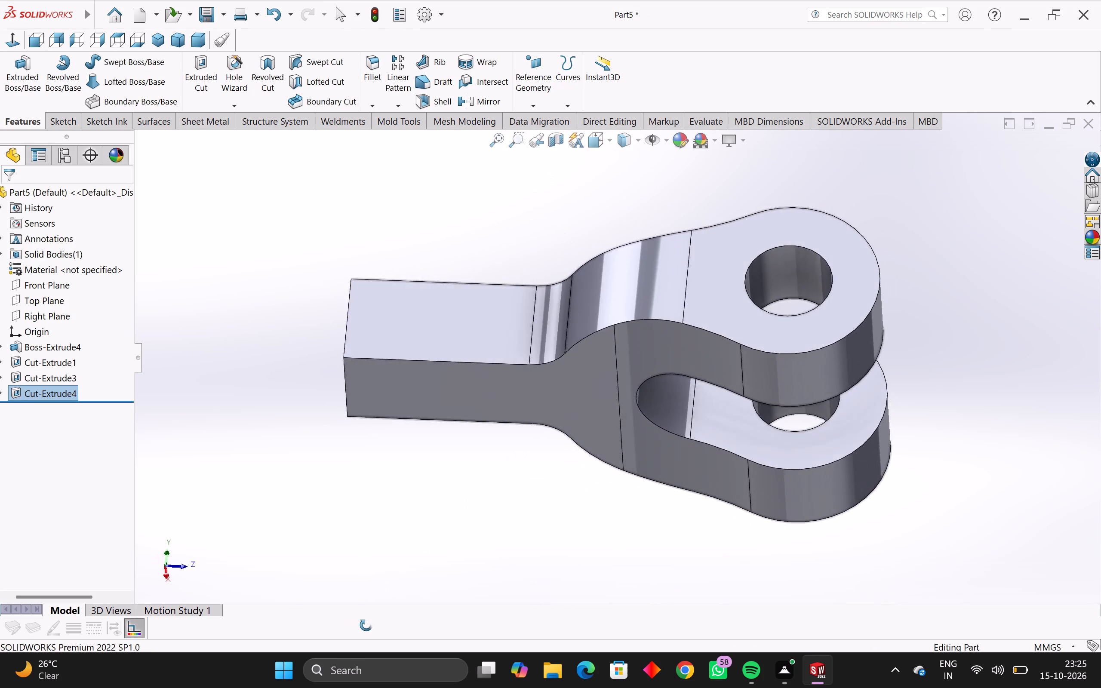
middle_click_drag(366, 625, 413, 617)
left_click(424, 335)
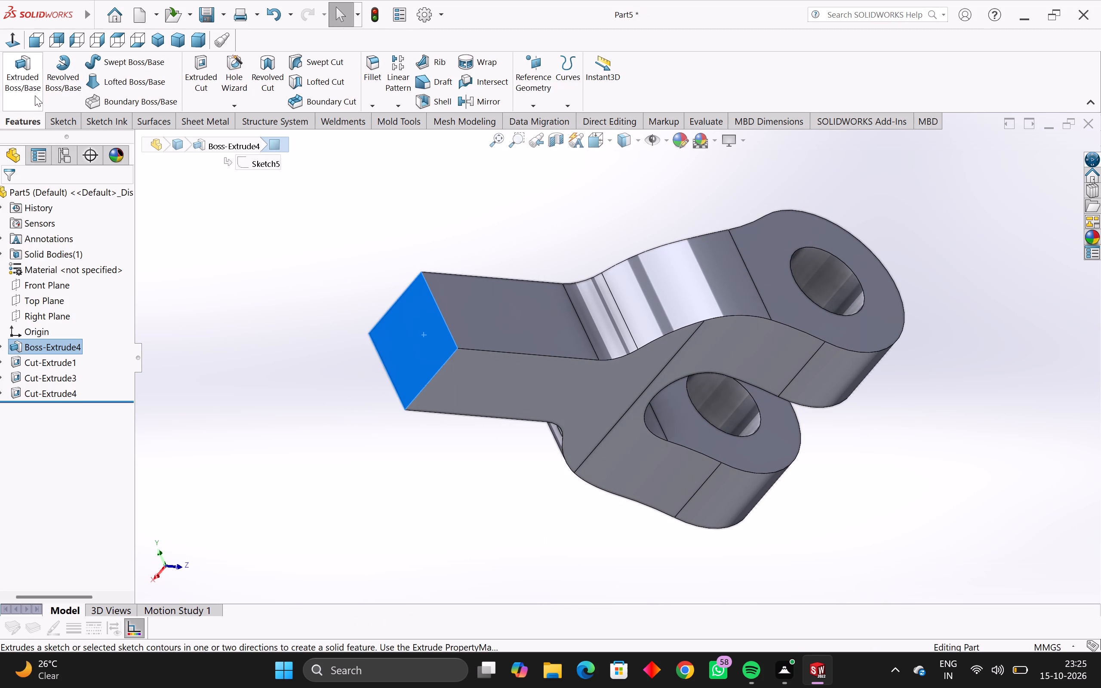
left_click(16, 122)
left_click(64, 124)
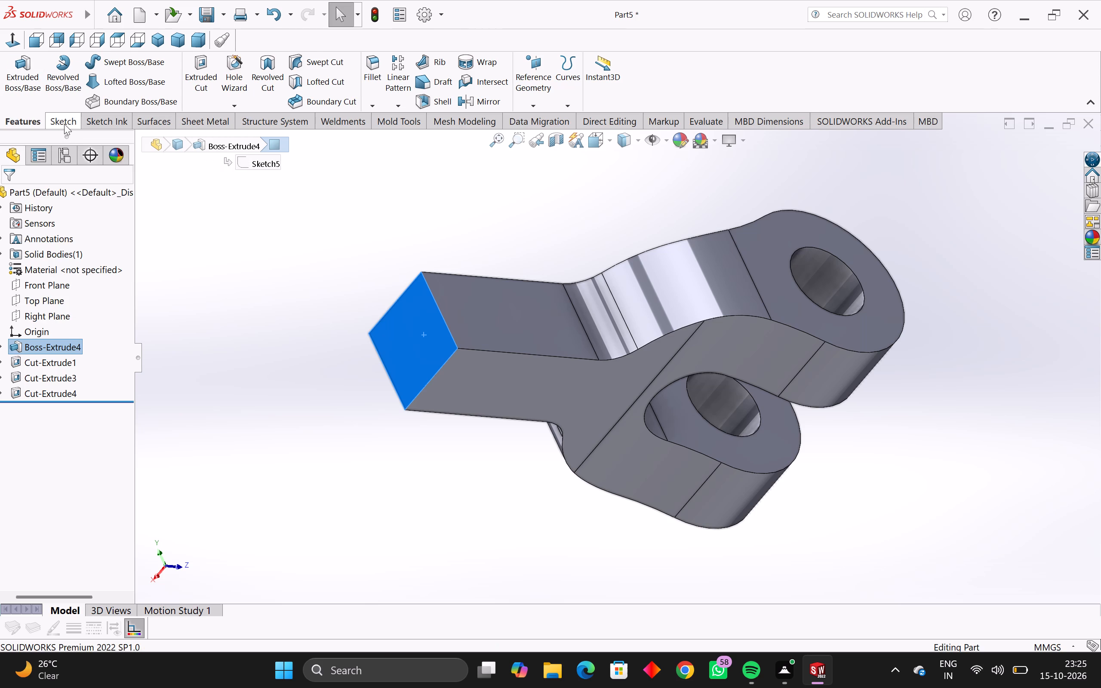
left_click(14, 55)
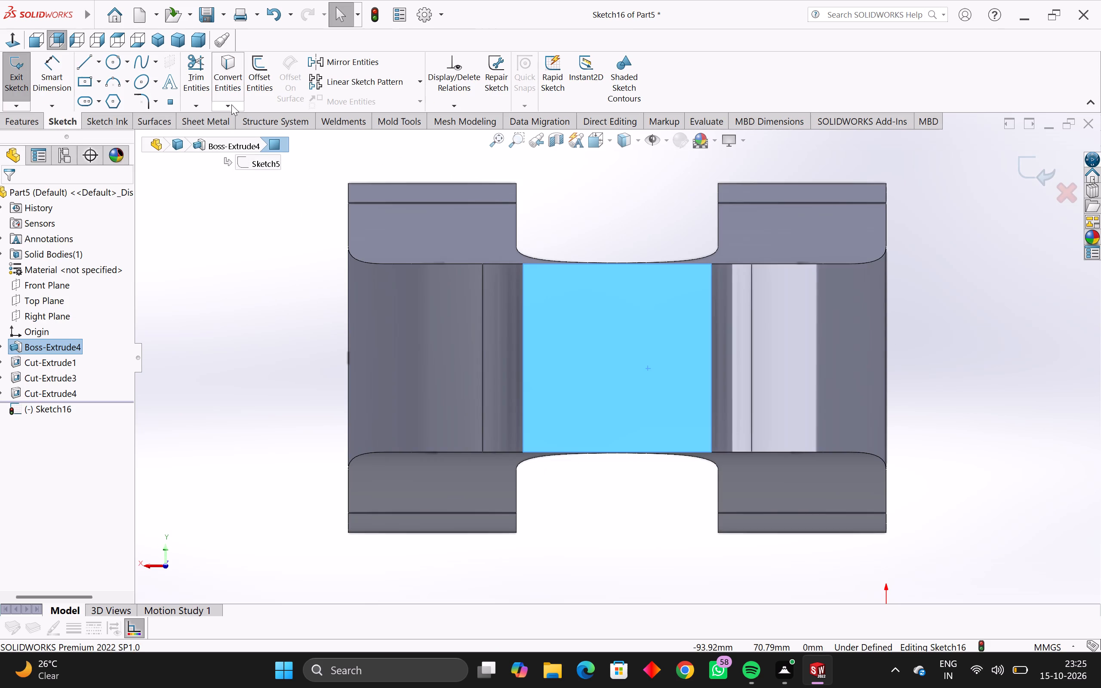
left_click(114, 58)
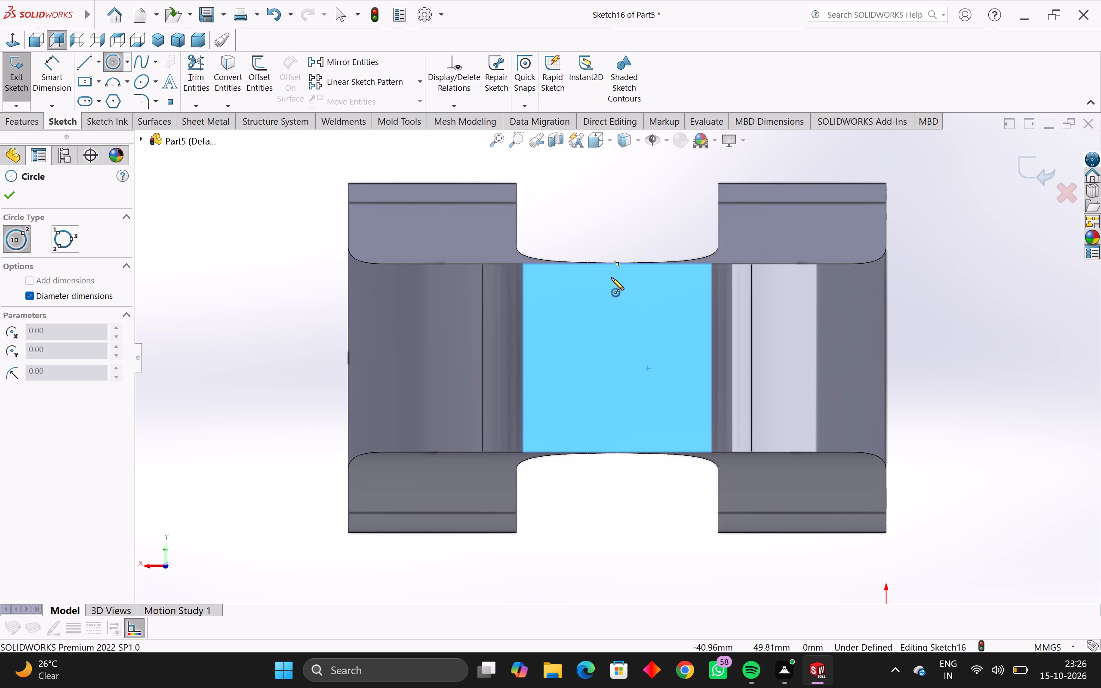
key("Escape")
key("Escape")
key("Escape")
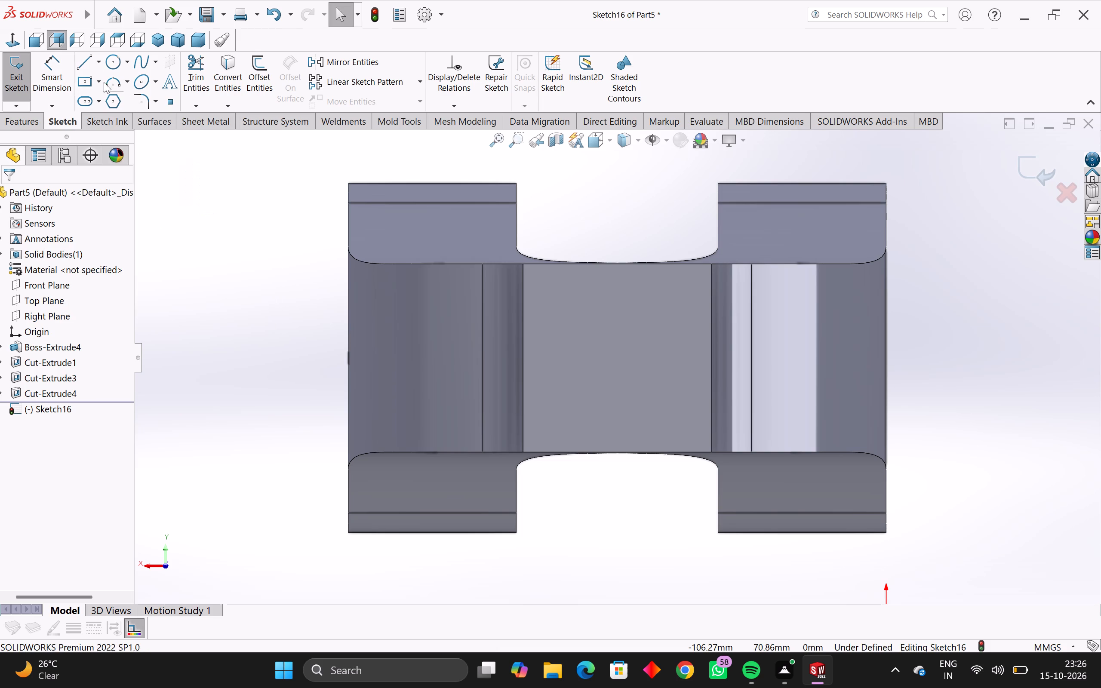
left_click(113, 64)
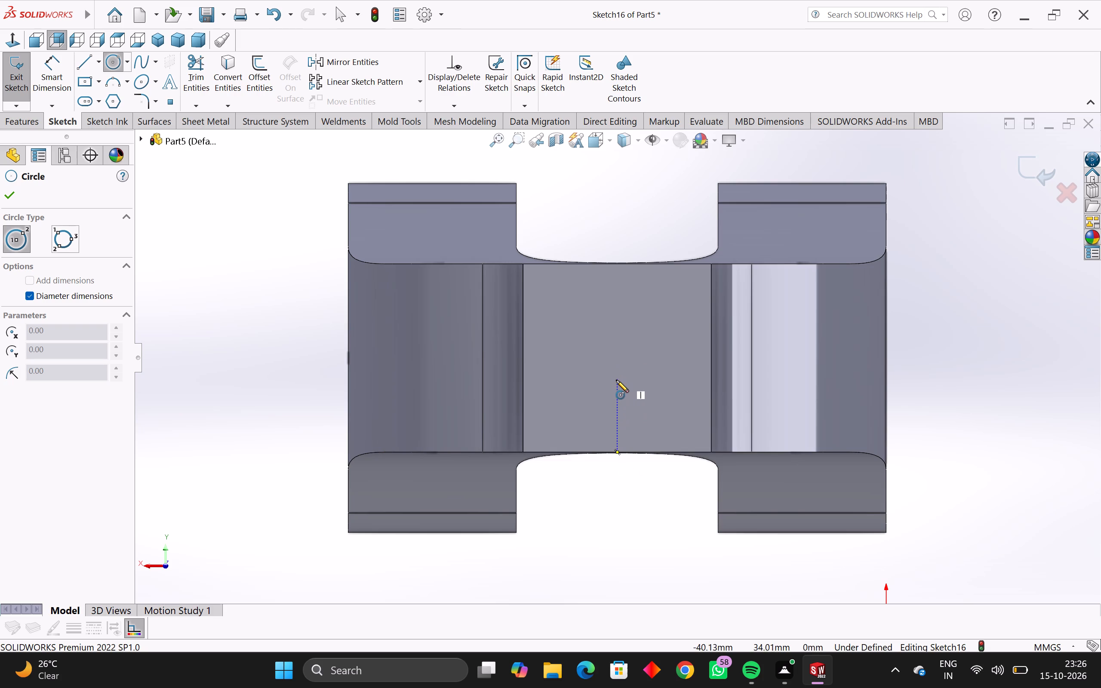
left_click(618, 358)
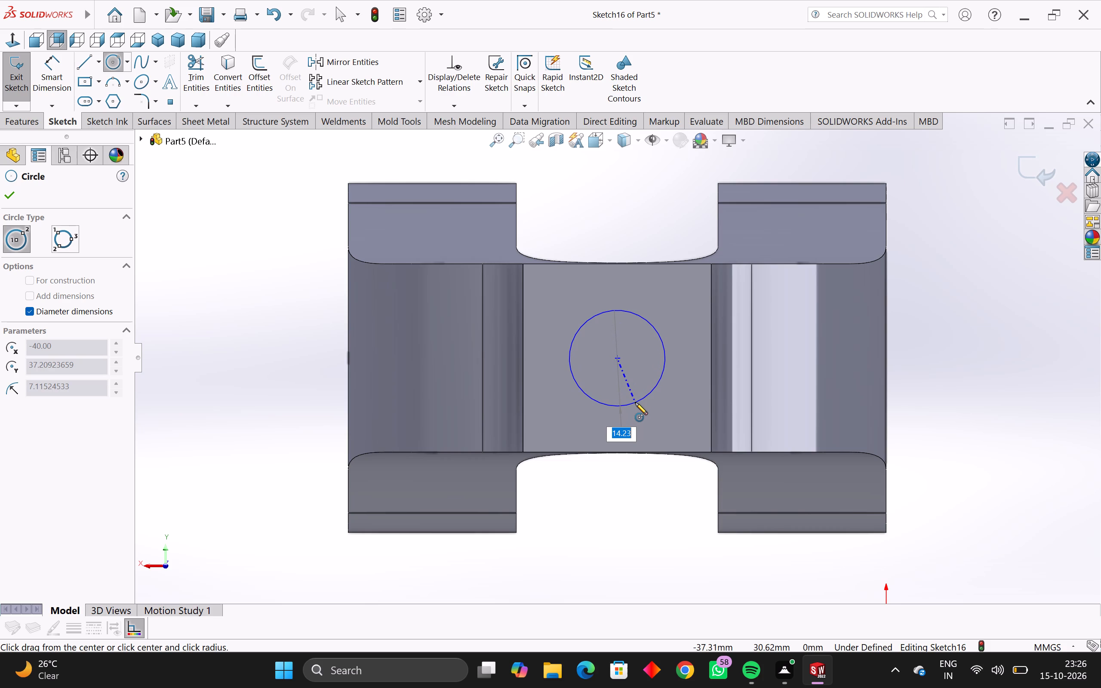
type("25")
key("Return")
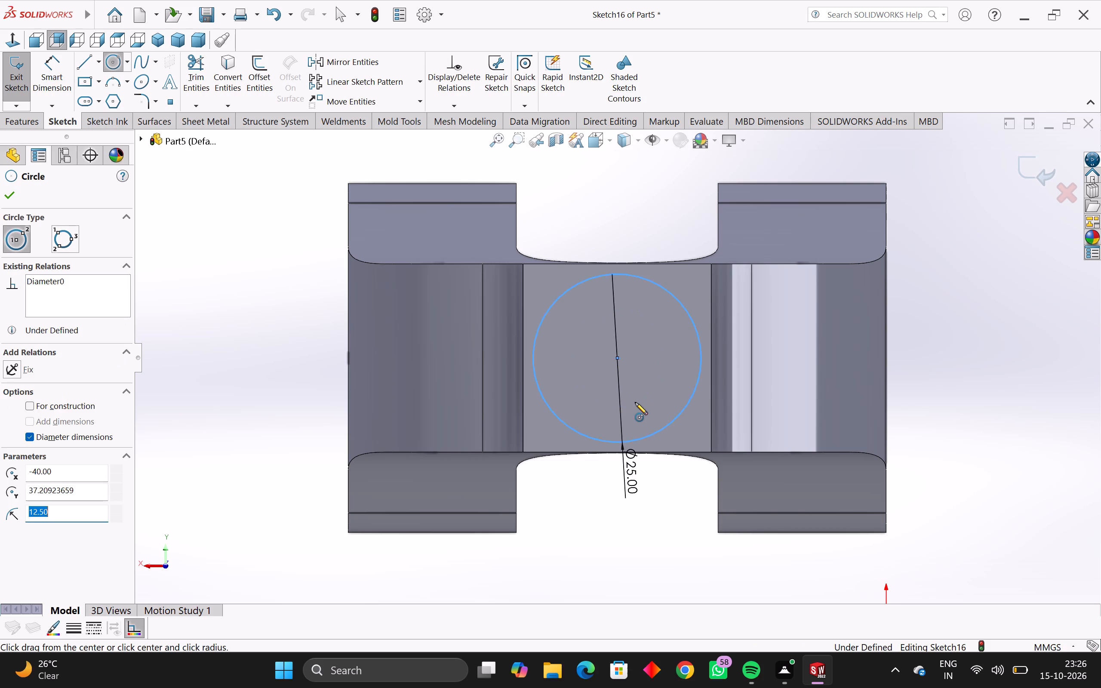
scroll(631, 473, "down", 1)
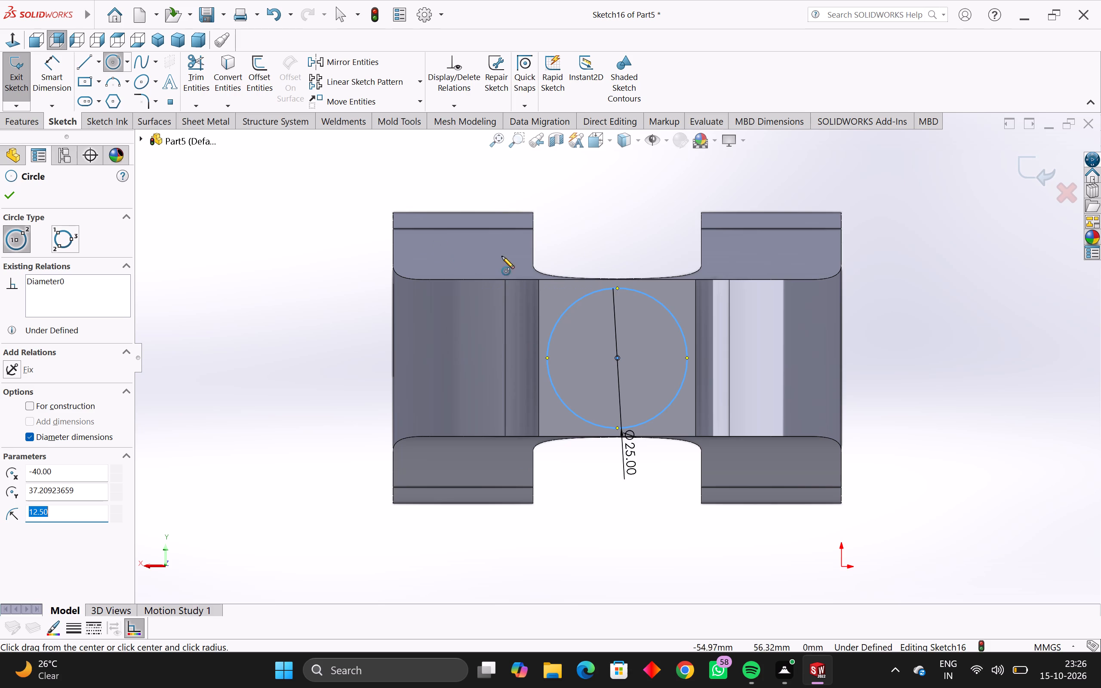
Dimension the circle's centre 14 mm from the upper edge of the shank's square end face.
left_click(62, 76)
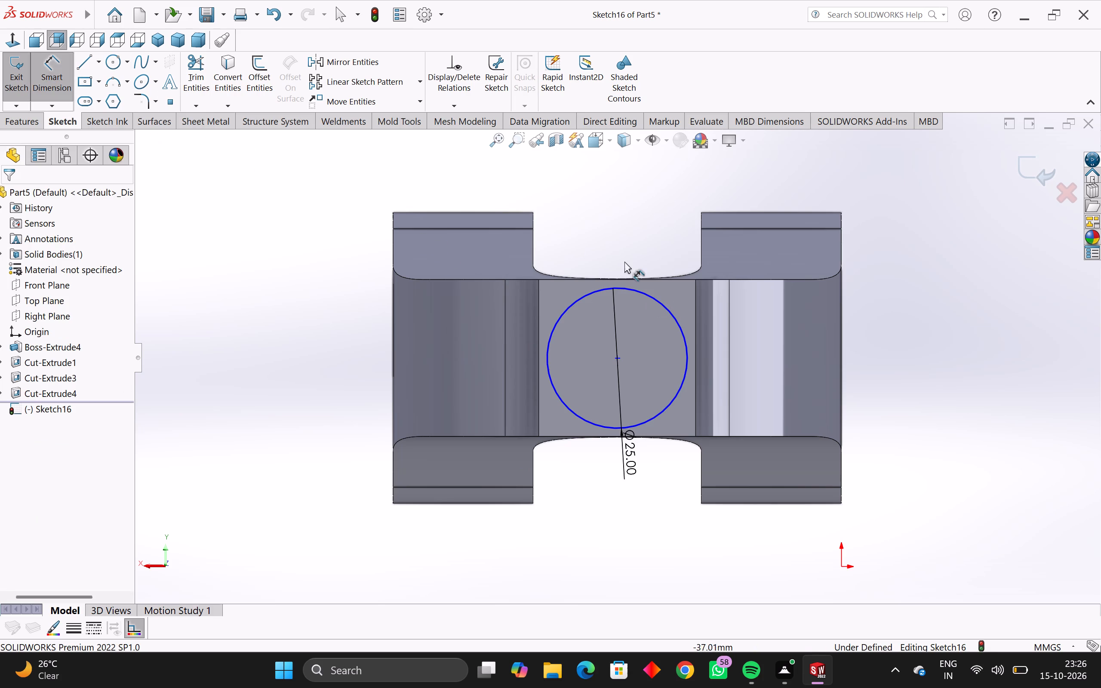
left_click(607, 281)
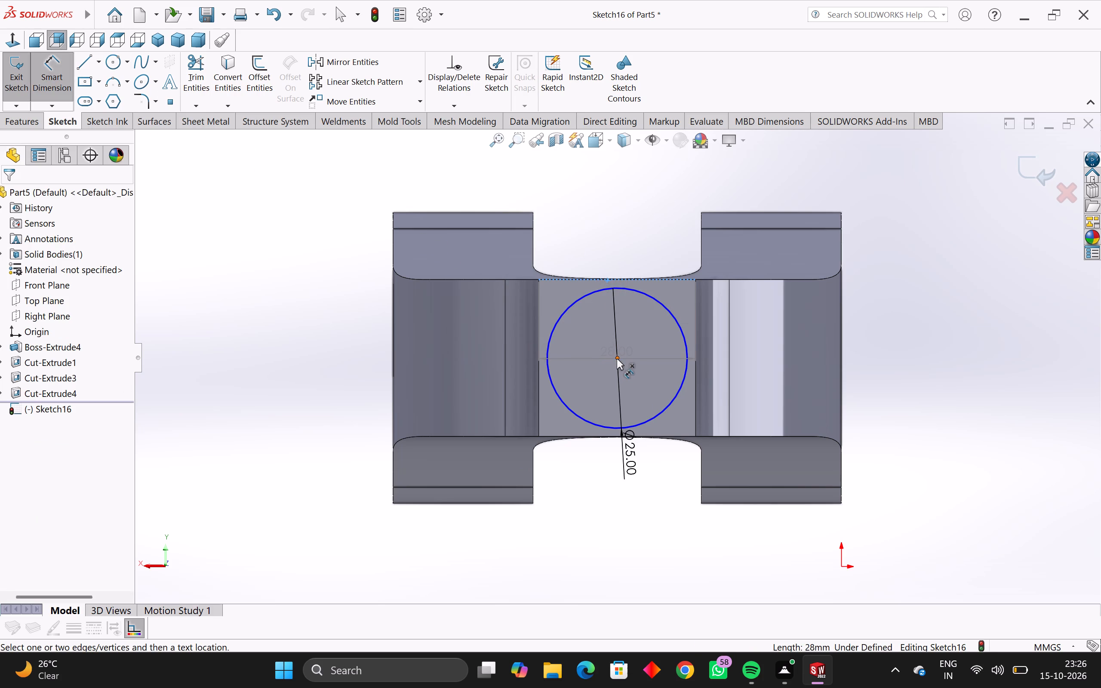
left_click_drag(617, 359, 612, 359)
left_click(461, 357)
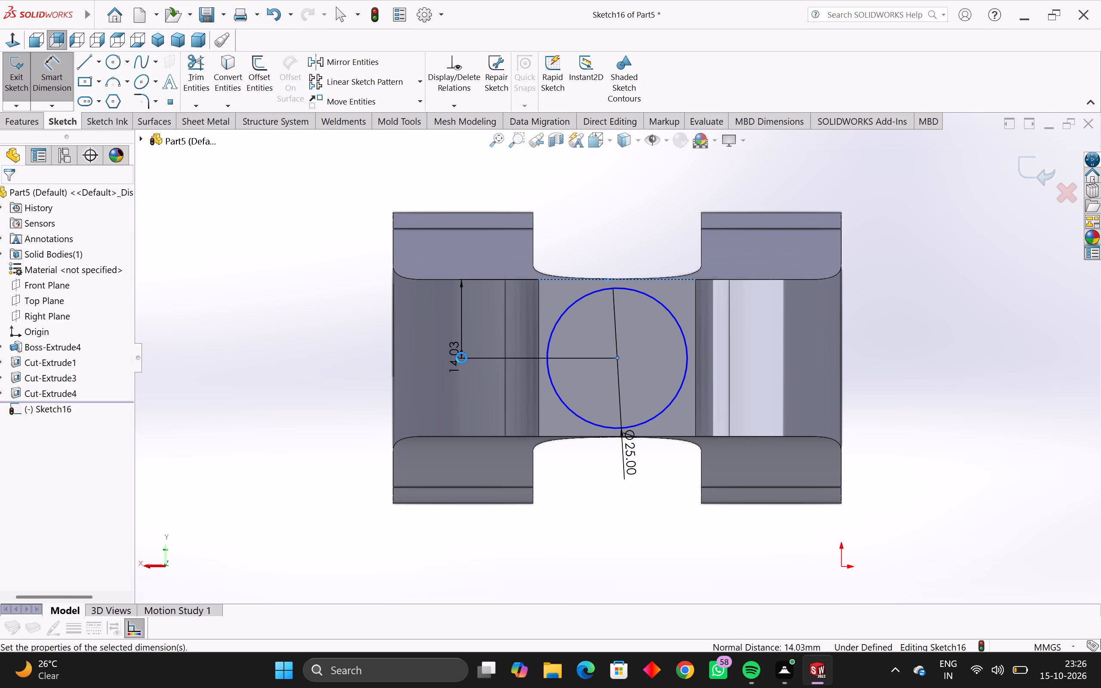
type("14")
key("Return")
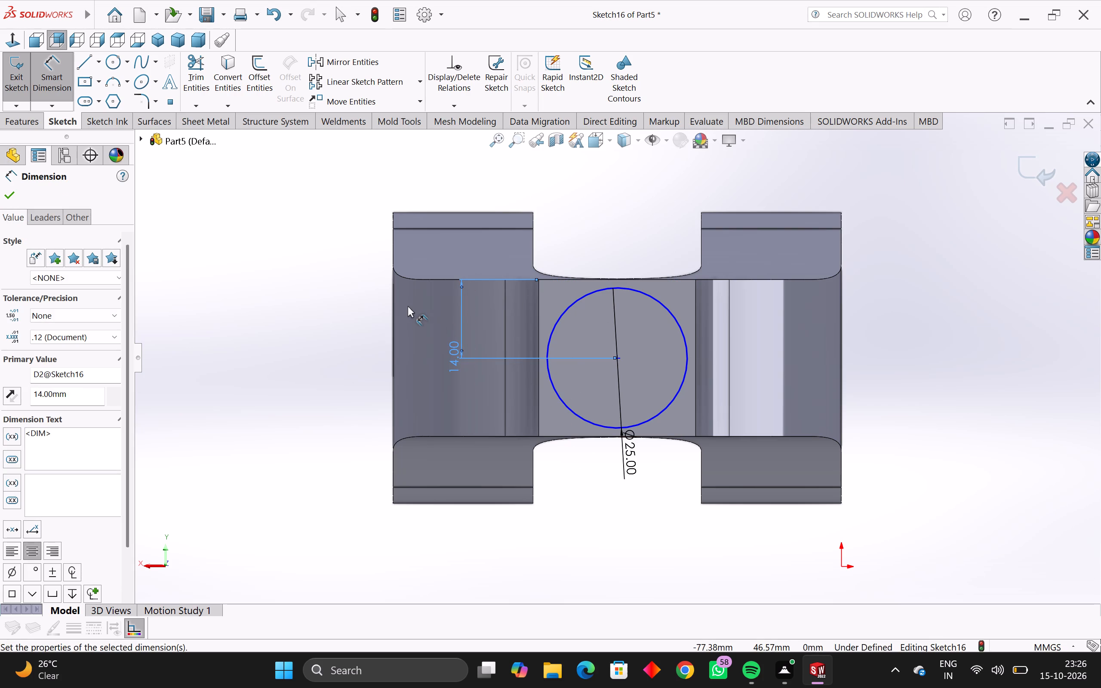
key("Escape")
key("Escape")
Apply Fully Define Sketch to the selected circle, using the default relation and dimension settings.
left_click_drag(916, 156, 323, 555)
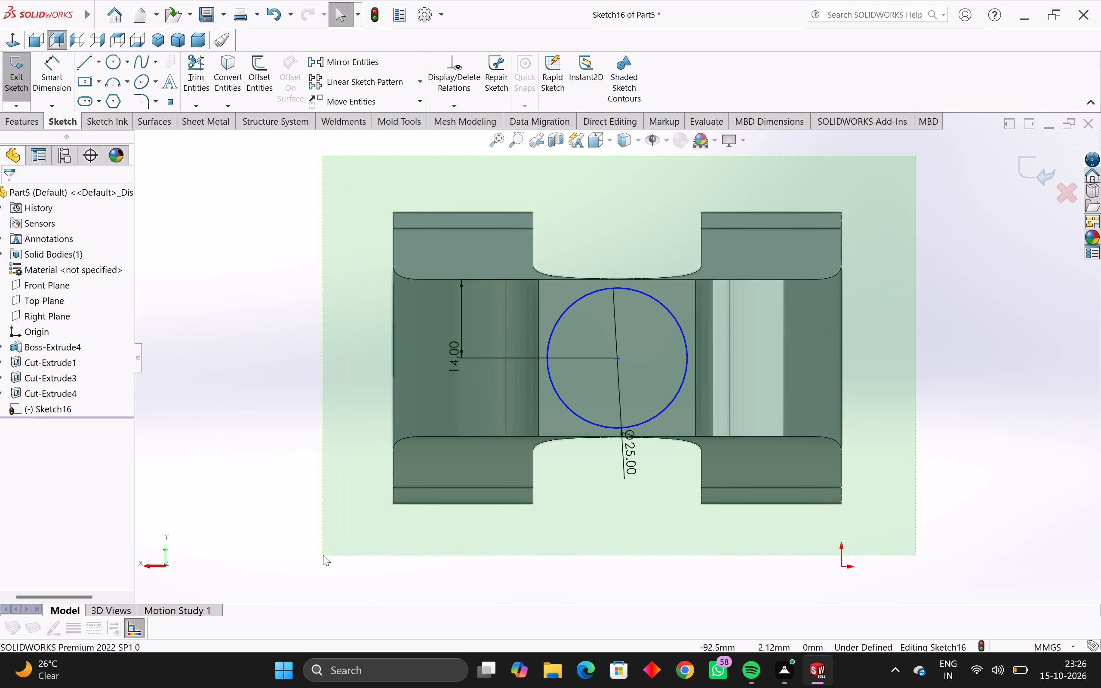
left_click_drag(323, 555, 324, 555)
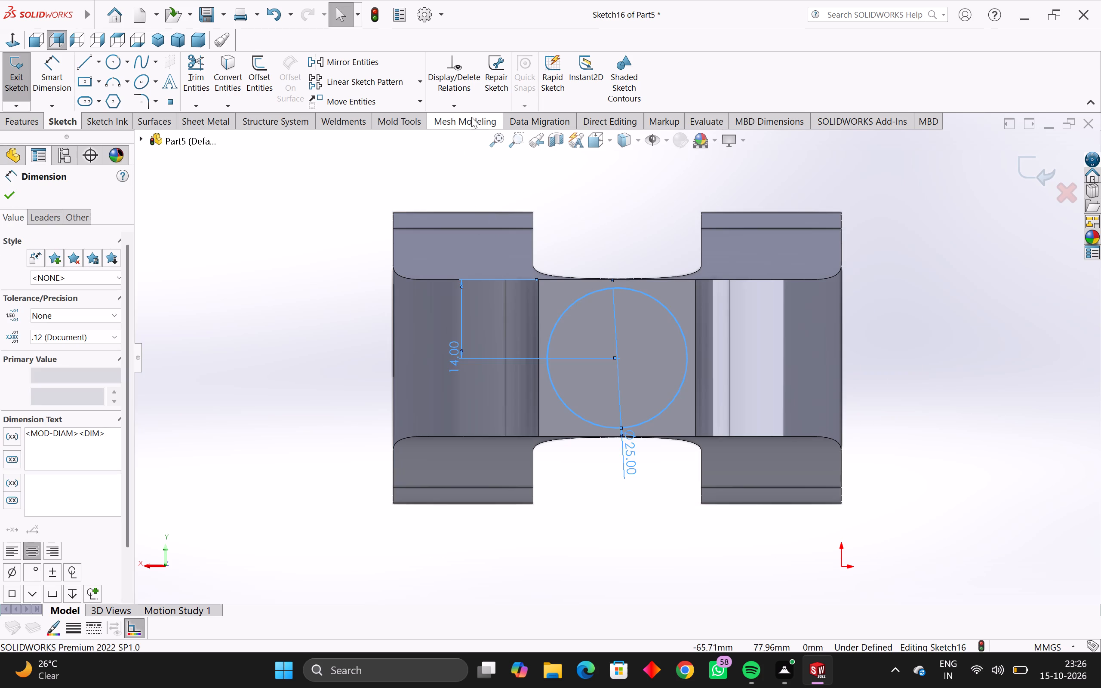
left_click(453, 104)
left_click(467, 159)
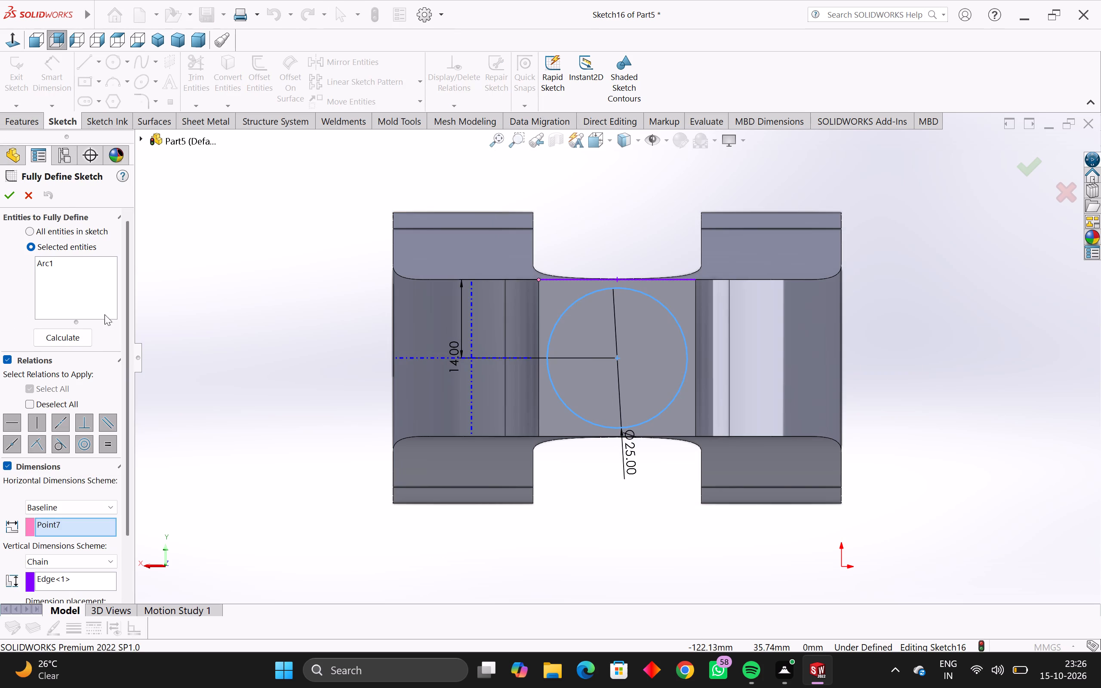
left_click(14, 198)
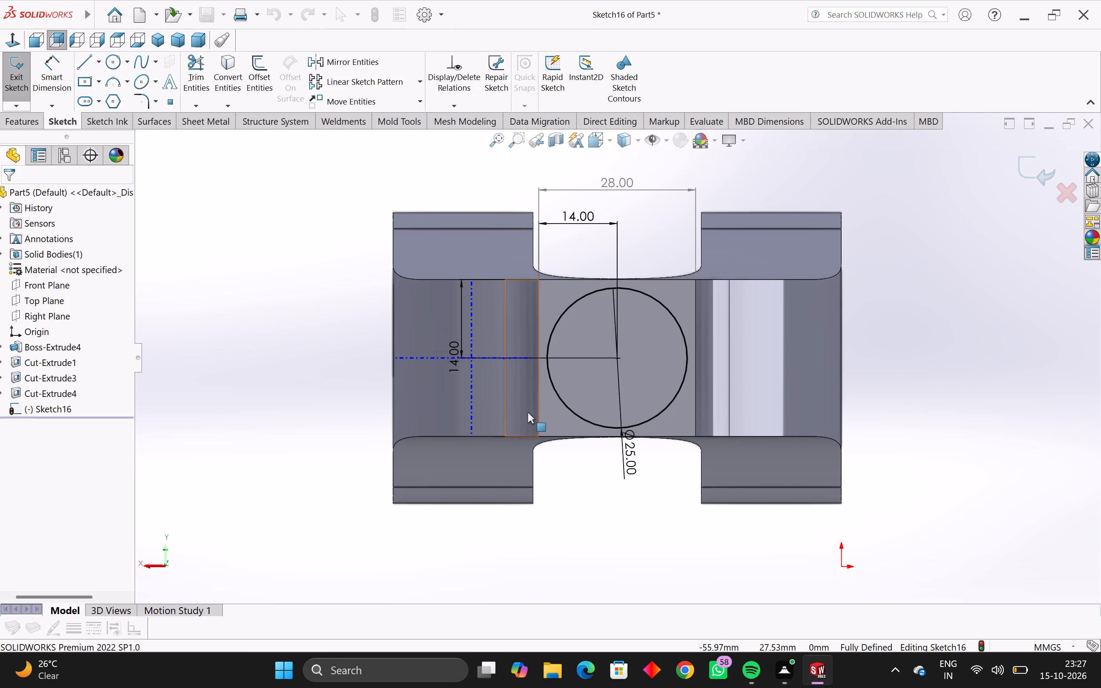
Extrude the 25 mm circle outward from the shank's end face as a Blind boss 25 mm deep, merged with the body.
scroll(528, 412, "down", 2)
middle_click_drag(528, 412, 547, 435)
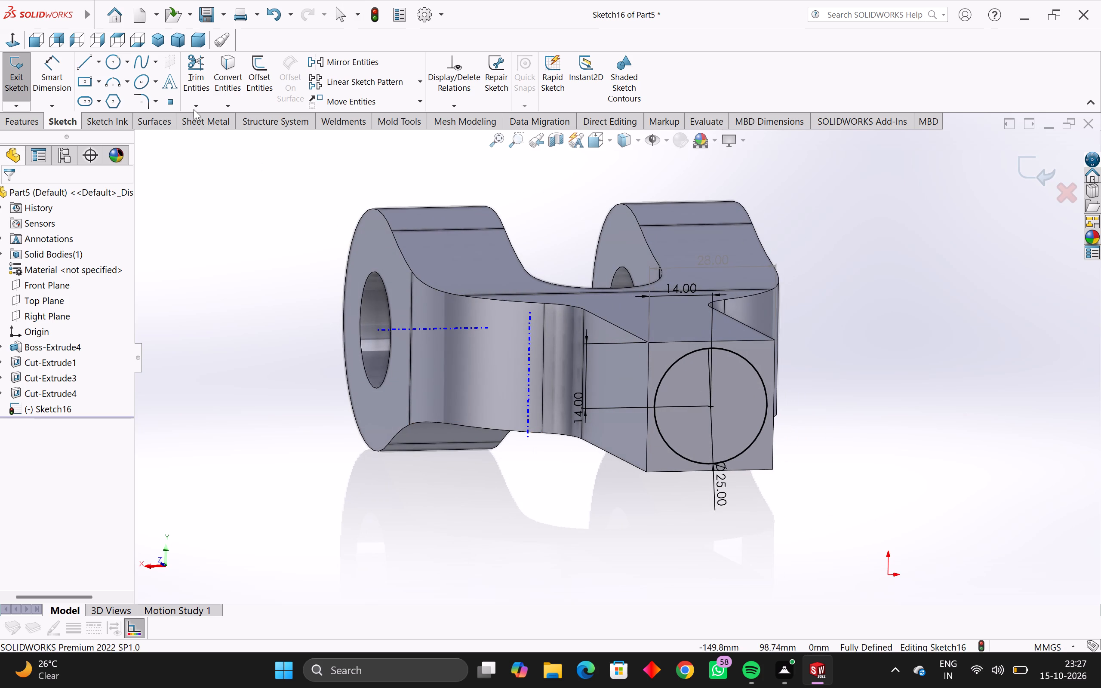
left_click(25, 124)
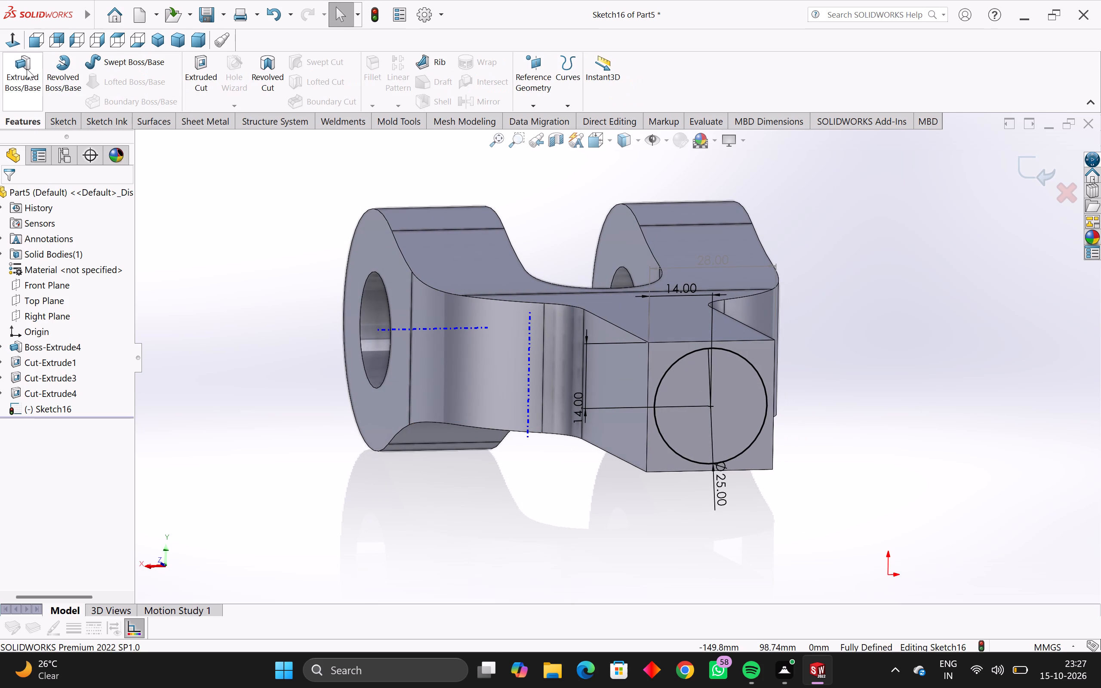
left_click(26, 68)
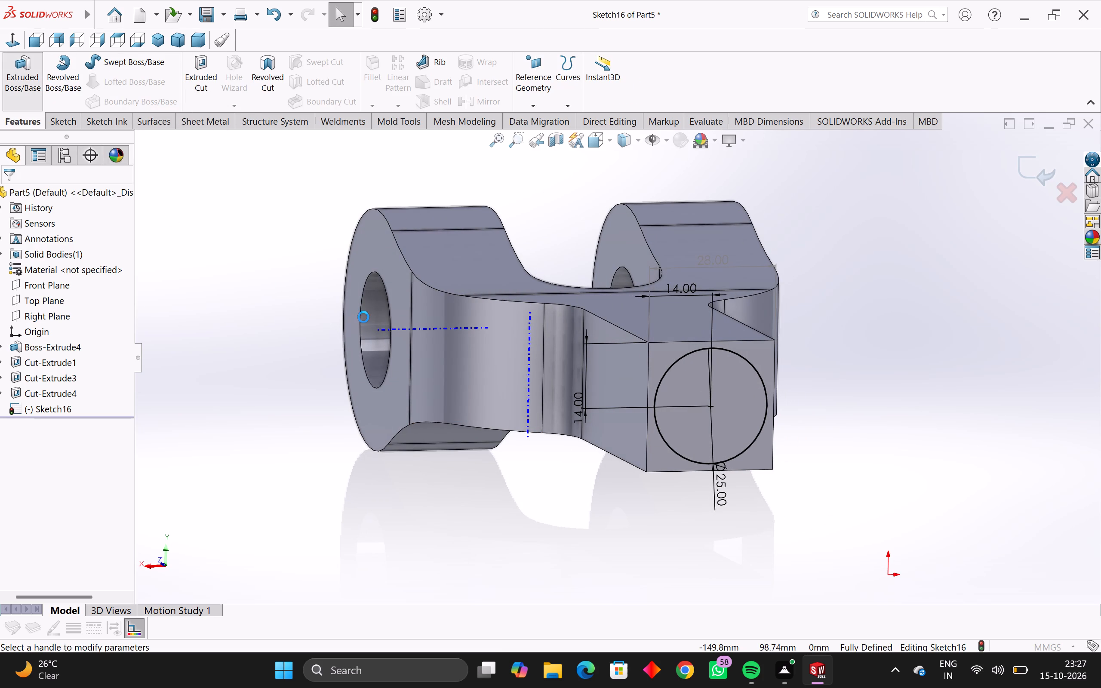
scroll(363, 317, "down", 1)
left_click(74, 273)
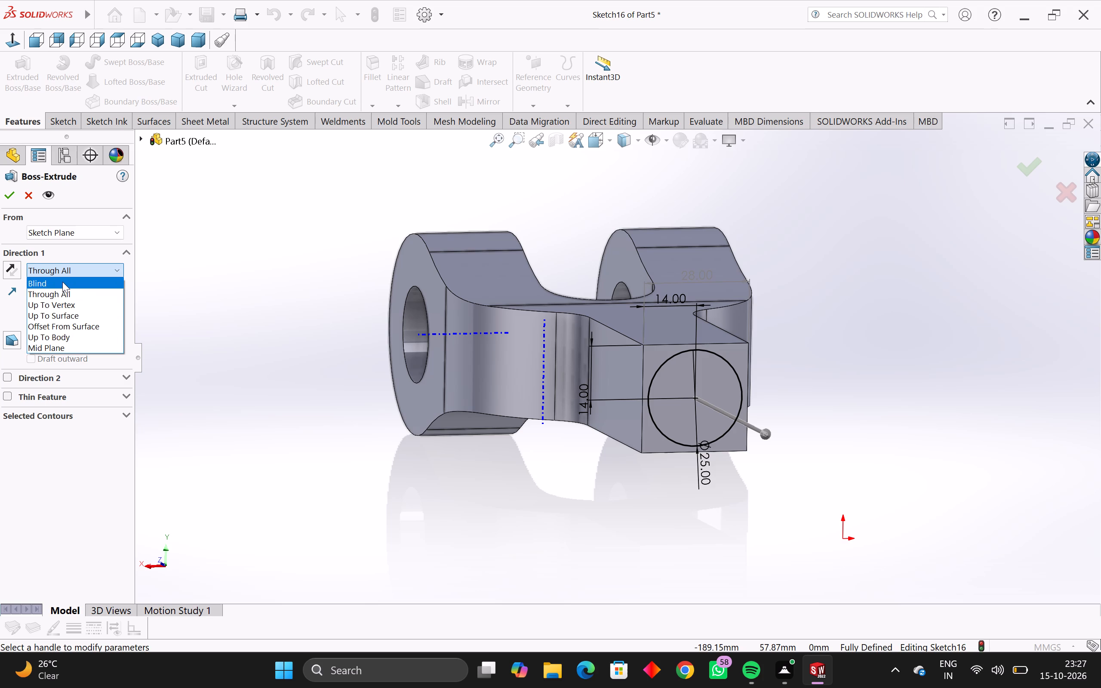
left_click(62, 282)
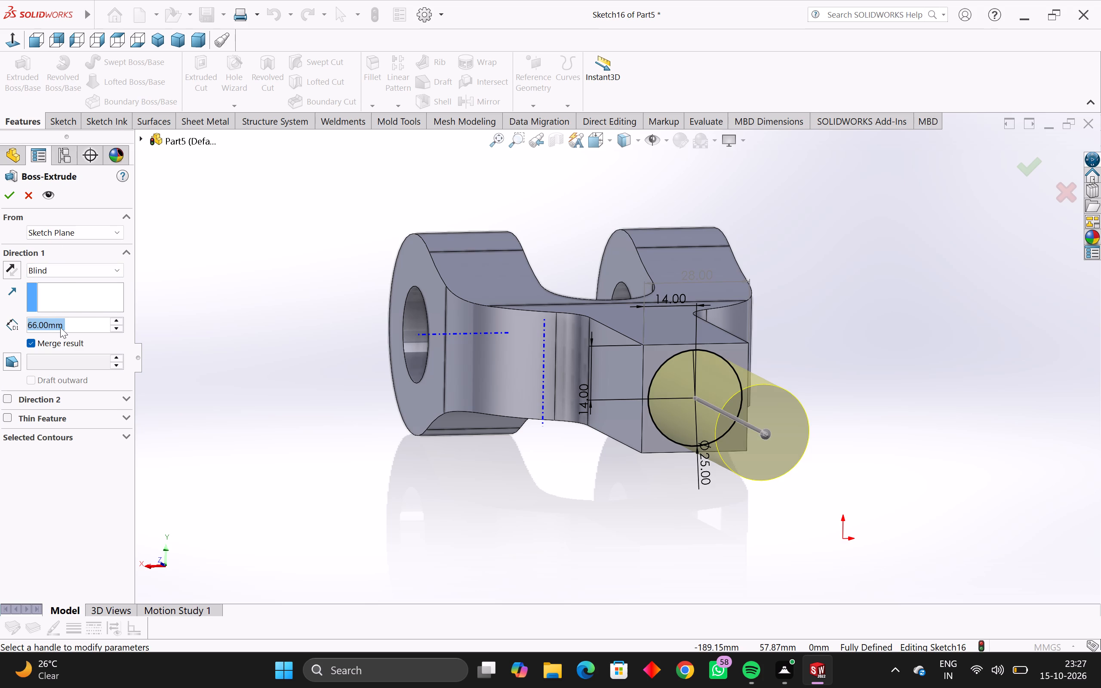
type("25")
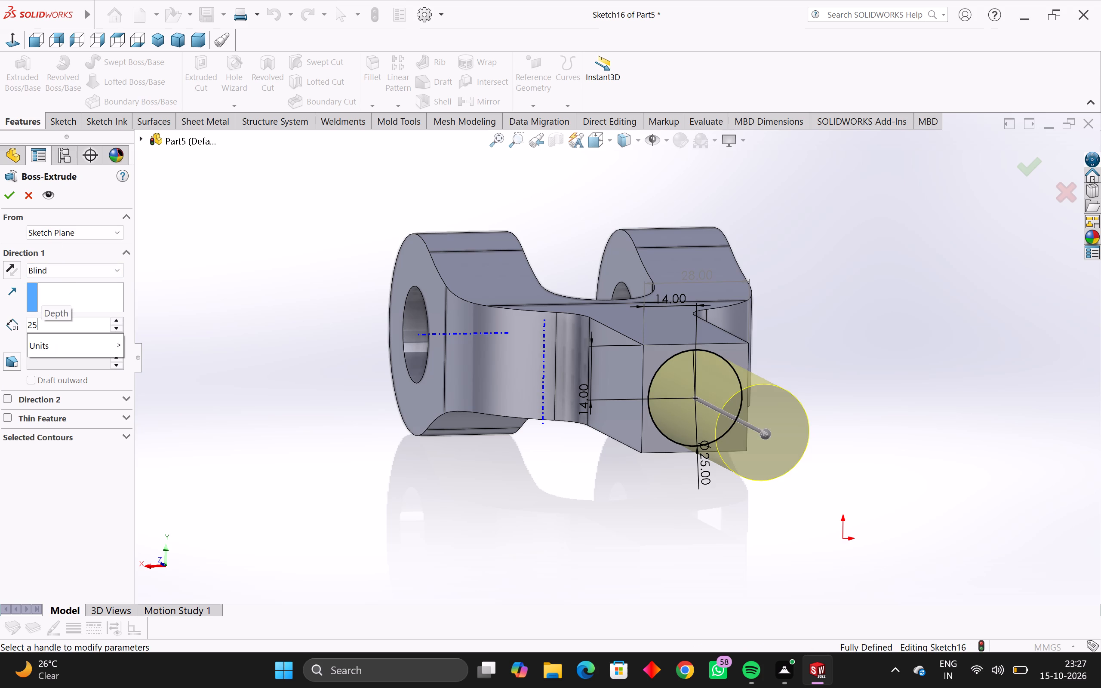
key("Return")
middle_click_drag(270, 469, 318, 515)
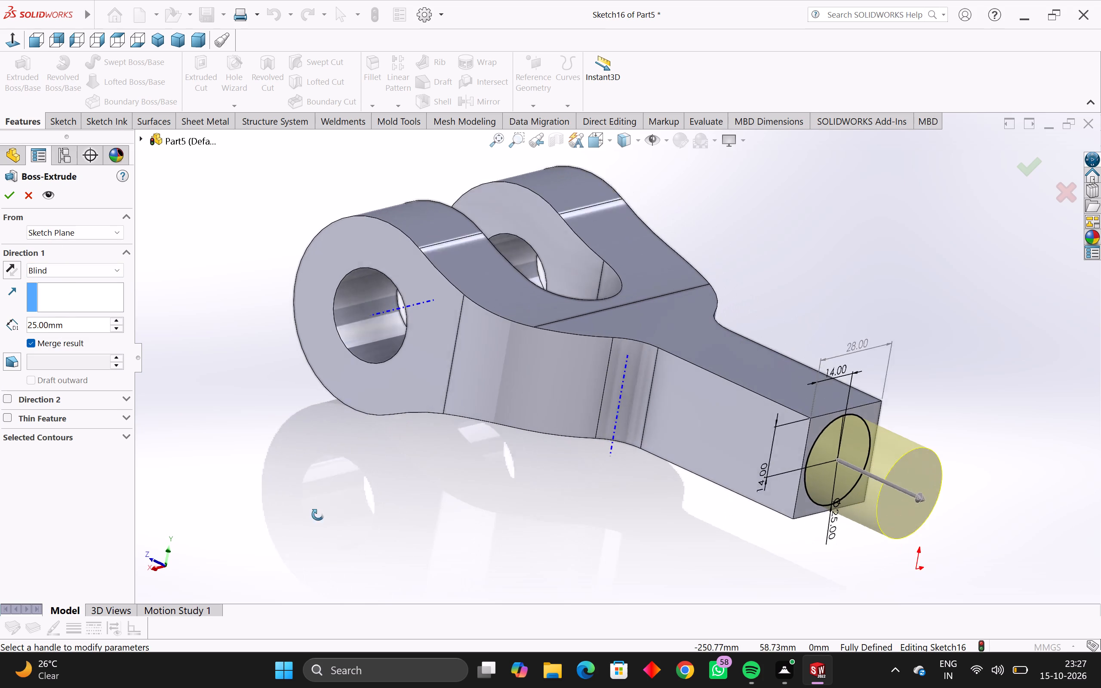
middle_click_drag(318, 515, 285, 480)
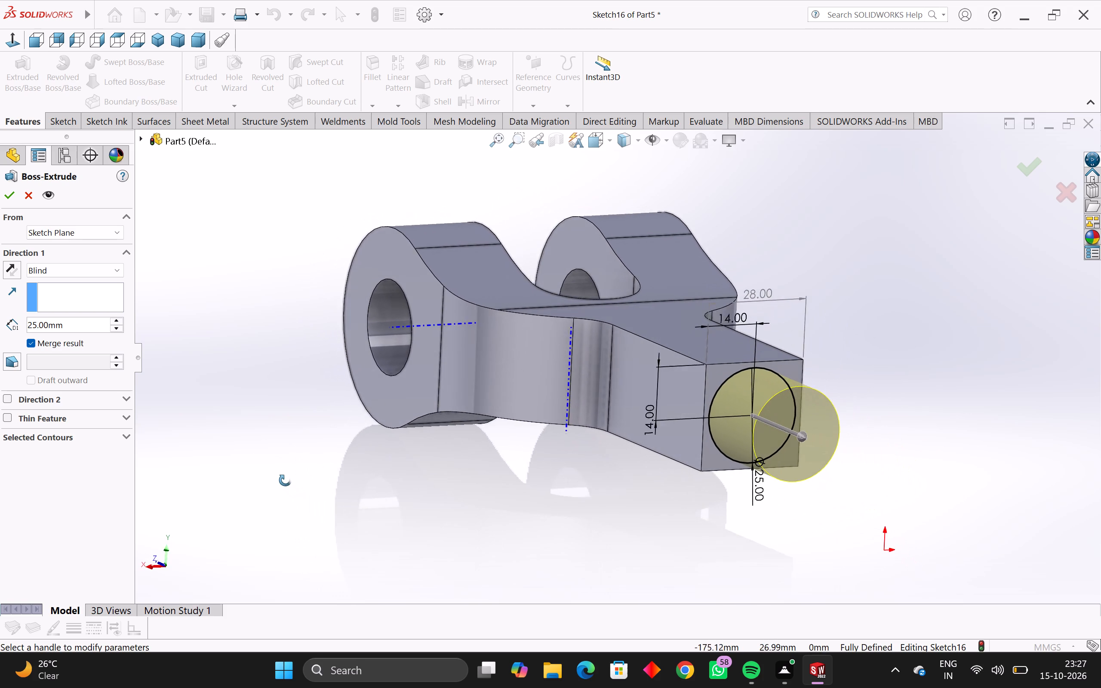
middle_click_drag(285, 480, 278, 474)
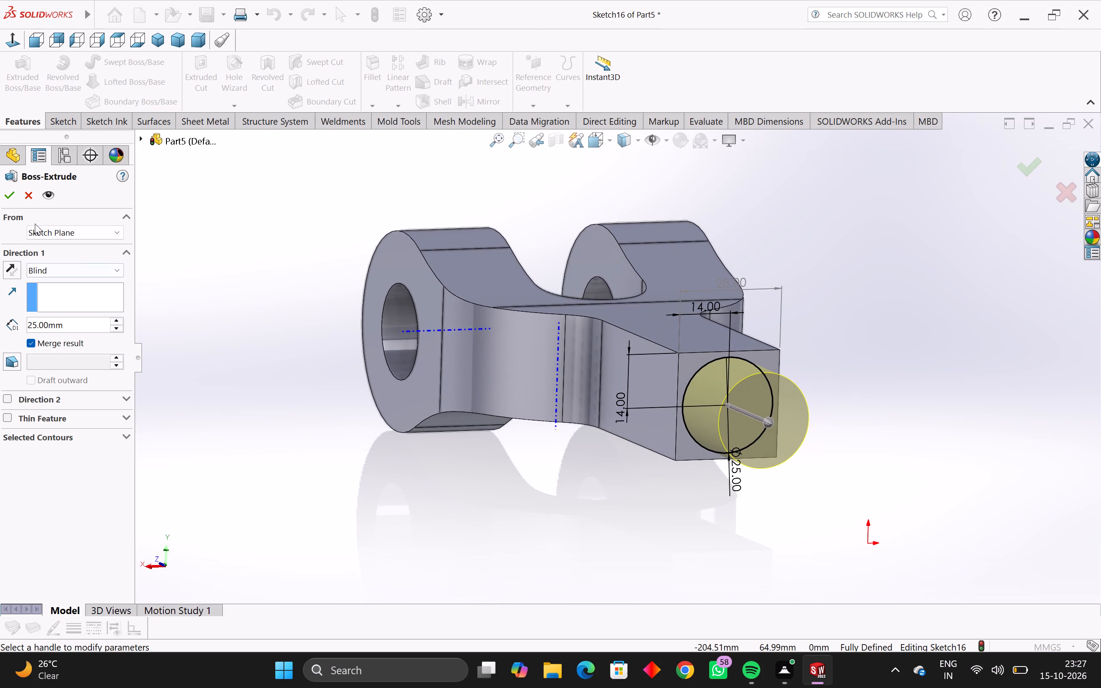
left_click(12, 201)
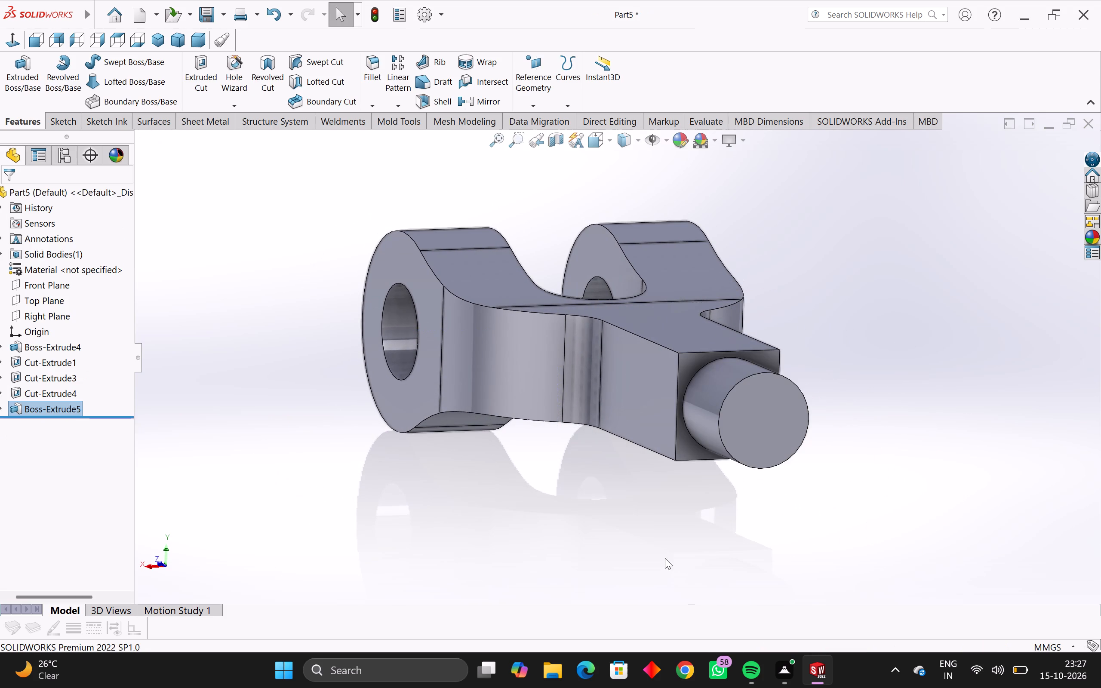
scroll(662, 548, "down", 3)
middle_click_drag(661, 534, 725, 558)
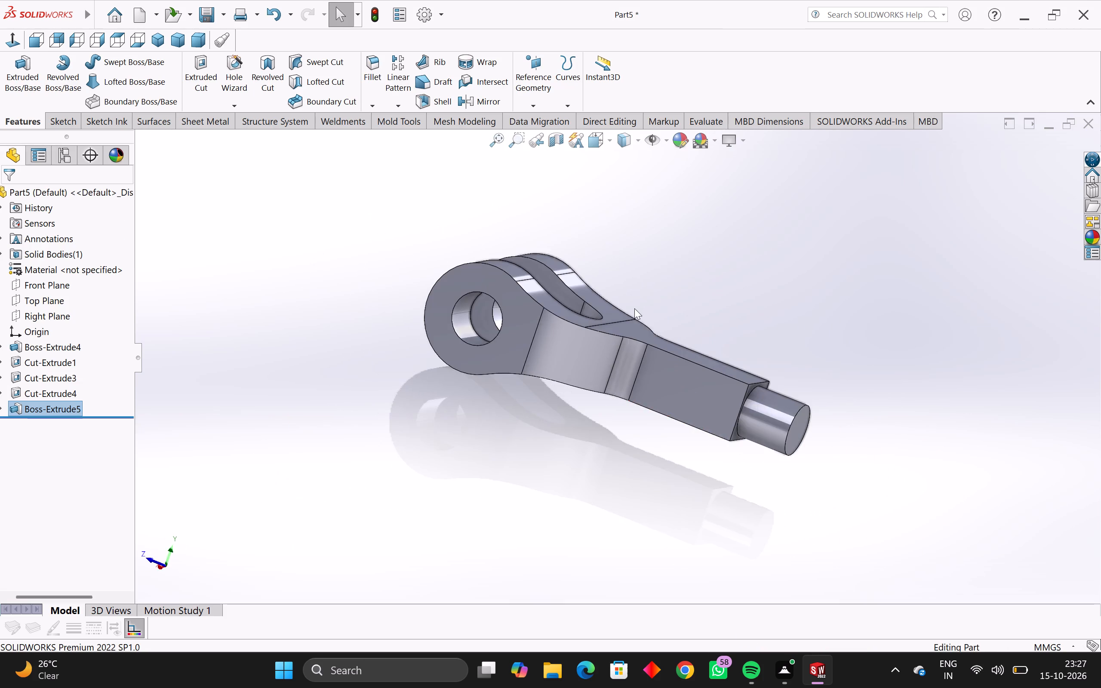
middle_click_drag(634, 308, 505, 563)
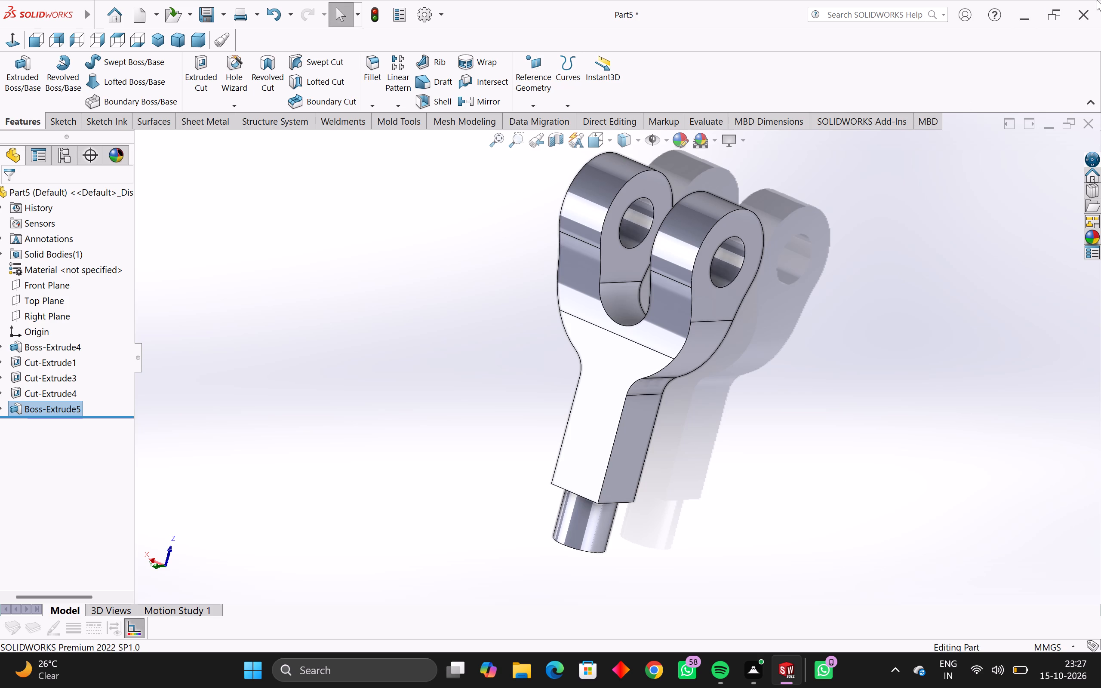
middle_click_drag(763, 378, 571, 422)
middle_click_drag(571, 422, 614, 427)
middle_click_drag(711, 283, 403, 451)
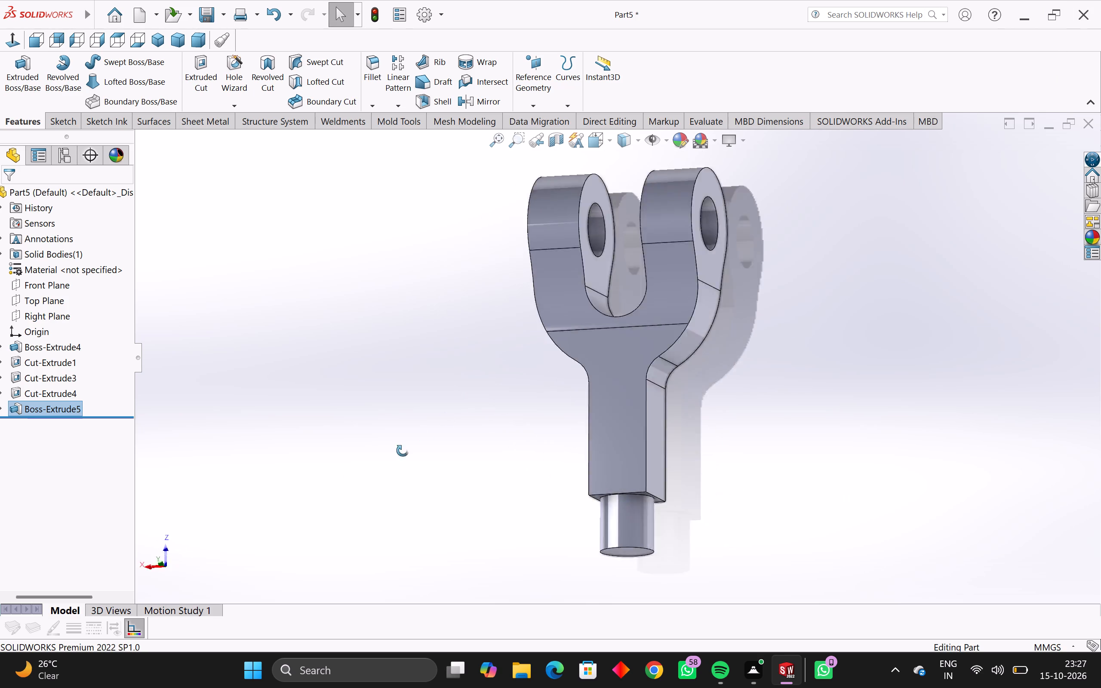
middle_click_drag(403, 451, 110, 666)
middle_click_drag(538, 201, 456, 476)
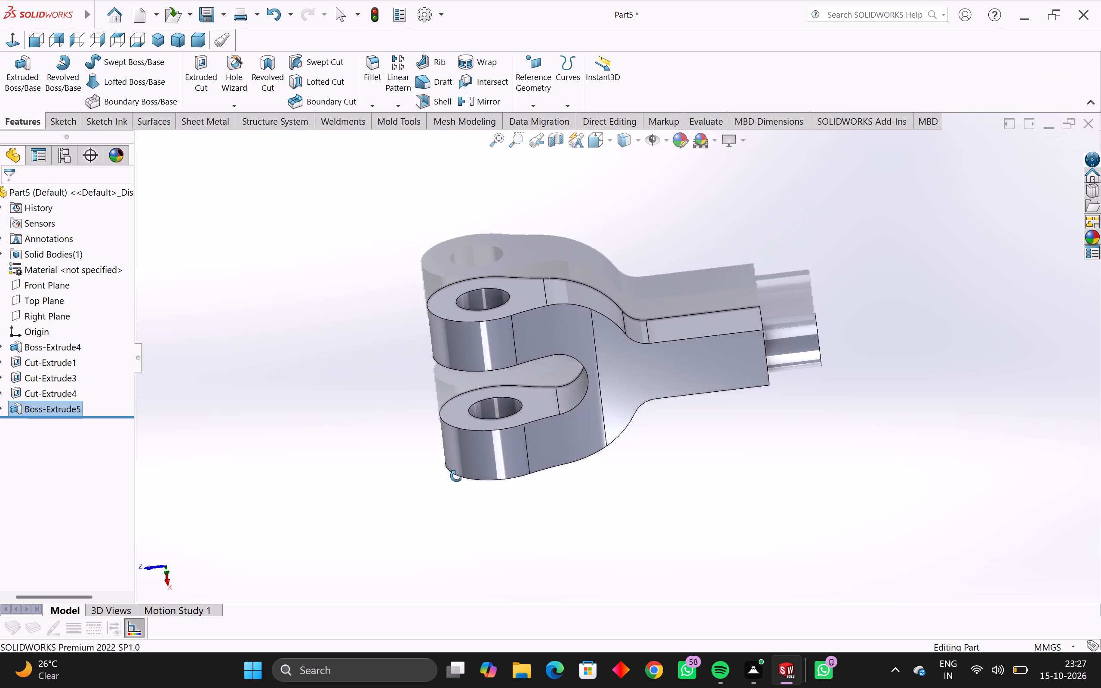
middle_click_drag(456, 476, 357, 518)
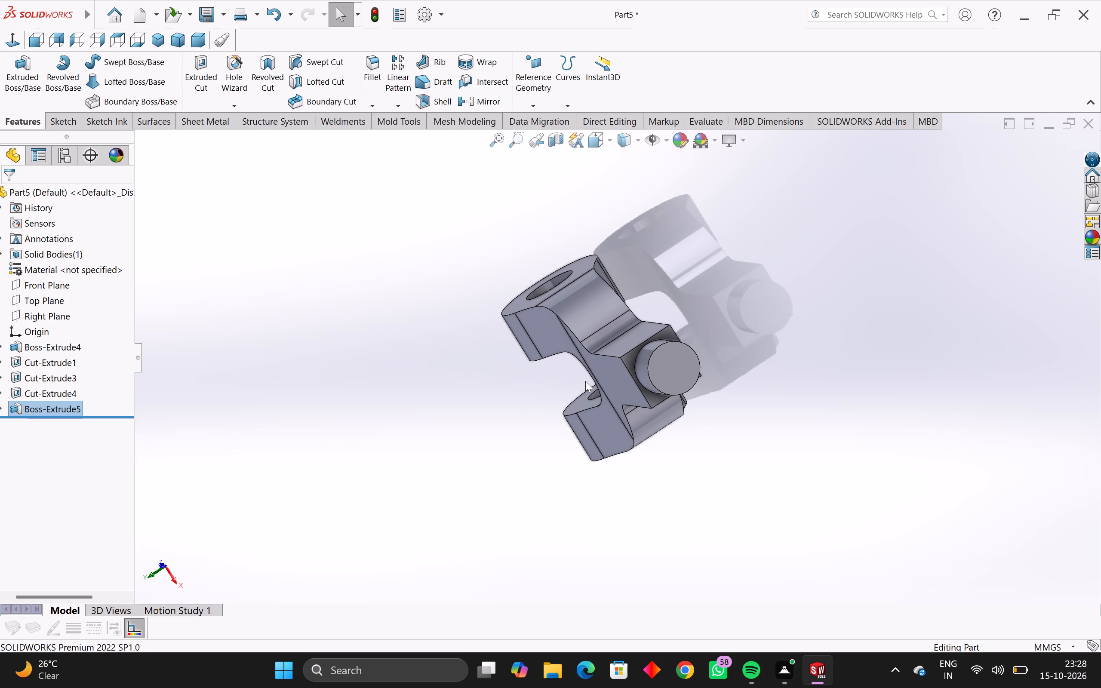
Start a sketch on the shank's square end face and draw a 12 mm diameter circle centred on its upper-left corner.
middle_click_drag(600, 378, 580, 407)
scroll(603, 376, "up", 4)
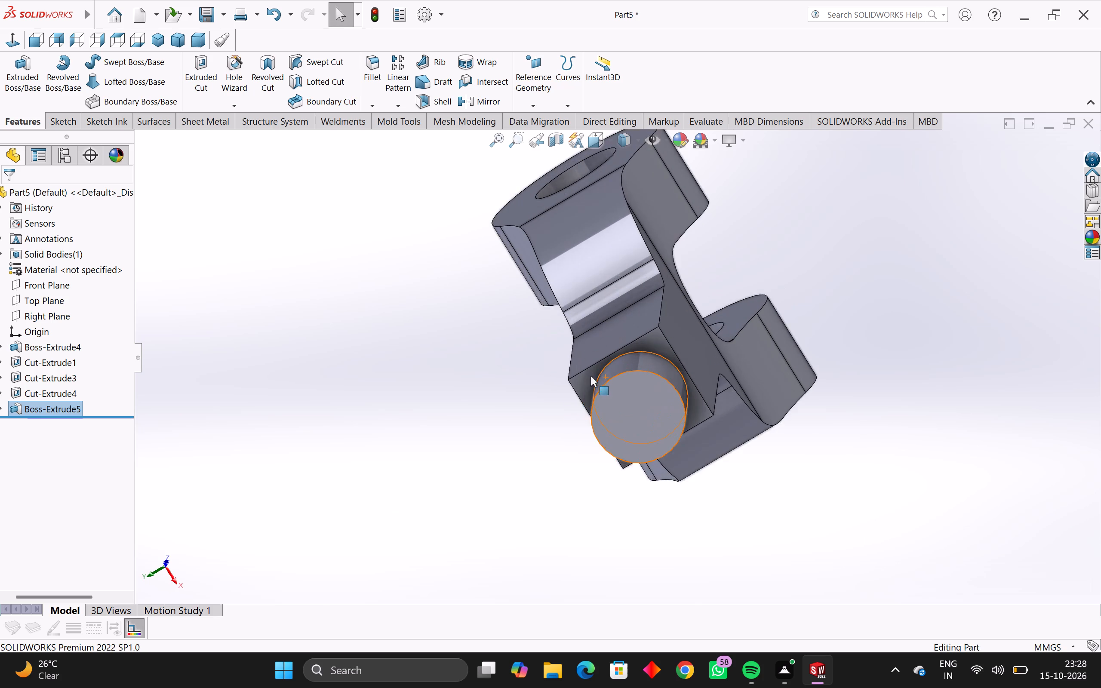
scroll(584, 376, "up", 4)
middle_click_drag(581, 378, 587, 347)
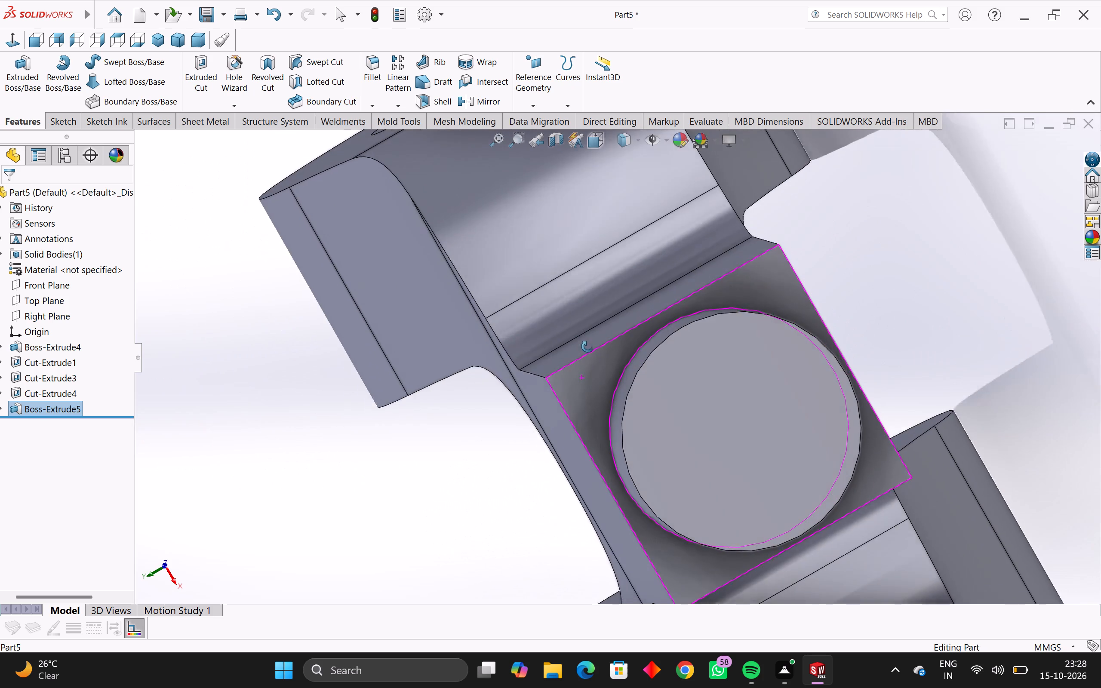
middle_click_drag(587, 347, 585, 350)
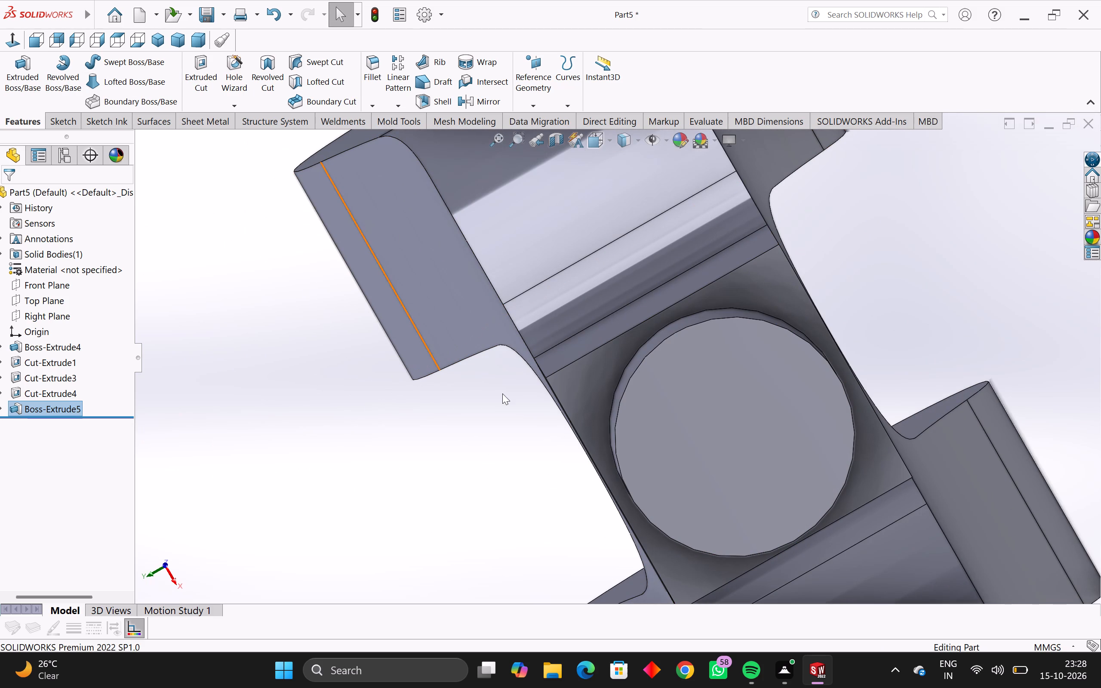
left_click_drag(585, 383, 581, 385)
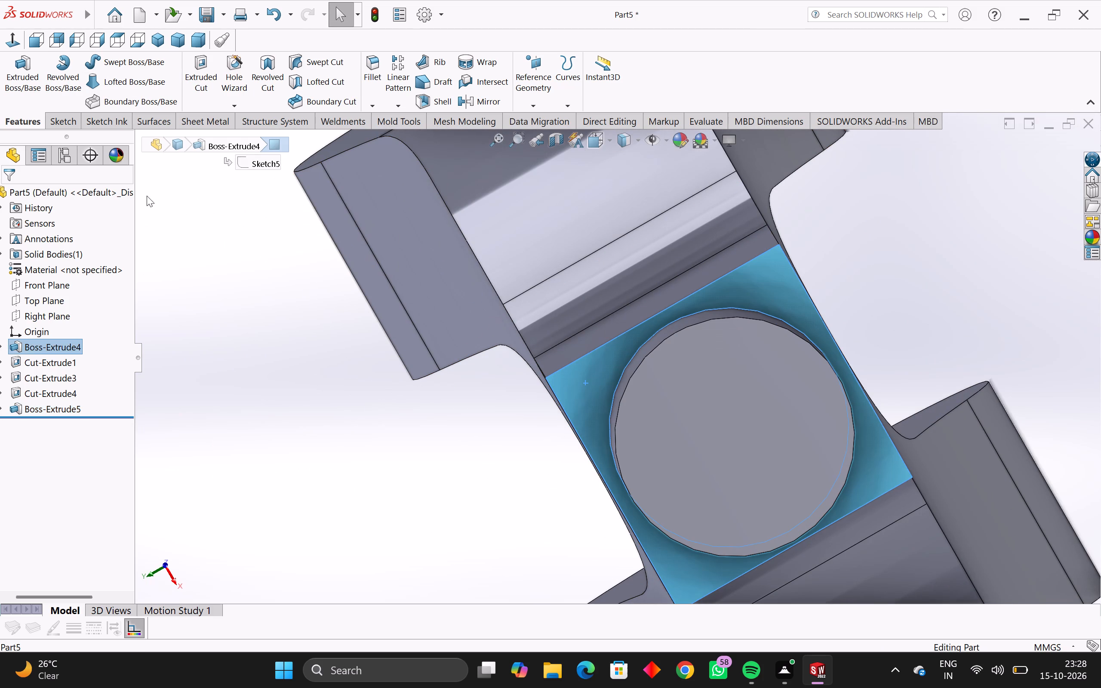
left_click(57, 126)
left_click(10, 68)
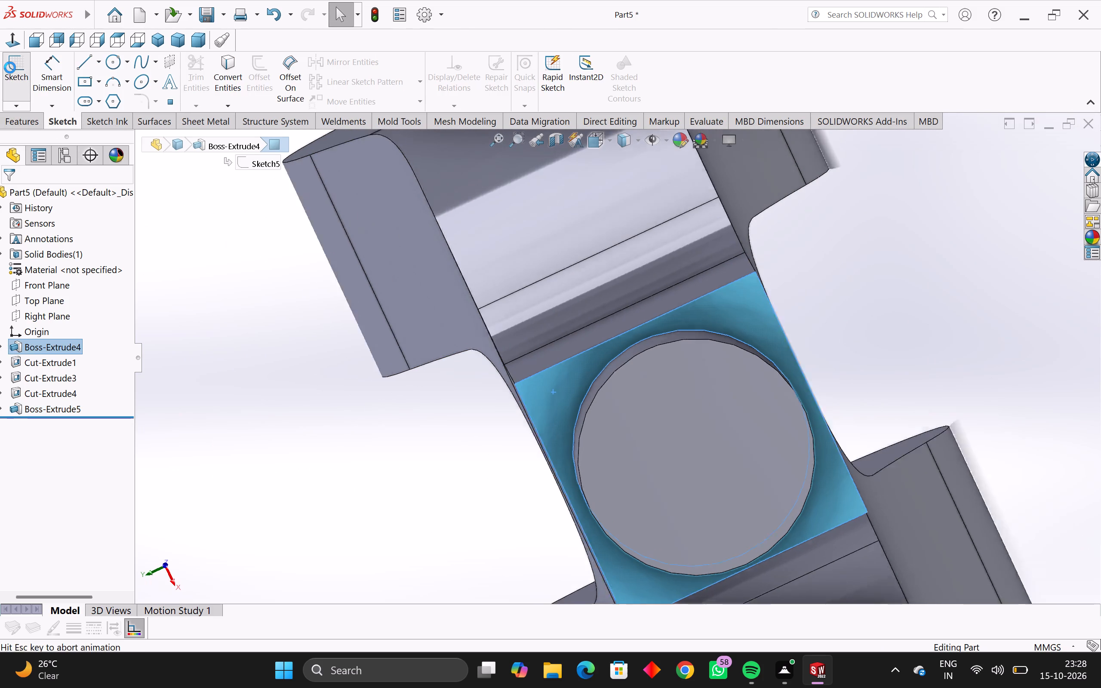
left_click(115, 65)
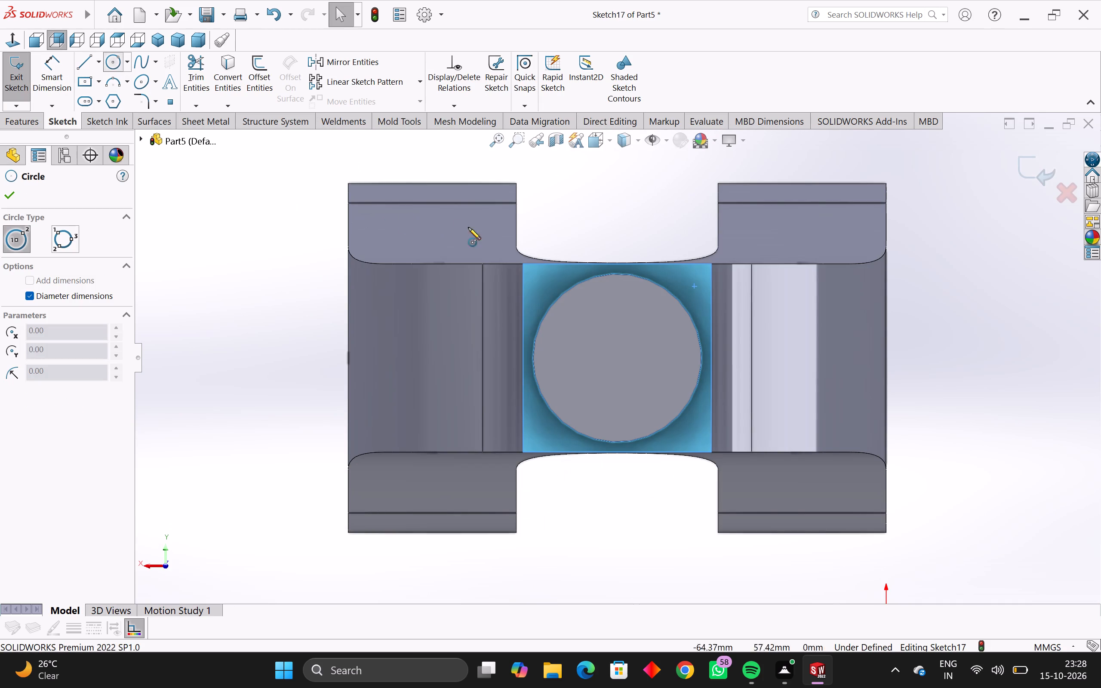
scroll(523, 280, "up", 3)
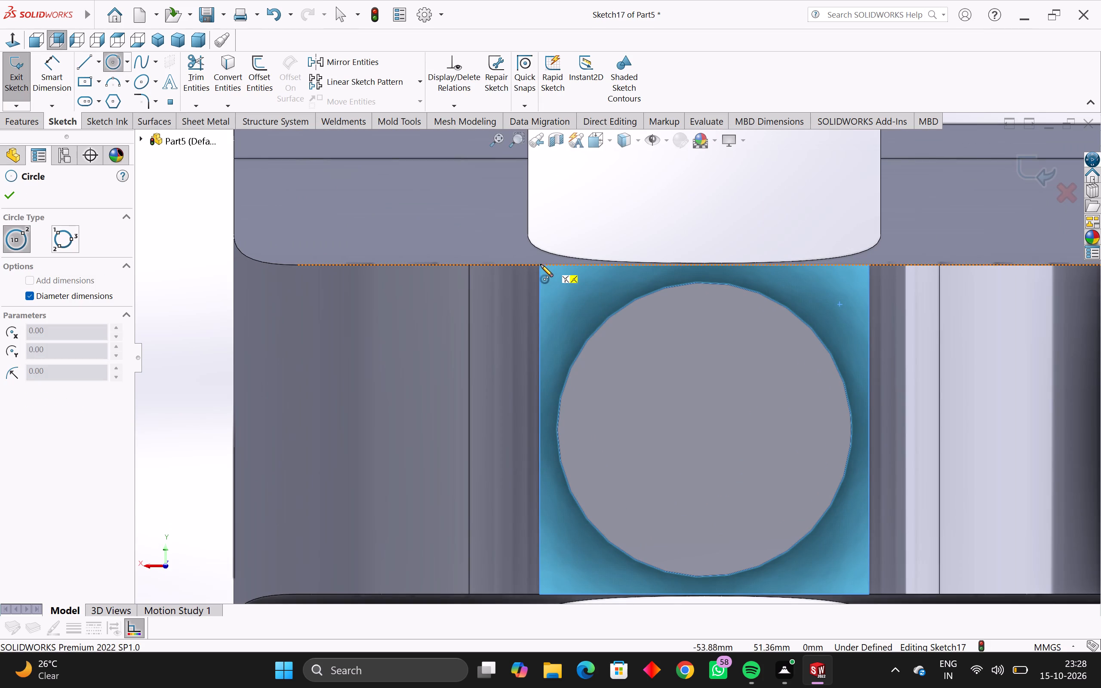
scroll(538, 265, "up", 3)
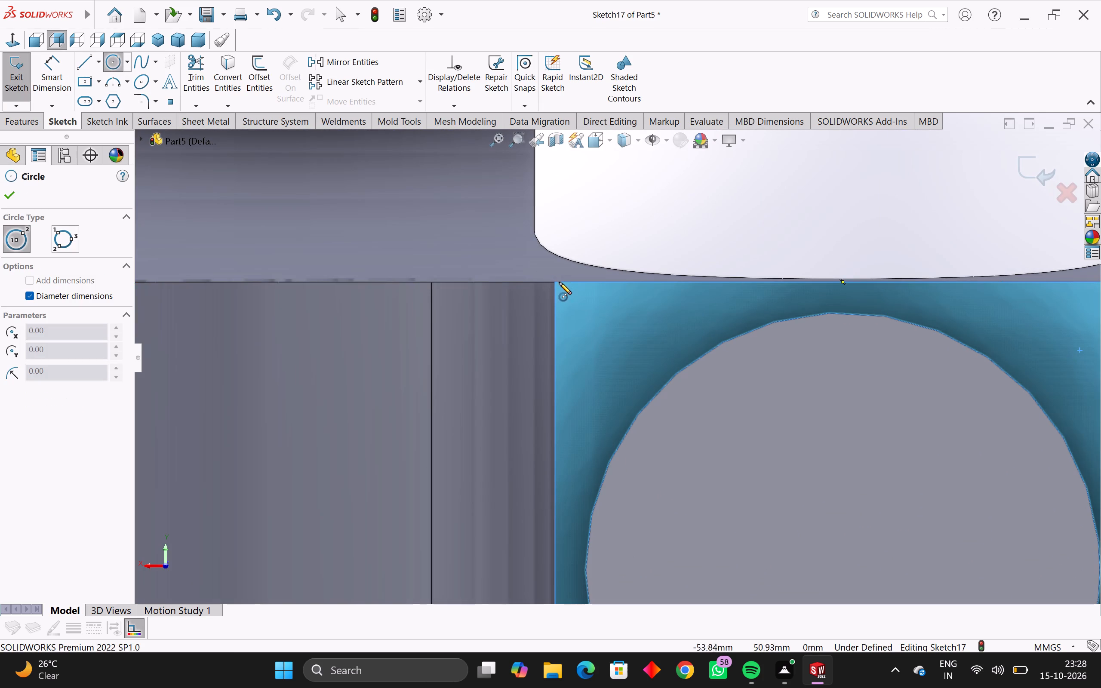
left_click(555, 282)
type("12")
key("Return")
Draw a second 12 mm diameter circle centred on the upper-right corner of the shank's square end face.
scroll(683, 386, "down", 2)
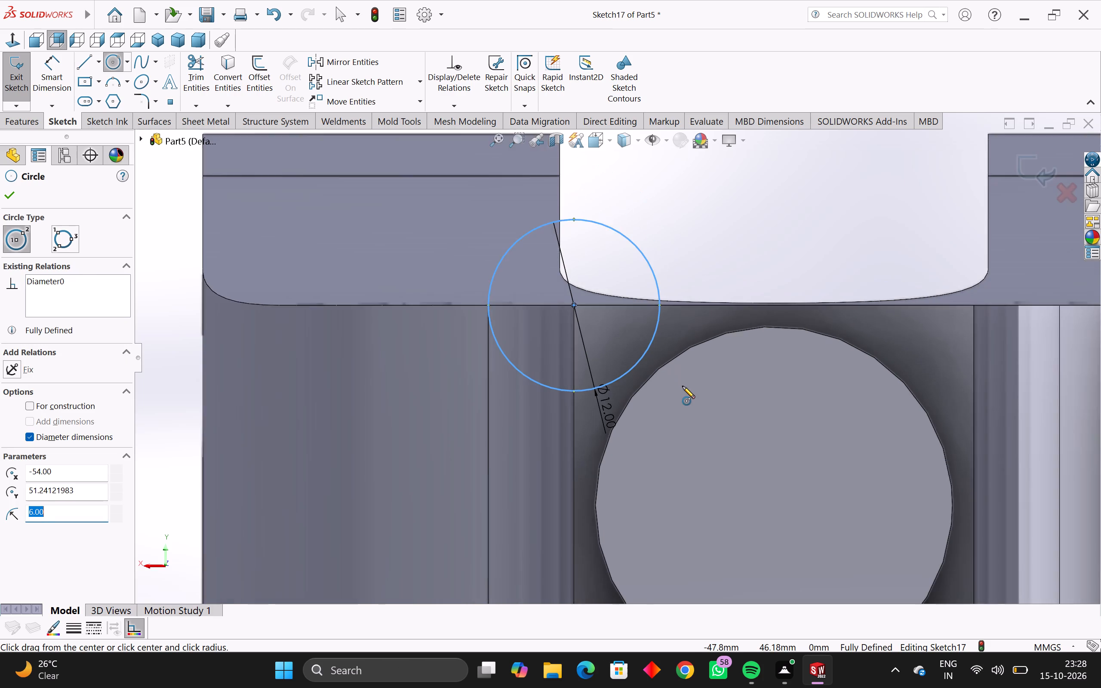
scroll(685, 385, "down", 2)
scroll(861, 363, "up", 4)
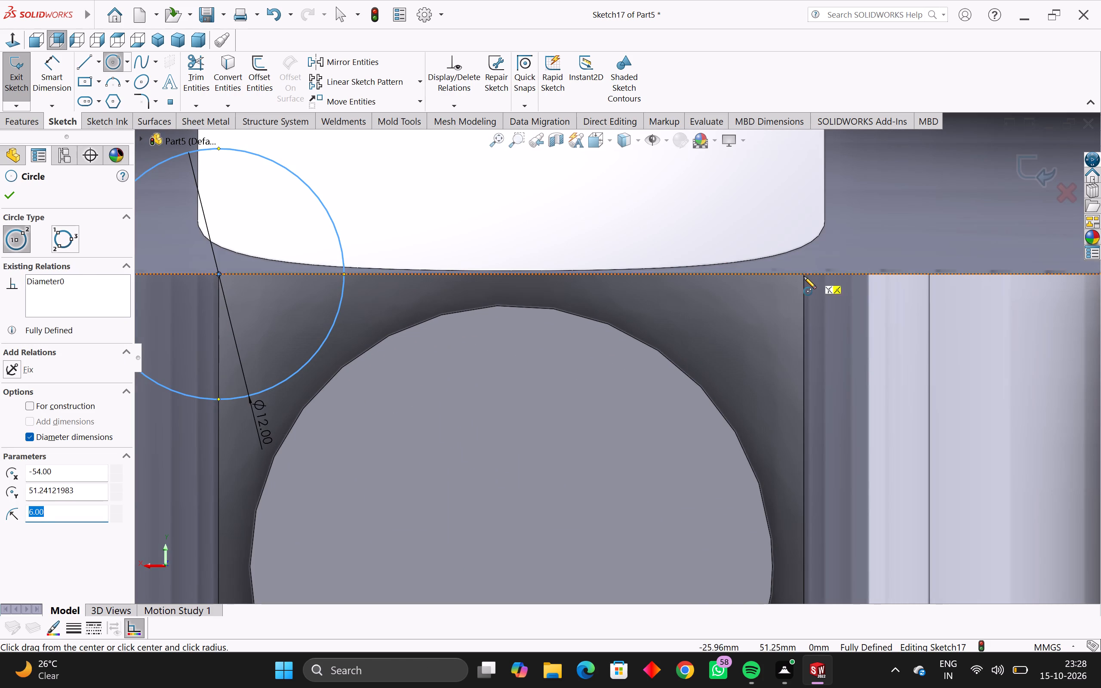
left_click(804, 273)
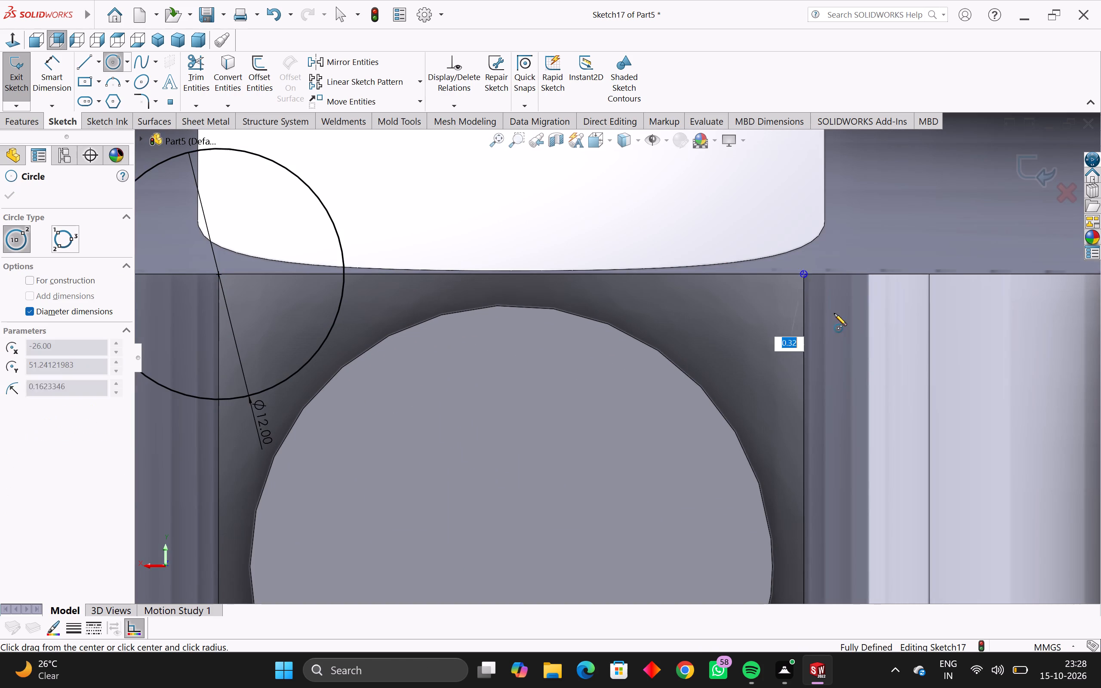
scroll(840, 322, "up", 3)
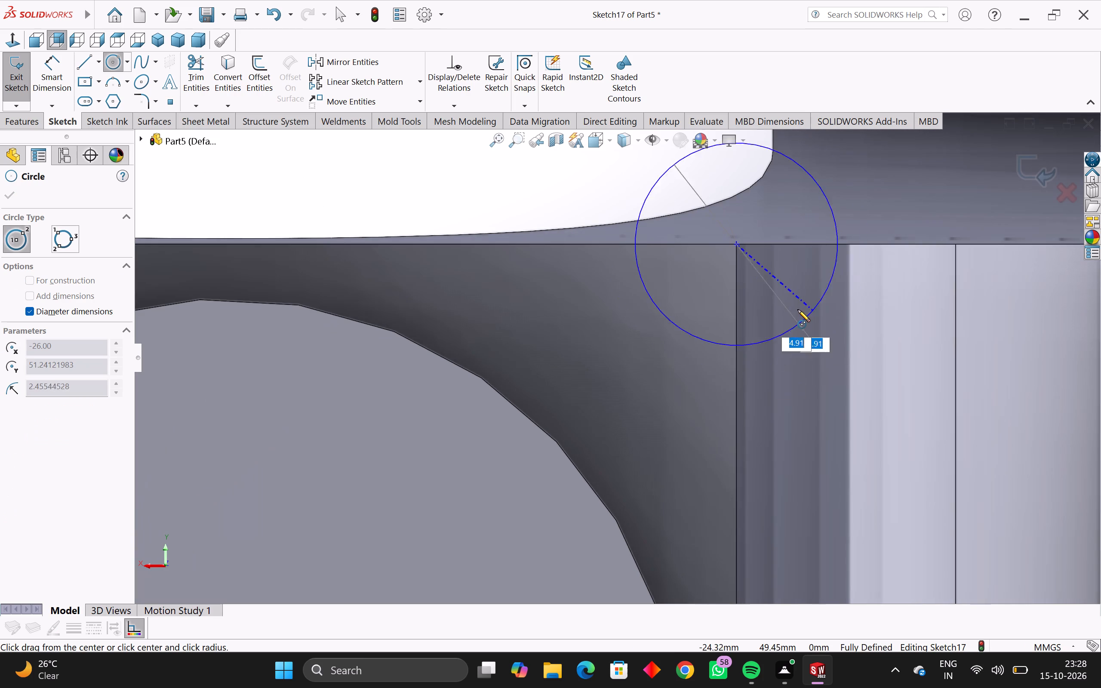
middle_click_drag(797, 309, 784, 326)
scroll(790, 332, "down", 3)
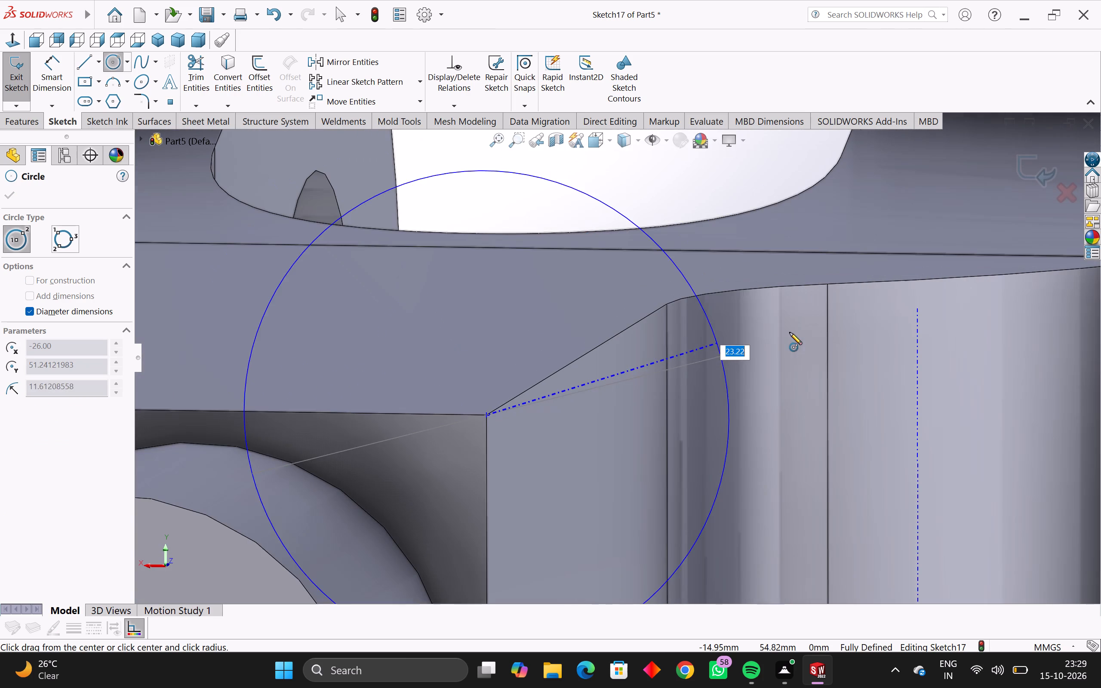
type("12")
key("Return")
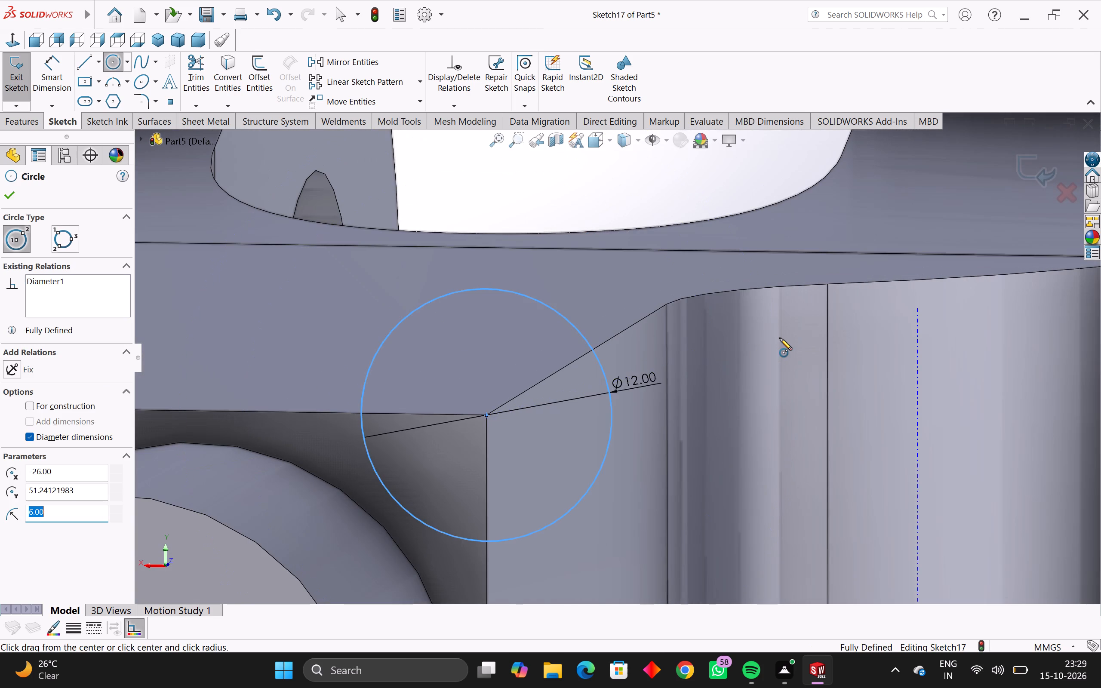
Draw a third 12 mm diameter circle centred on the lower-right corner of the shank's square end face.
scroll(780, 338, "down", 4)
scroll(616, 545, "down", 3)
scroll(590, 538, "up", 4)
scroll(575, 504, "up", 2)
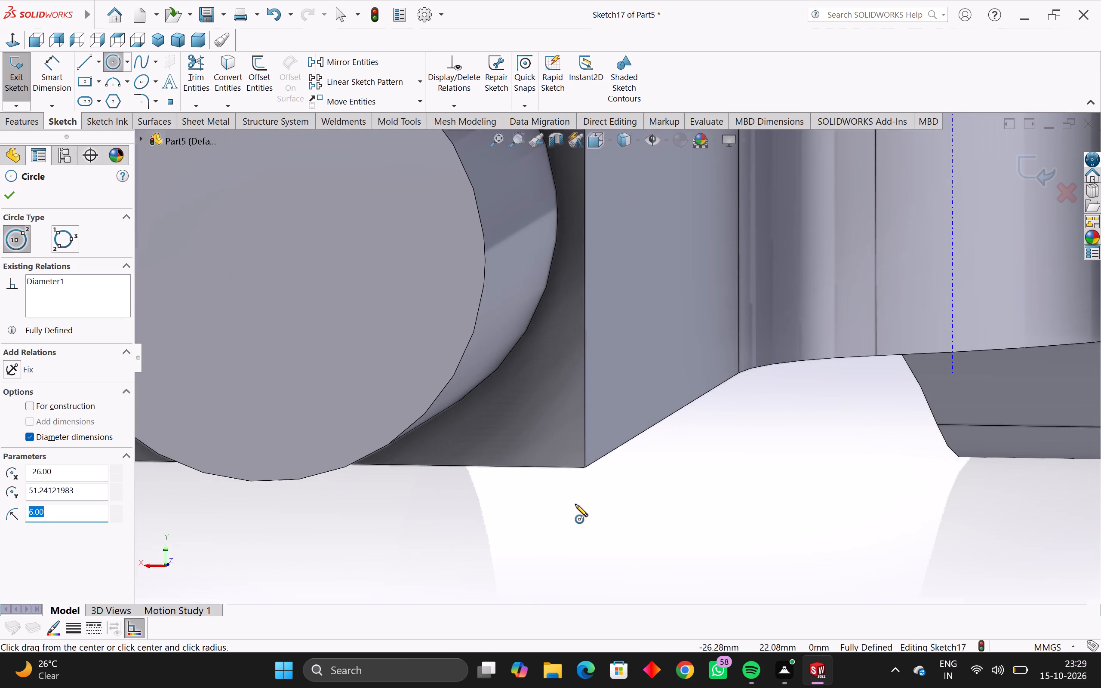
left_click(587, 467)
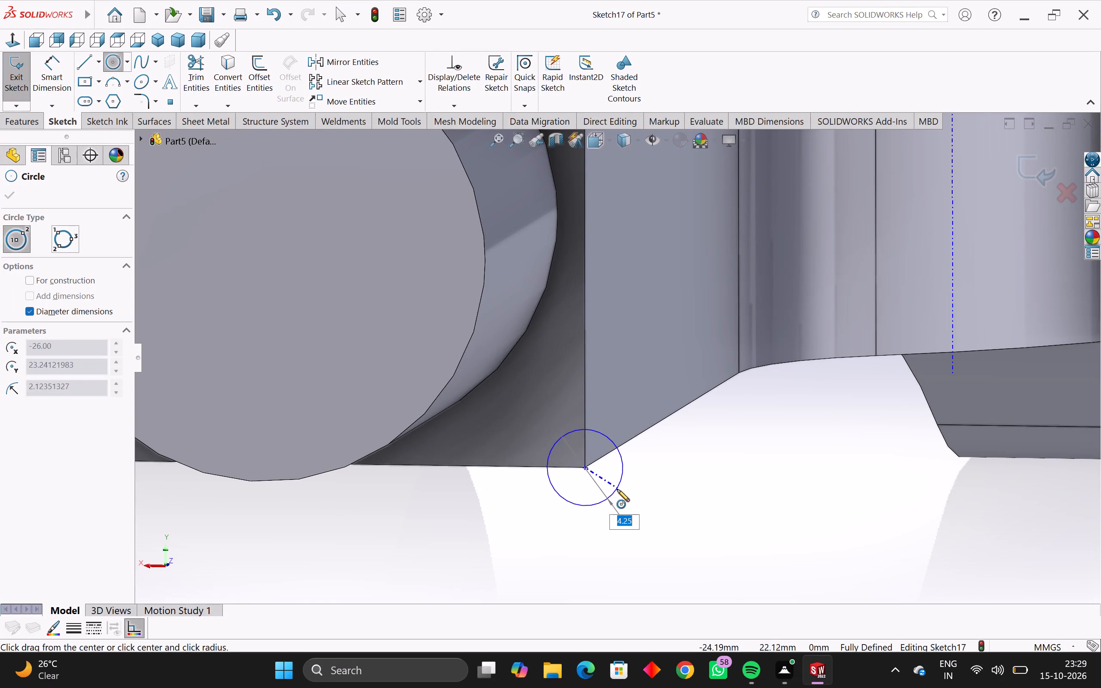
scroll(617, 489, "up", 7)
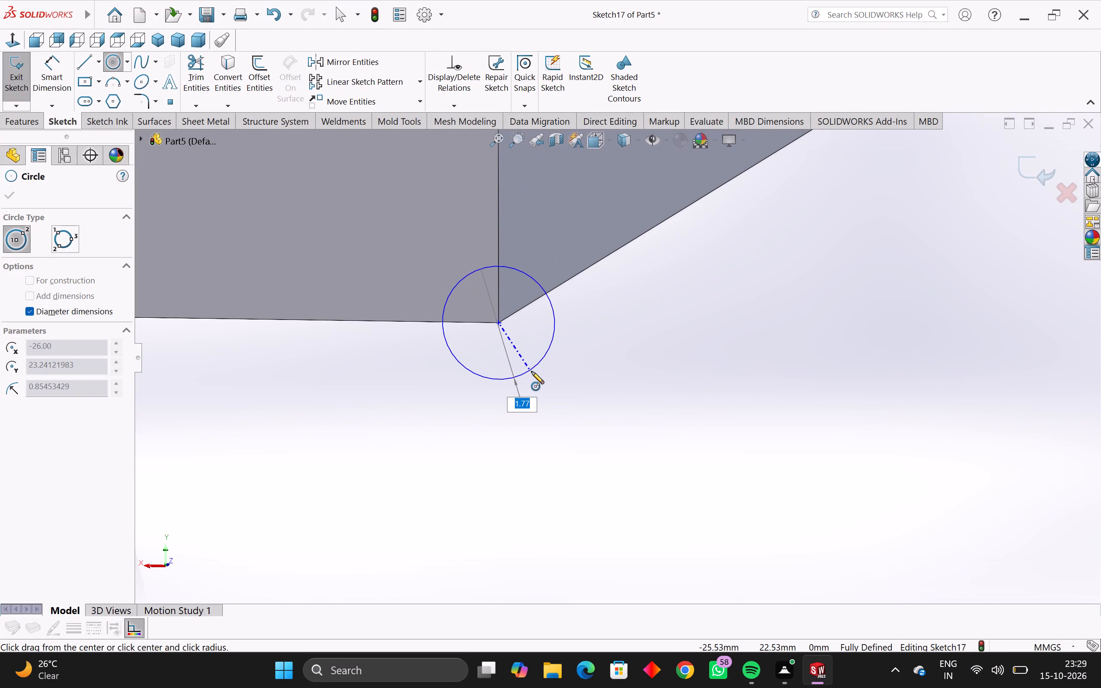
type("12")
key("Return")
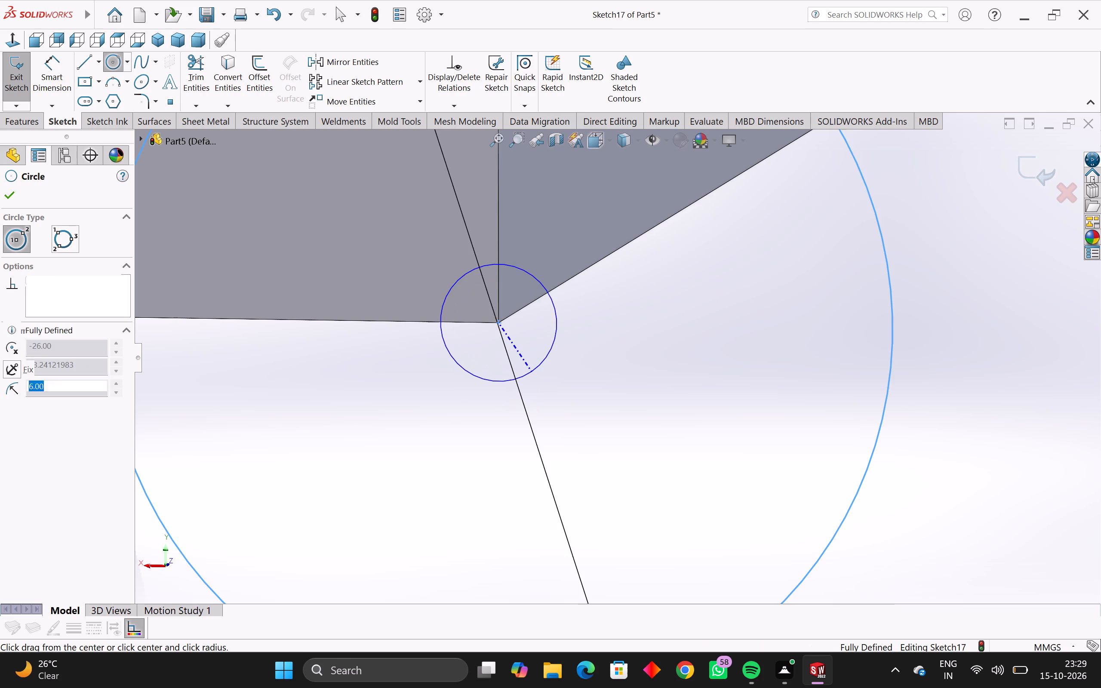
Draw a fourth 12 mm diameter circle centred on the lower-left corner of the shank's square end face, and leave the Circle tool.
scroll(532, 372, "down", 8)
scroll(374, 409, "down", 1)
middle_click_drag(374, 409, 396, 413)
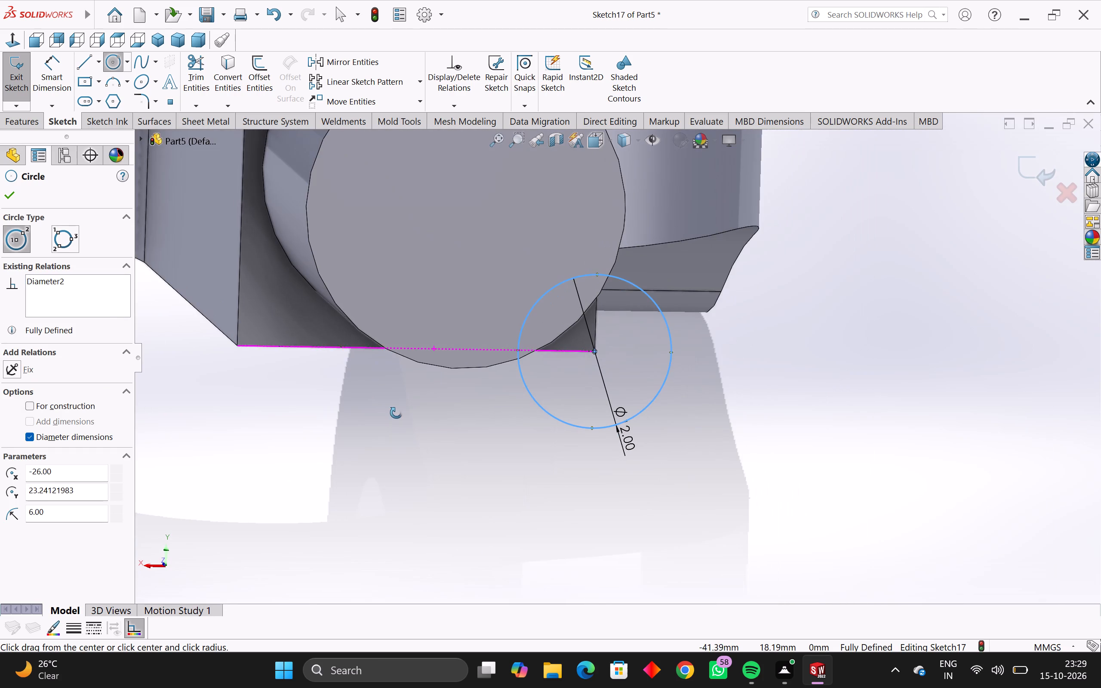
middle_click_drag(396, 413, 395, 411)
scroll(289, 371, "up", 2)
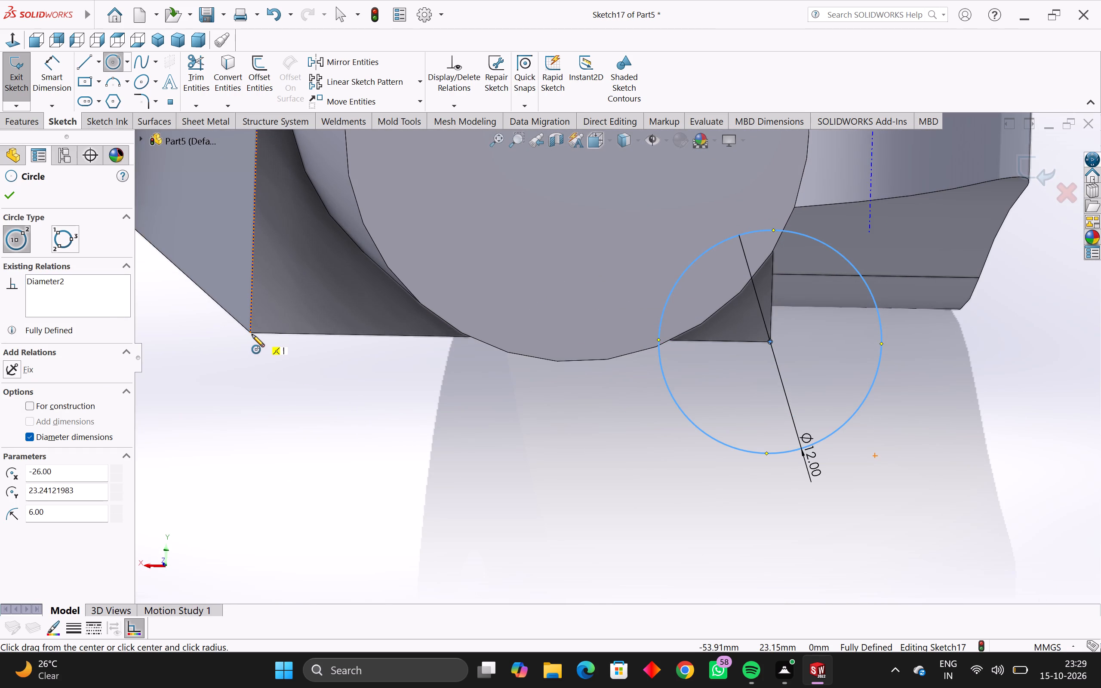
scroll(252, 335, "up", 3)
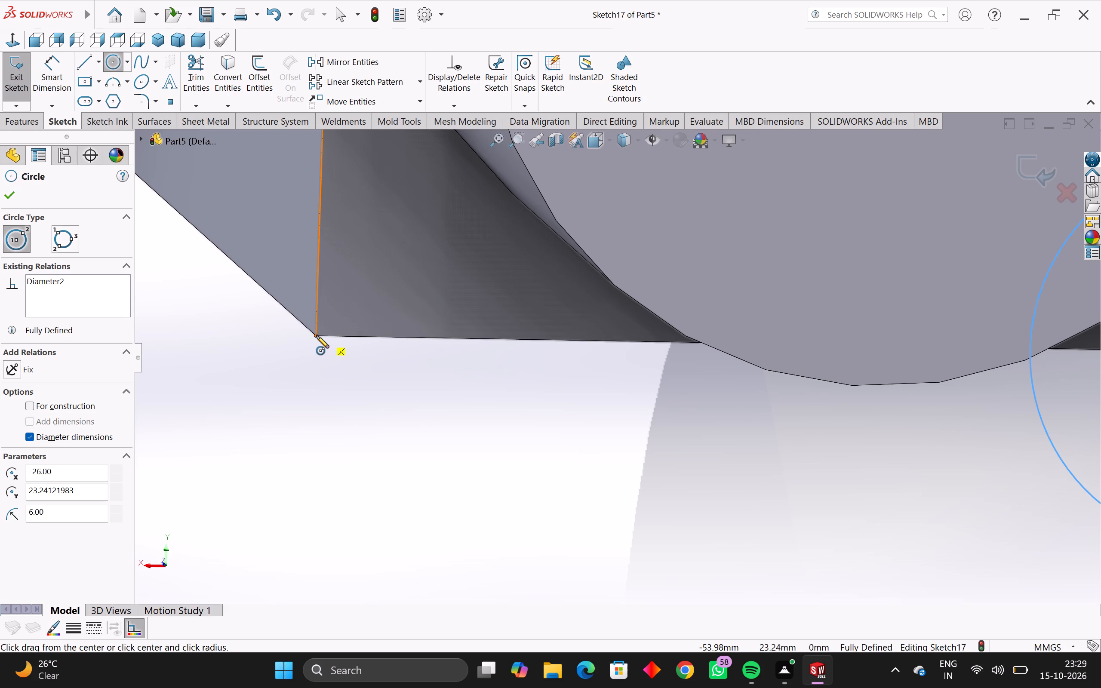
left_click(317, 336)
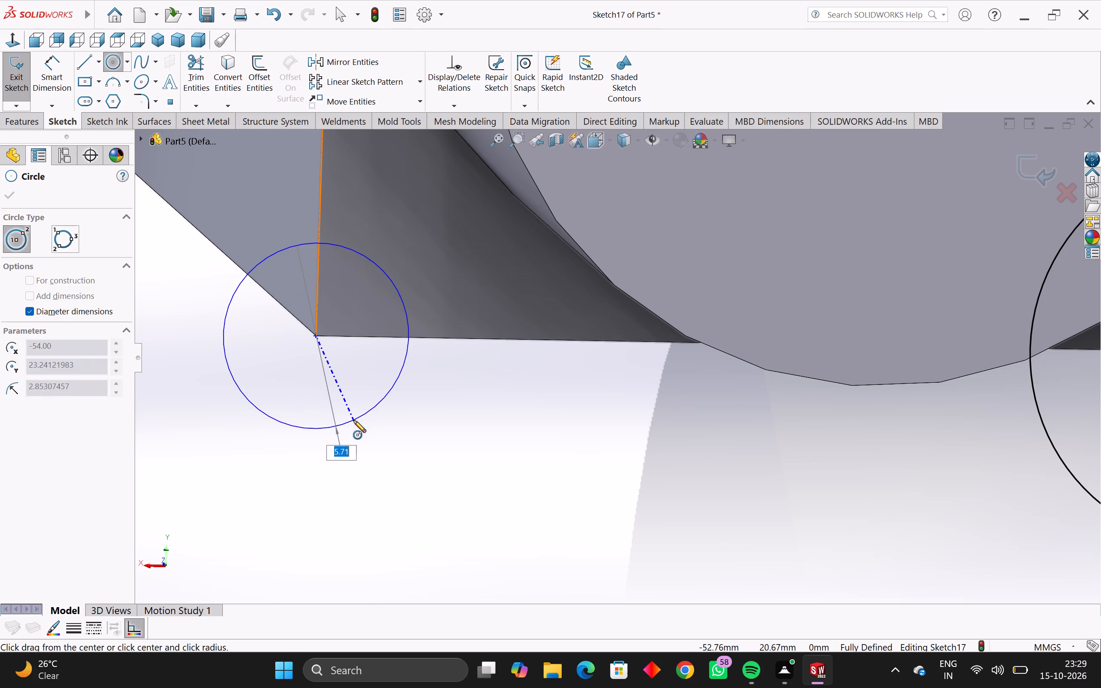
type("12")
key("Return")
scroll(359, 424, "down", 4)
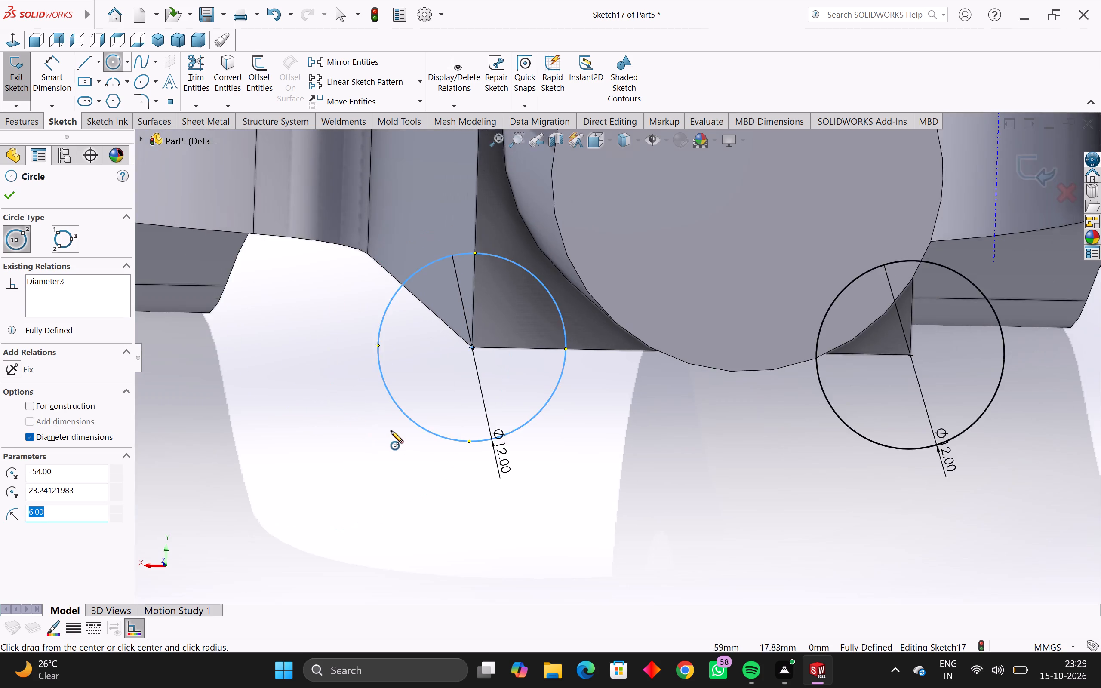
scroll(391, 431, "down", 8)
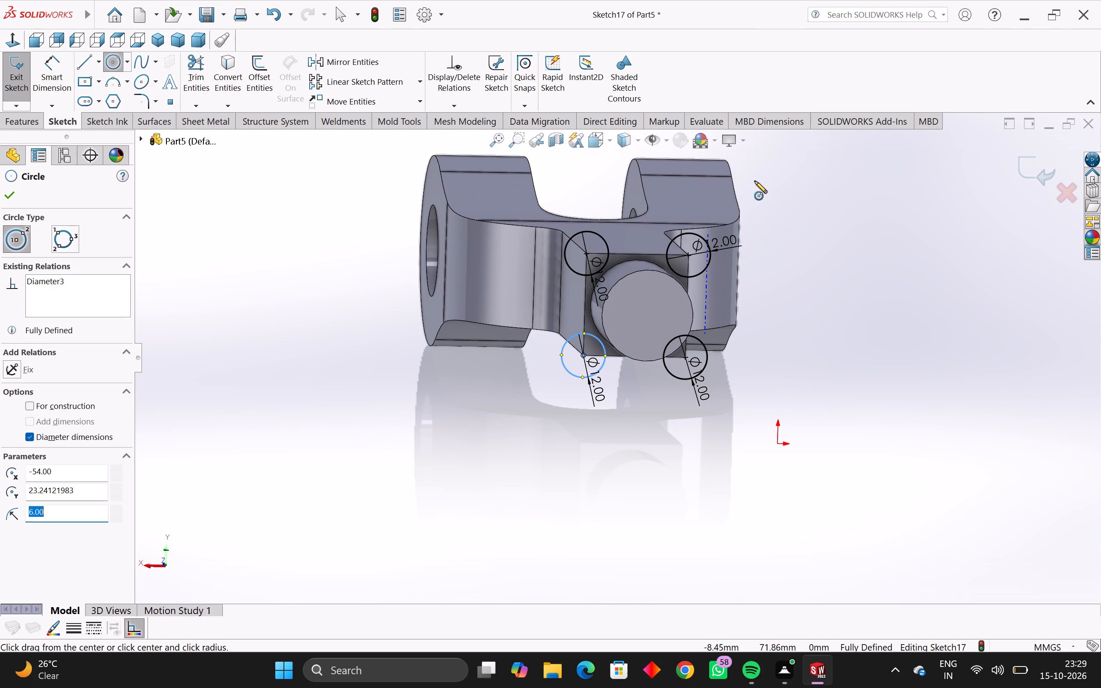
key("Escape")
key("Escape")
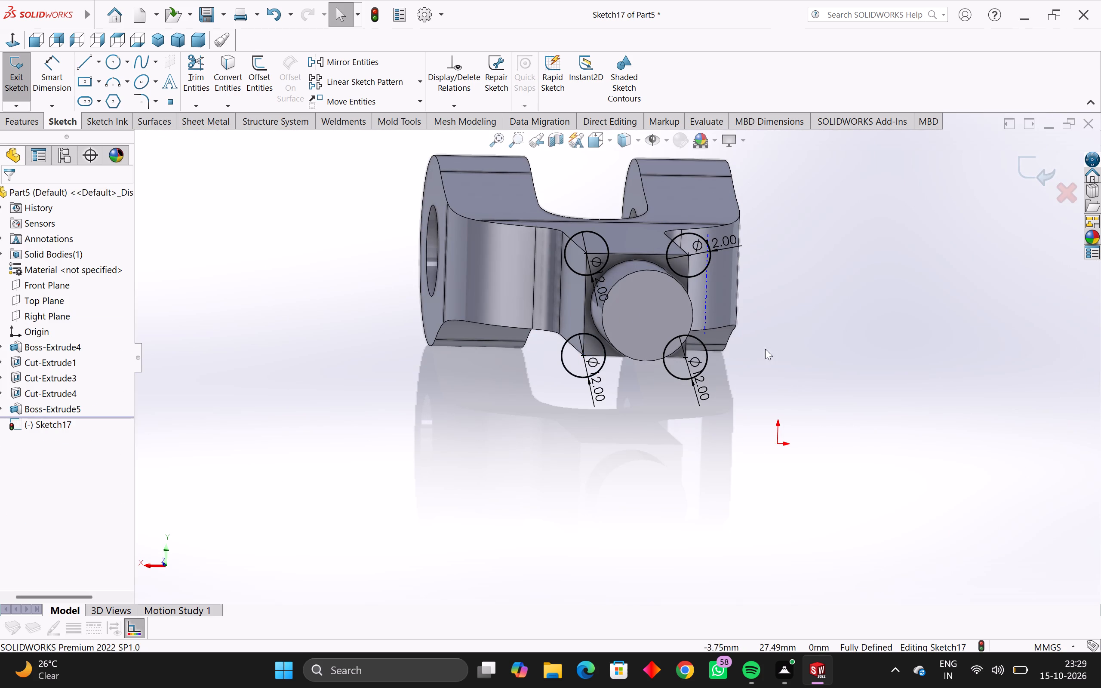
Cut-extrude the four corner circles 40 mm blind along the shank from its square end face.
middle_click_drag(763, 363, 781, 381)
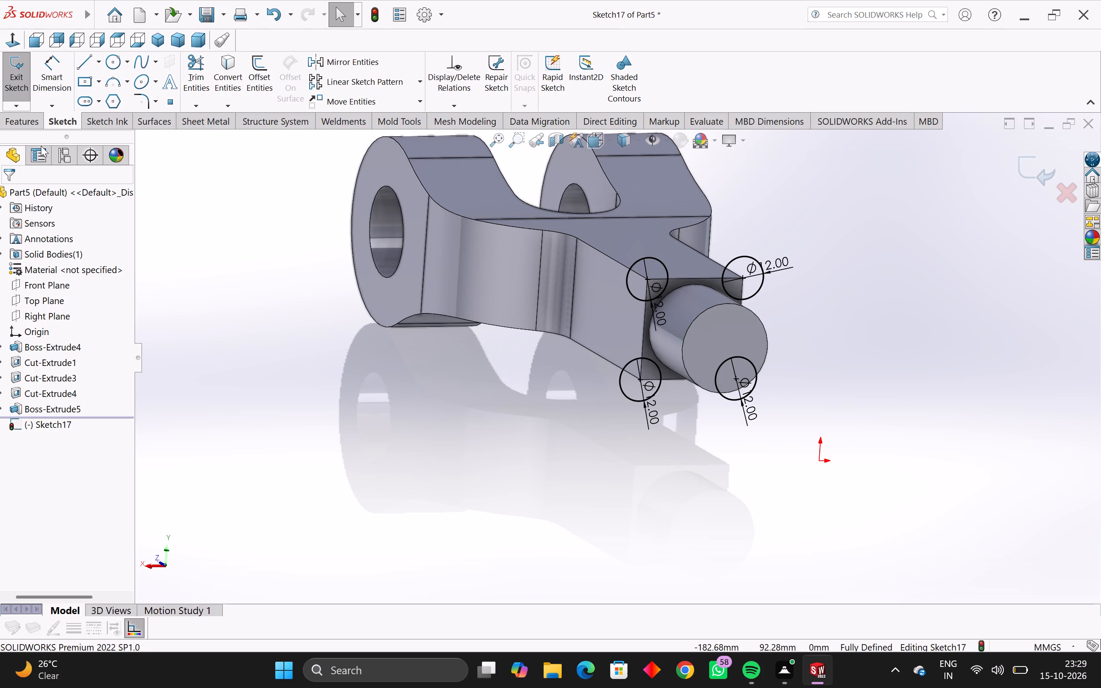
left_click(26, 126)
left_click(206, 63)
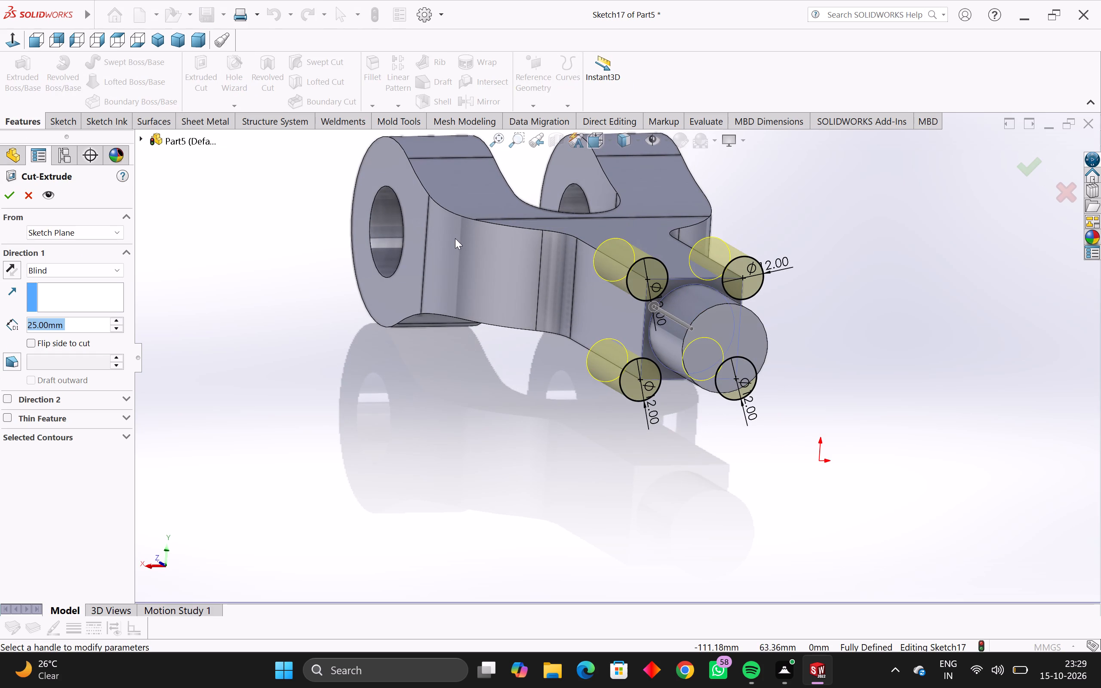
middle_click_drag(348, 411, 381, 449)
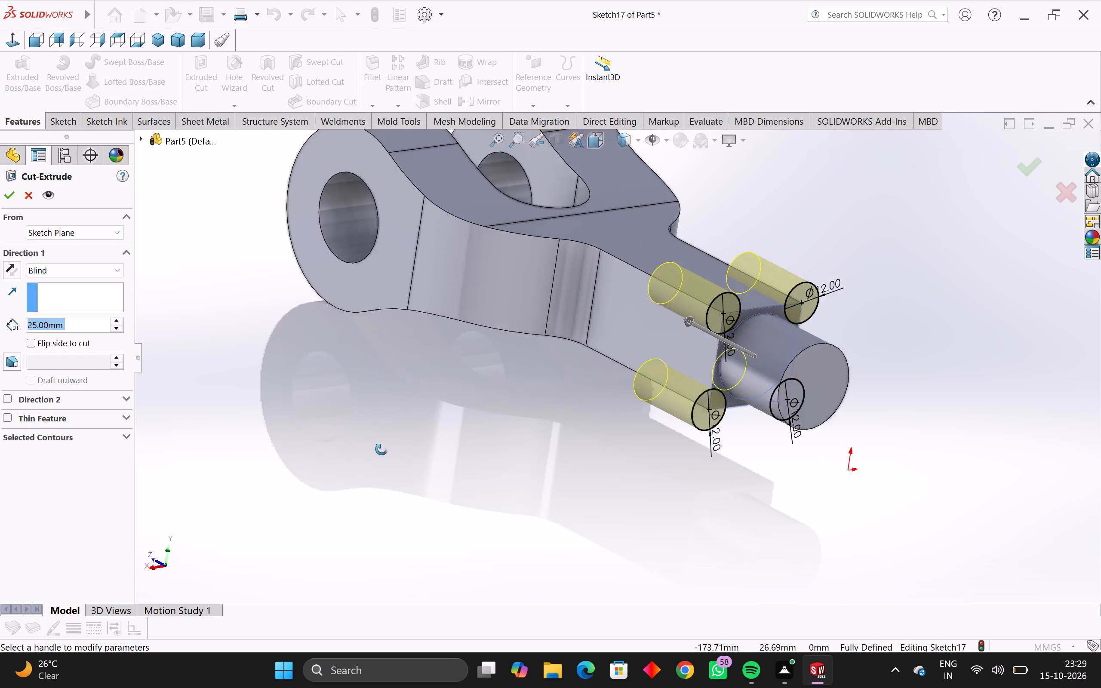
middle_click_drag(381, 449, 408, 474)
left_click_drag(77, 326, 0, 345)
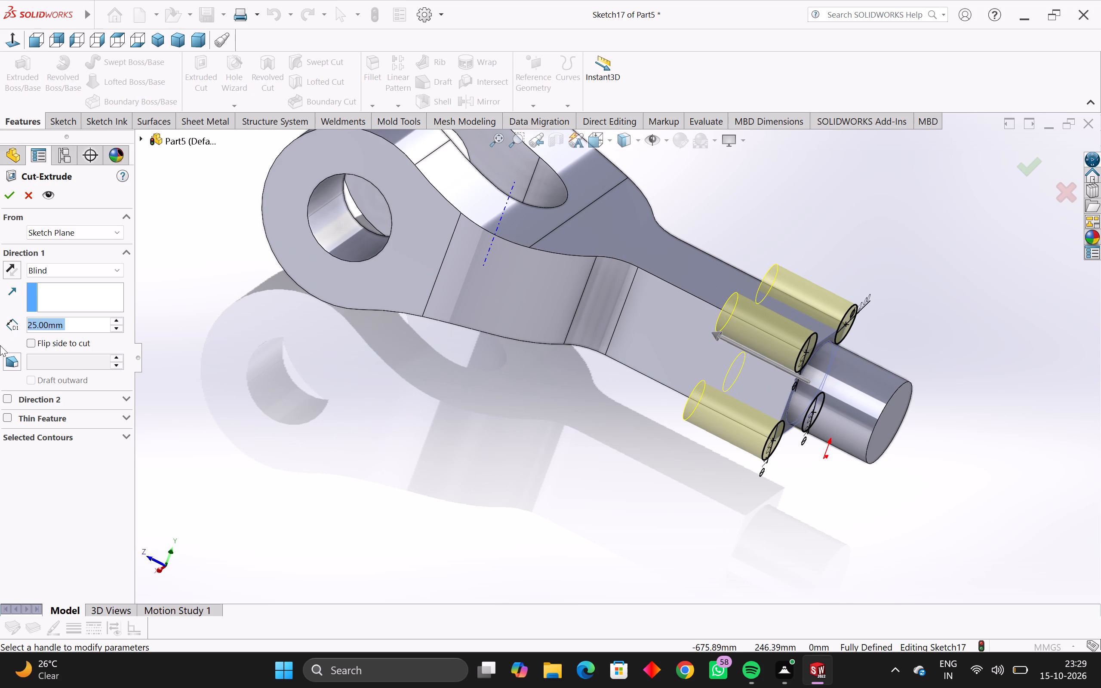
type("40")
key("Return")
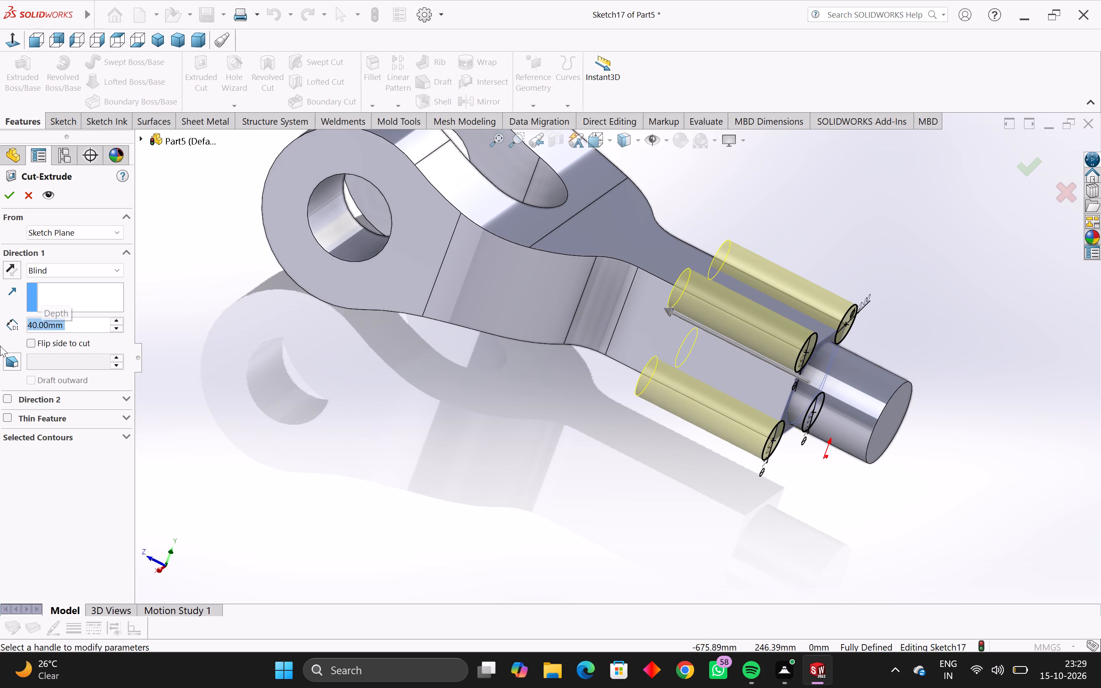
left_click(7, 195)
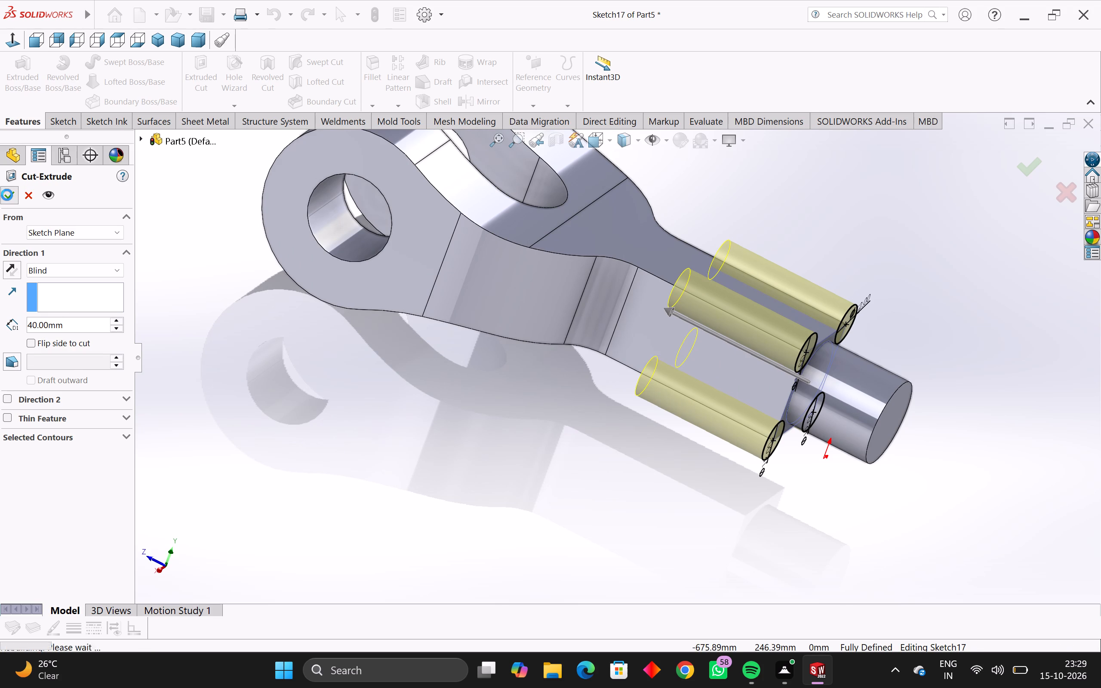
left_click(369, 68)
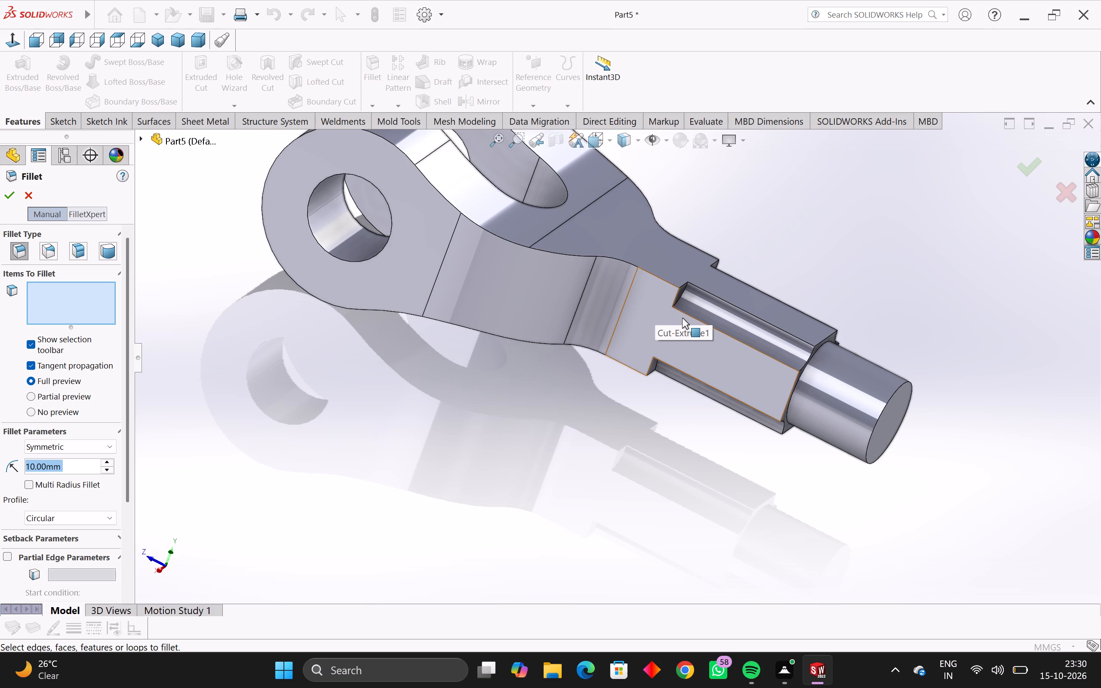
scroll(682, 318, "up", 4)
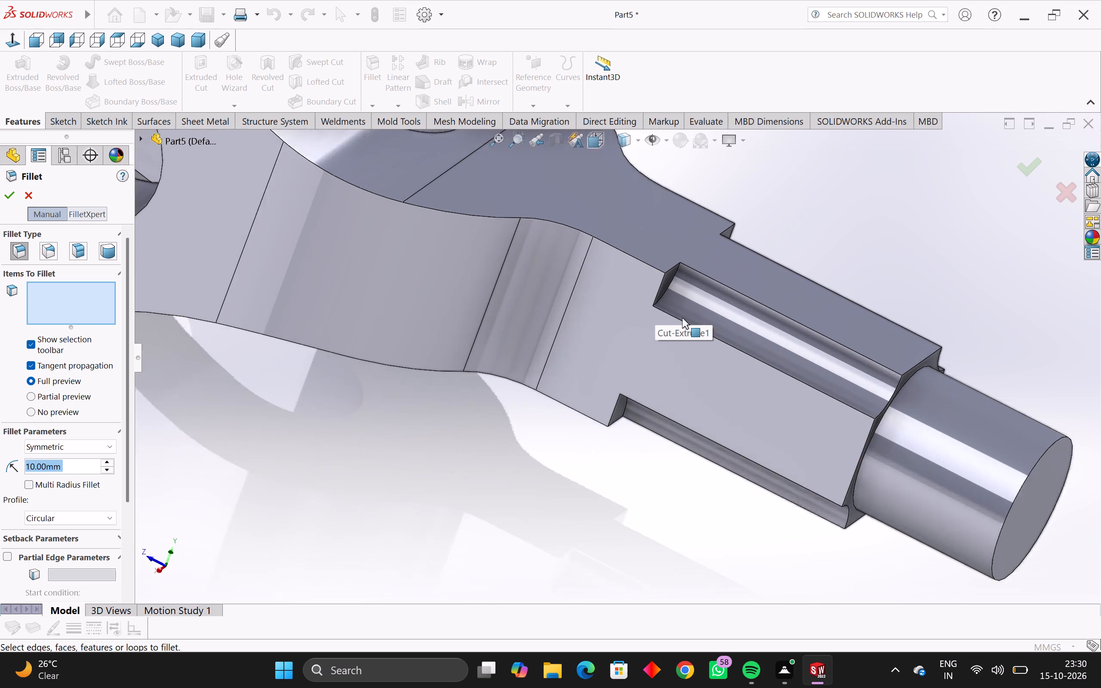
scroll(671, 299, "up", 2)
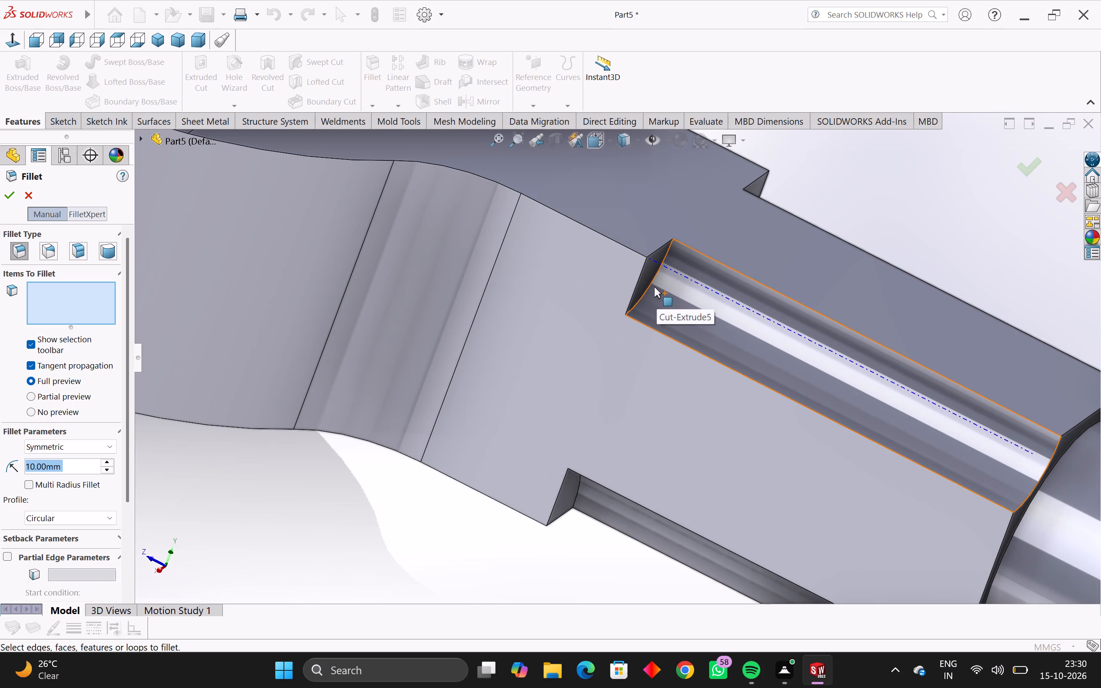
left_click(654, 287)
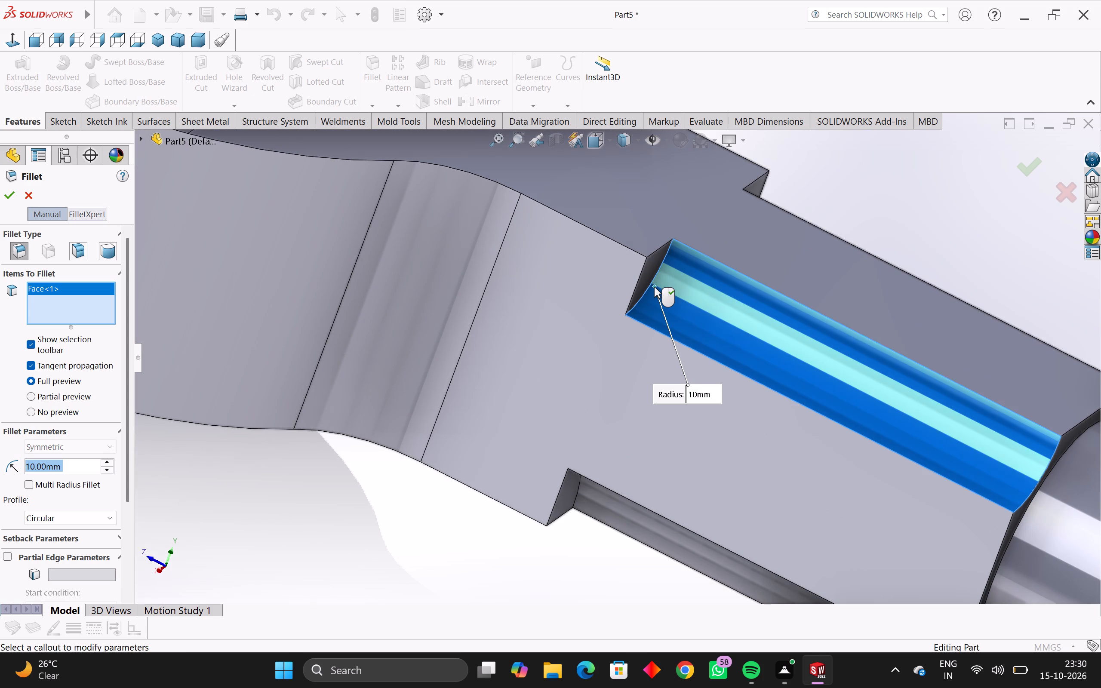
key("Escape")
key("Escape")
Fillet the curved edge at the inner end of the shank's upper-left corner cut with a 6 mm radius.
key("space")
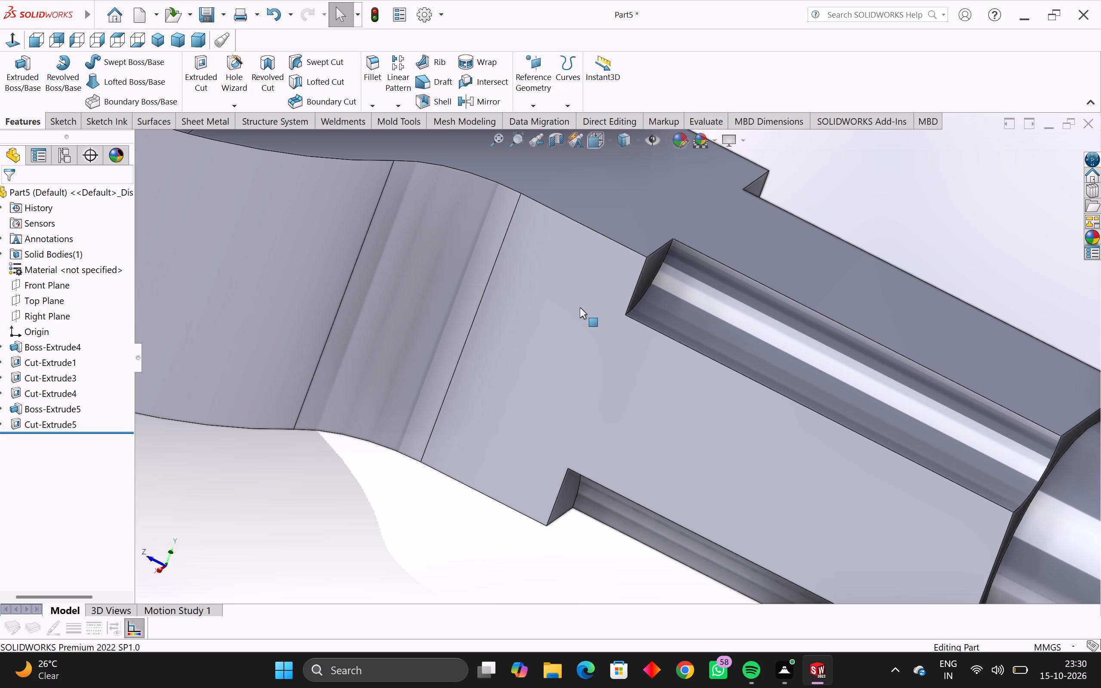
scroll(636, 287, "up", 3)
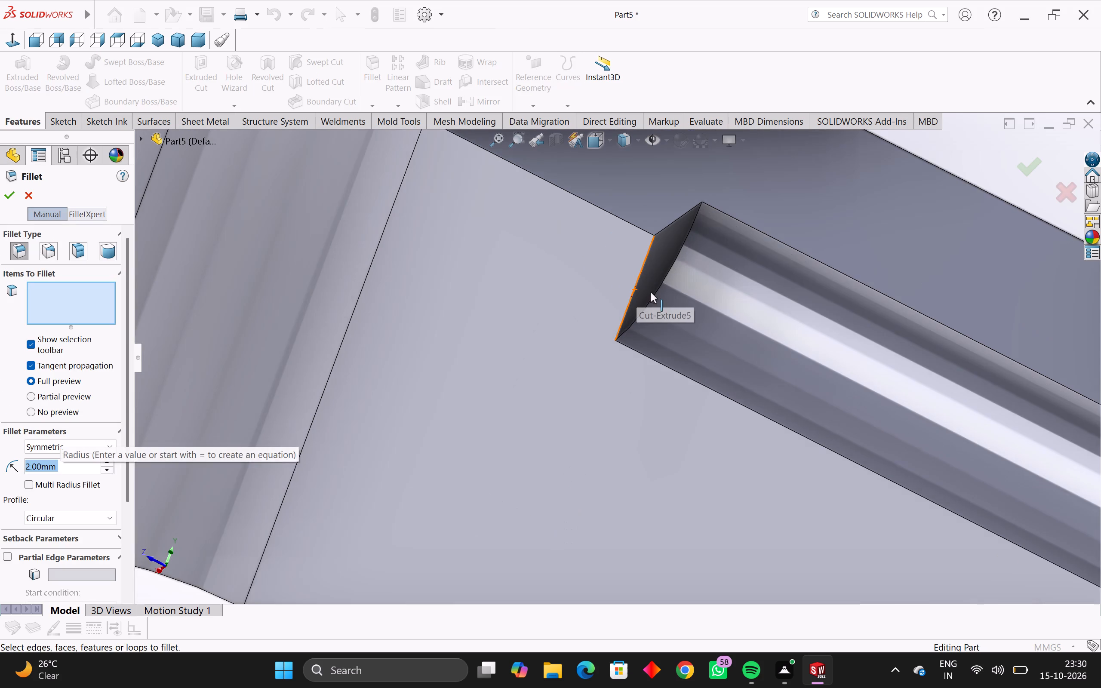
scroll(650, 292, "up", 3)
left_click(663, 292)
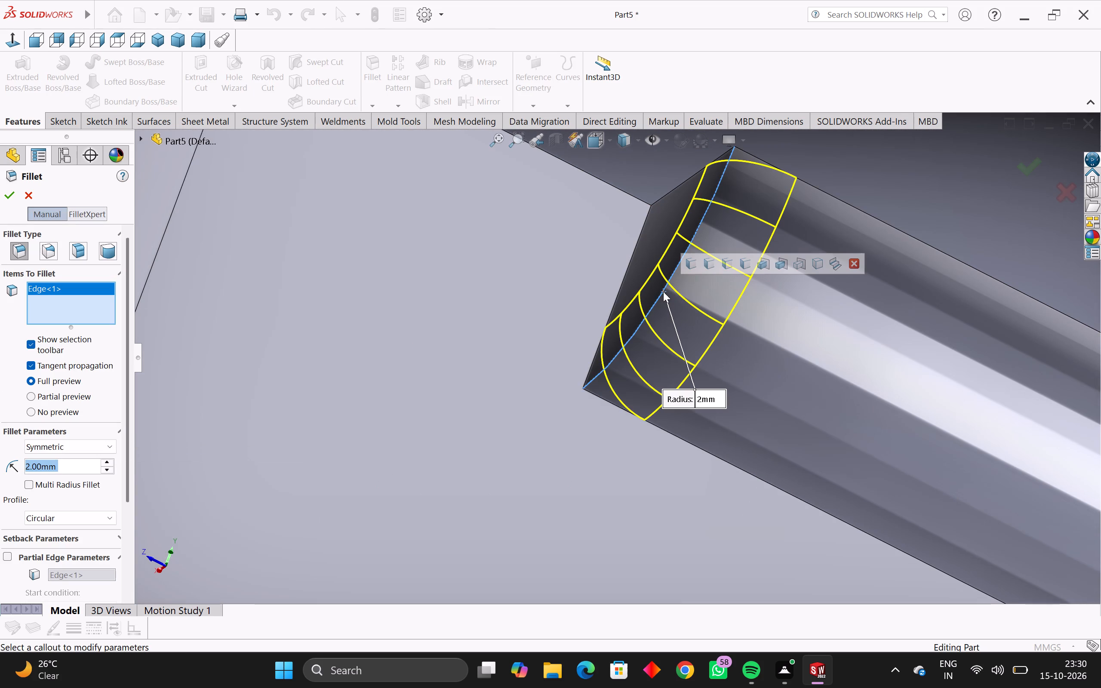
scroll(664, 292, "down", 3)
middle_click_drag(657, 293, 632, 291)
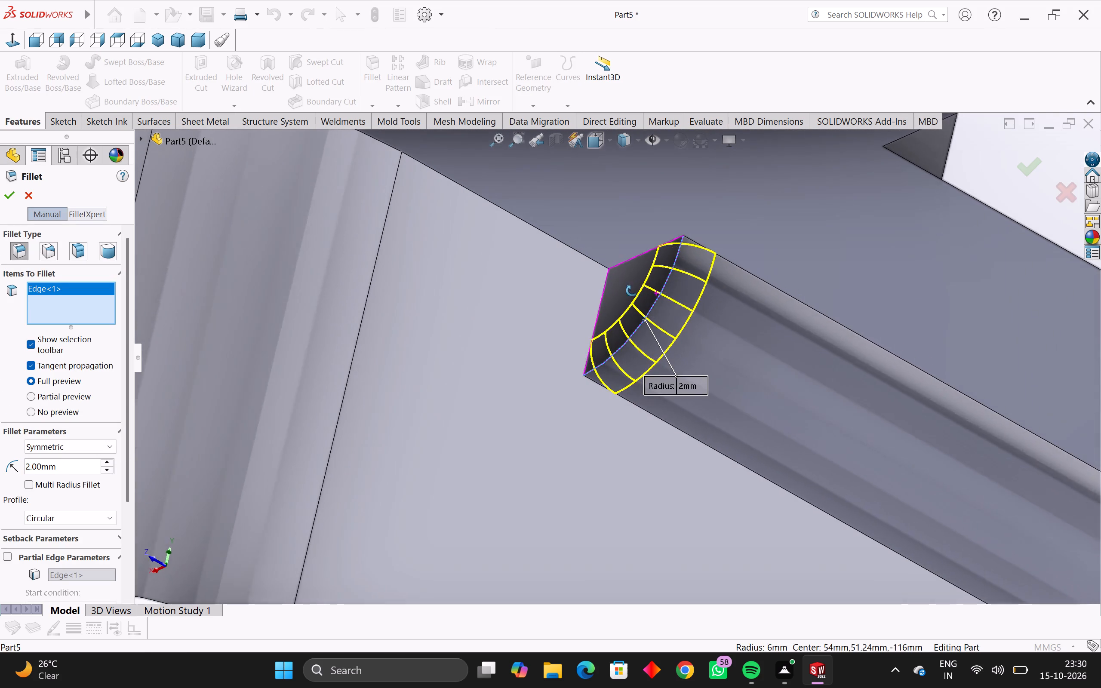
middle_click_drag(632, 291, 611, 279)
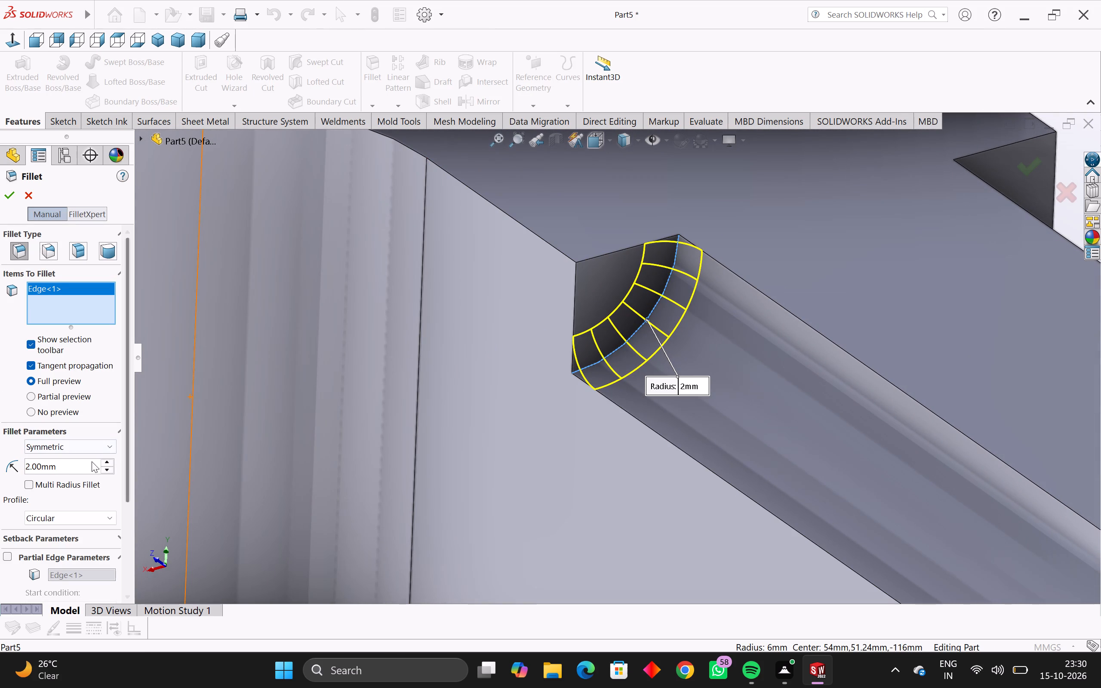
left_click_drag(74, 467, 0, 504)
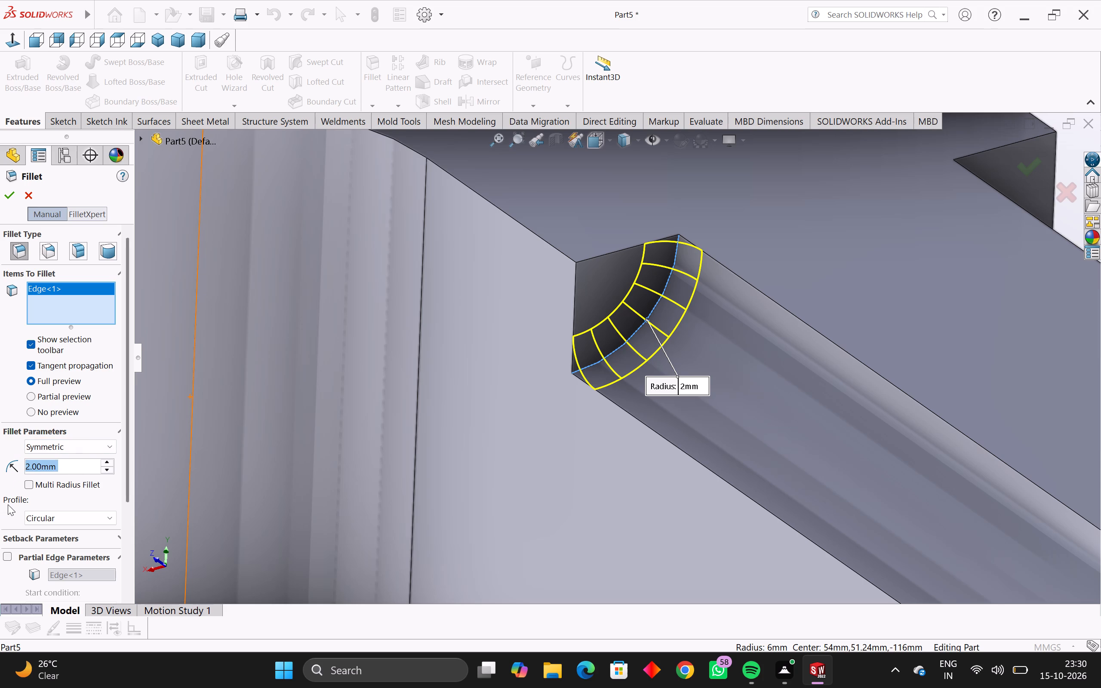
key("6")
key("Return")
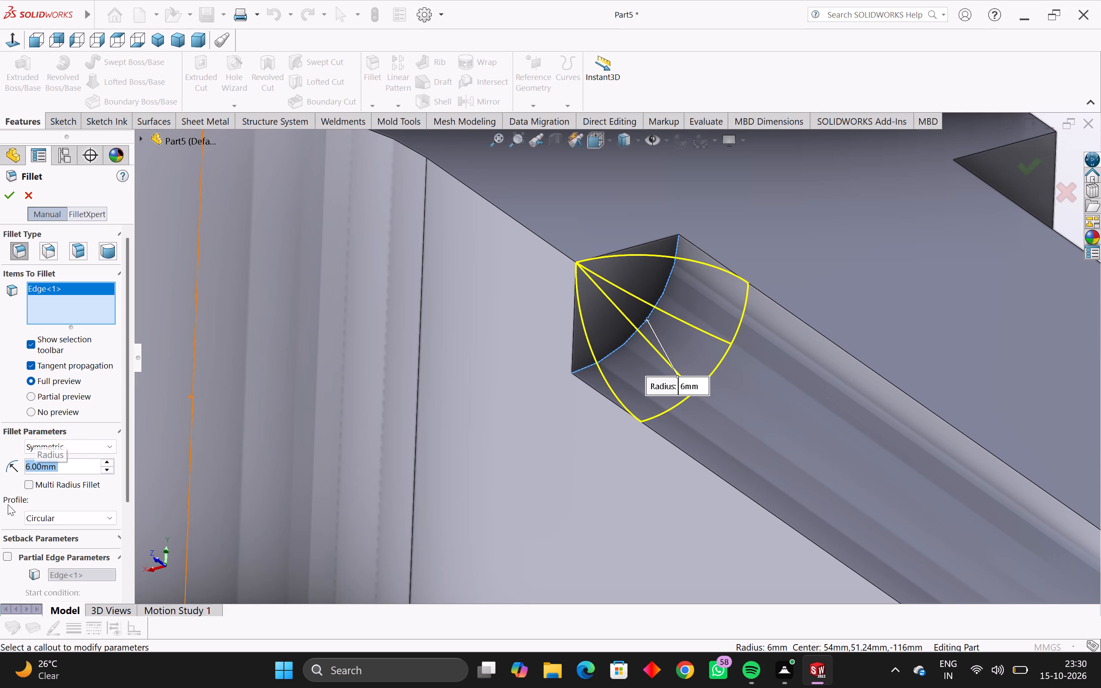
scroll(8, 504, "down", 2)
scroll(111, 469, "down", 2)
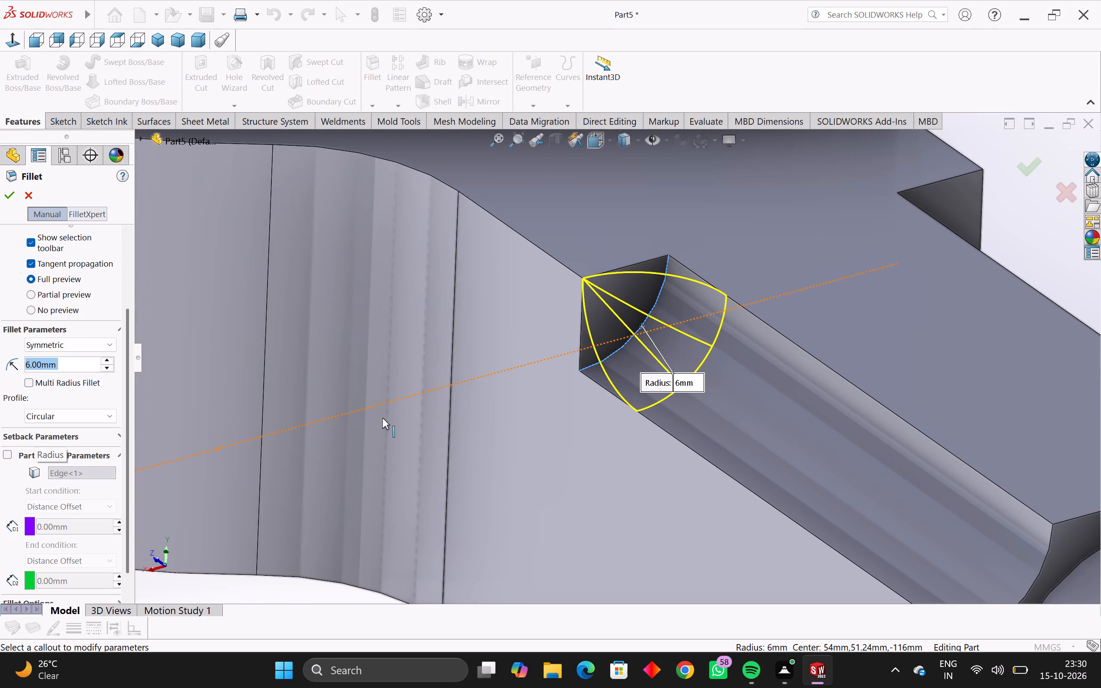
scroll(408, 412, "down", 2)
left_click(9, 195)
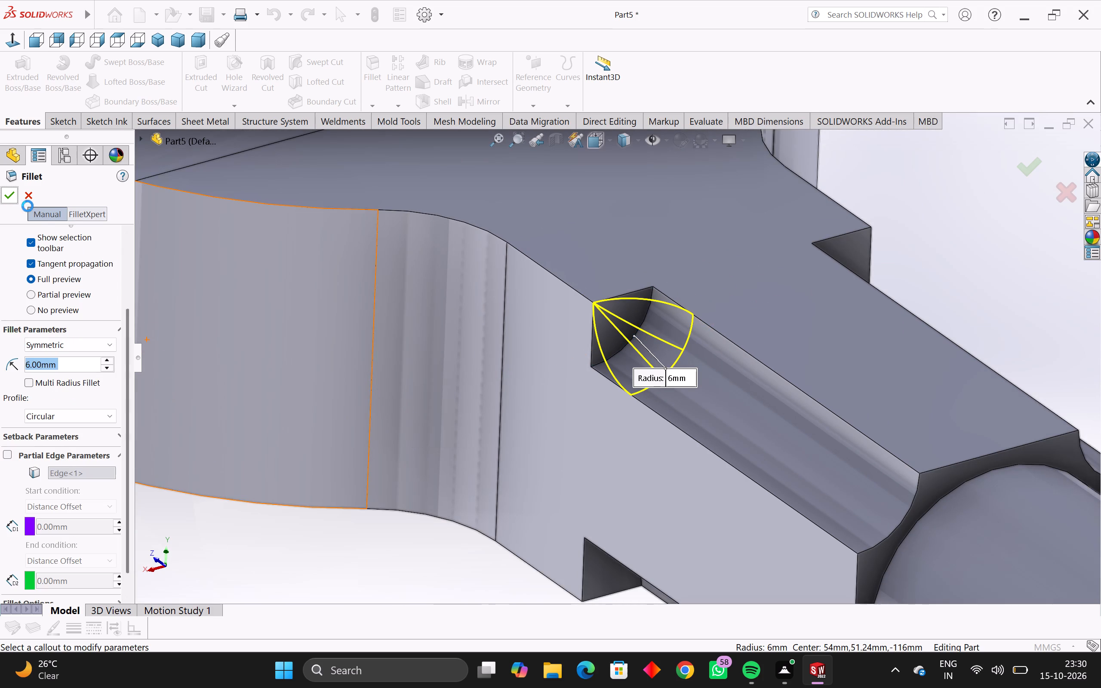
Fillet the curved edge at the inner end of the shank's upper-right corner cut with a 6 mm radius.
scroll(504, 380, "down", 3)
middle_click_drag(532, 395, 494, 411)
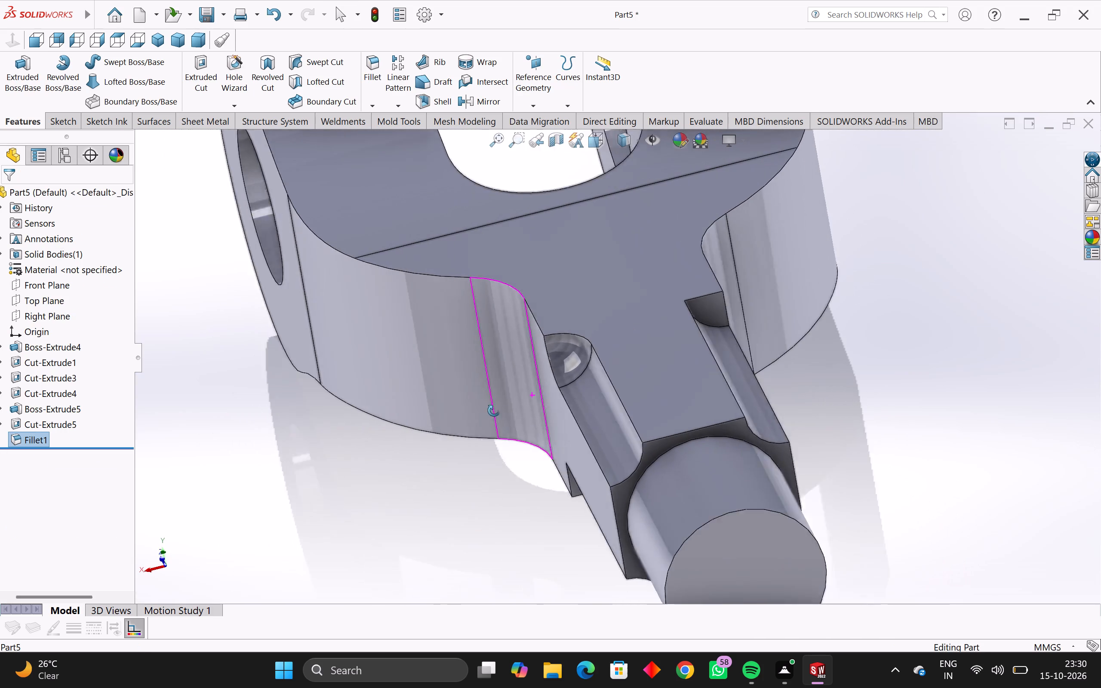
middle_click_drag(494, 411, 437, 438)
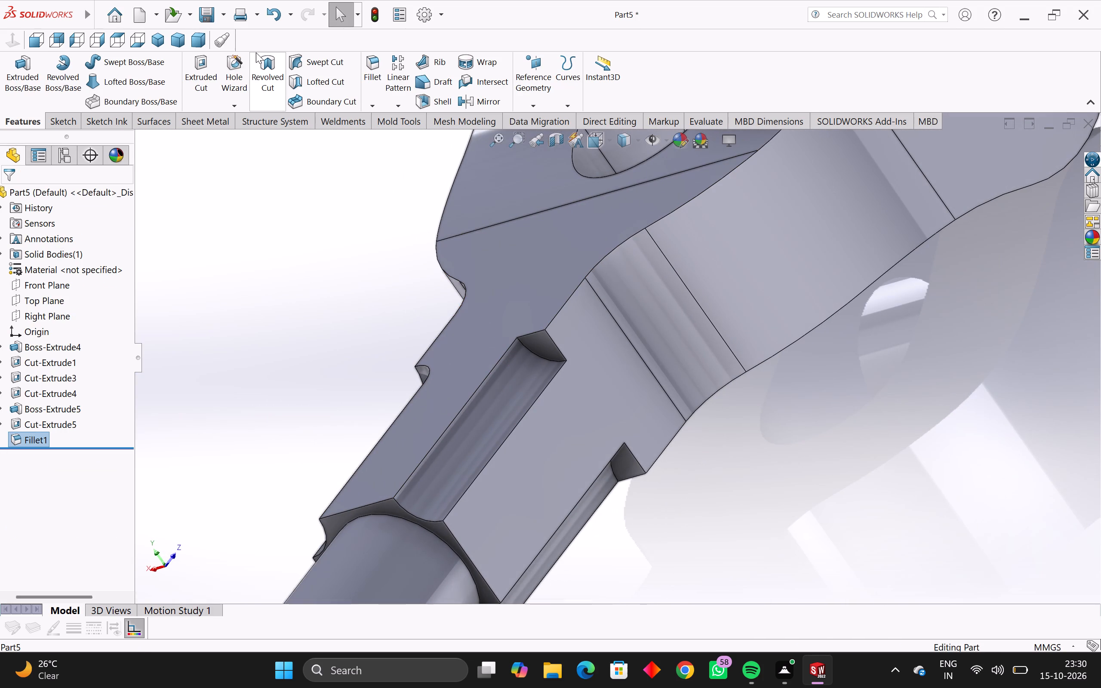
left_click(367, 65)
scroll(542, 382, "up", 6)
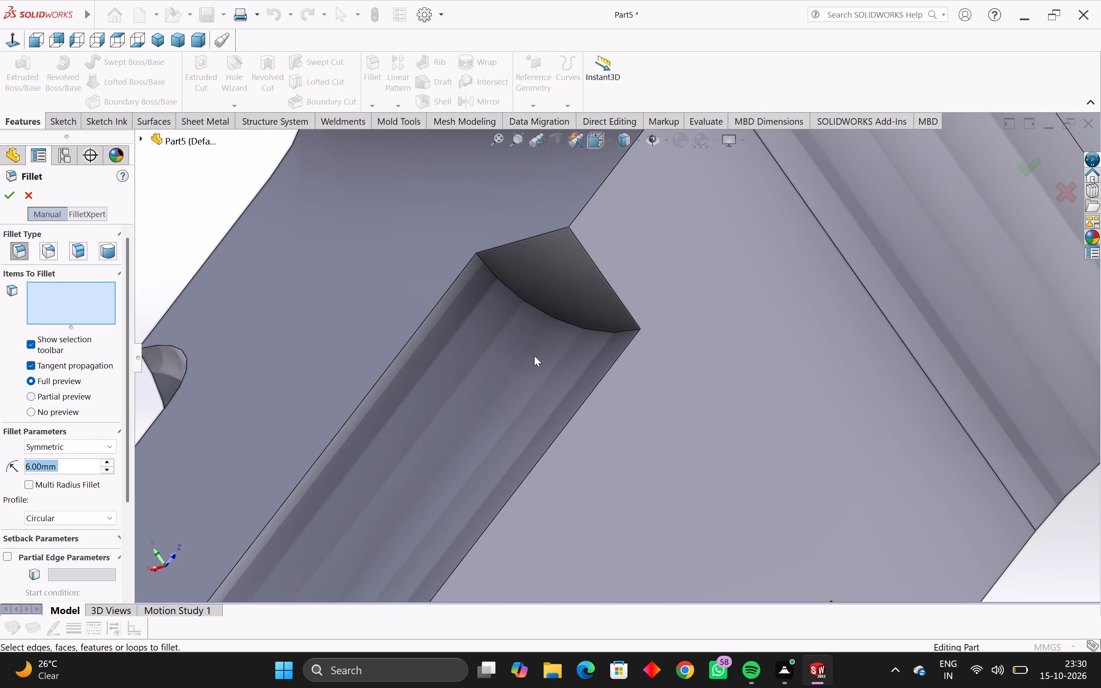
left_click(558, 318)
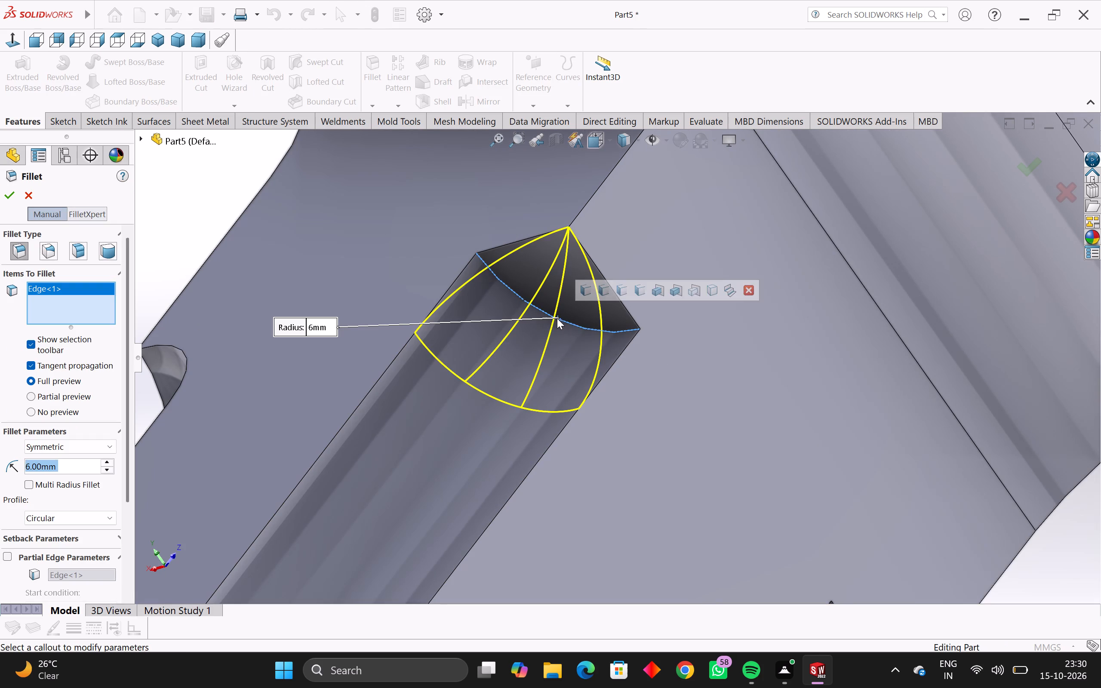
left_click(11, 197)
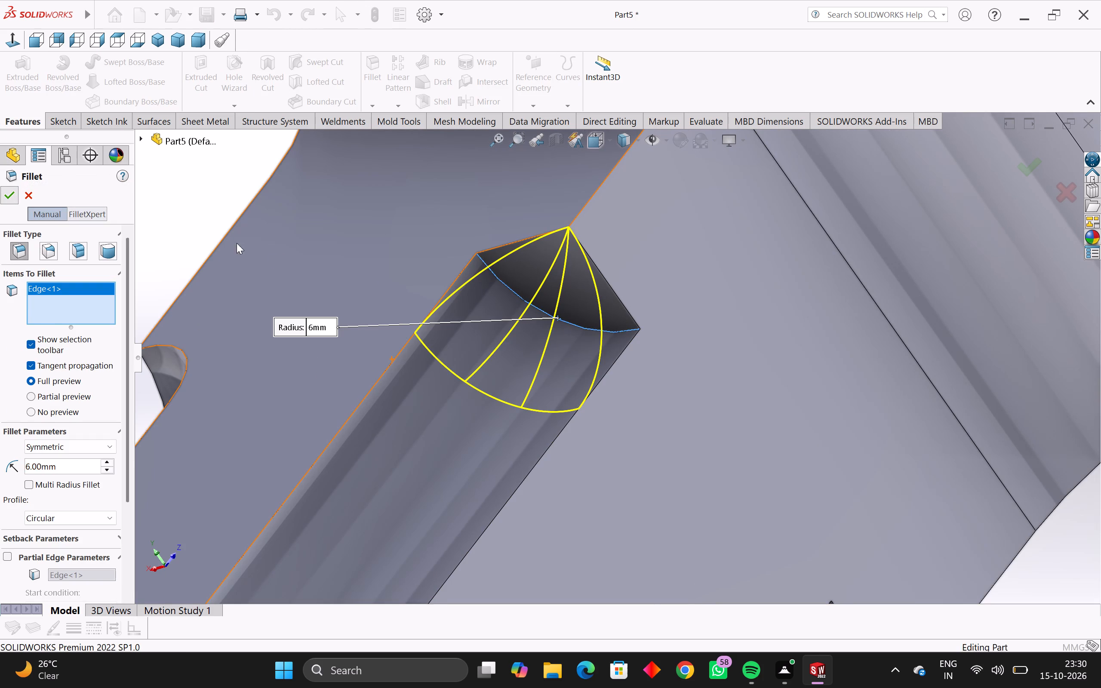
Fillet the curved edge at the inner end of the shank's lower-right corner cut with a 6 mm radius.
scroll(439, 313, "down", 5)
scroll(560, 479, "down", 1)
middle_click_drag(560, 479, 505, 420)
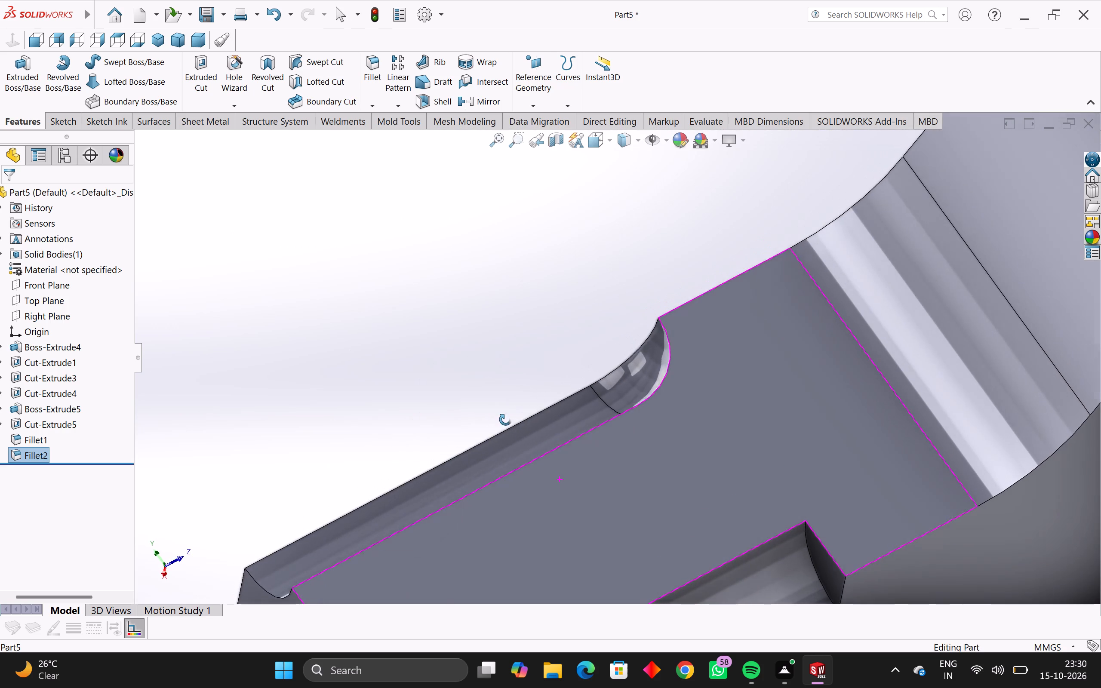
middle_click_drag(505, 420, 505, 415)
scroll(840, 576, "up", 5)
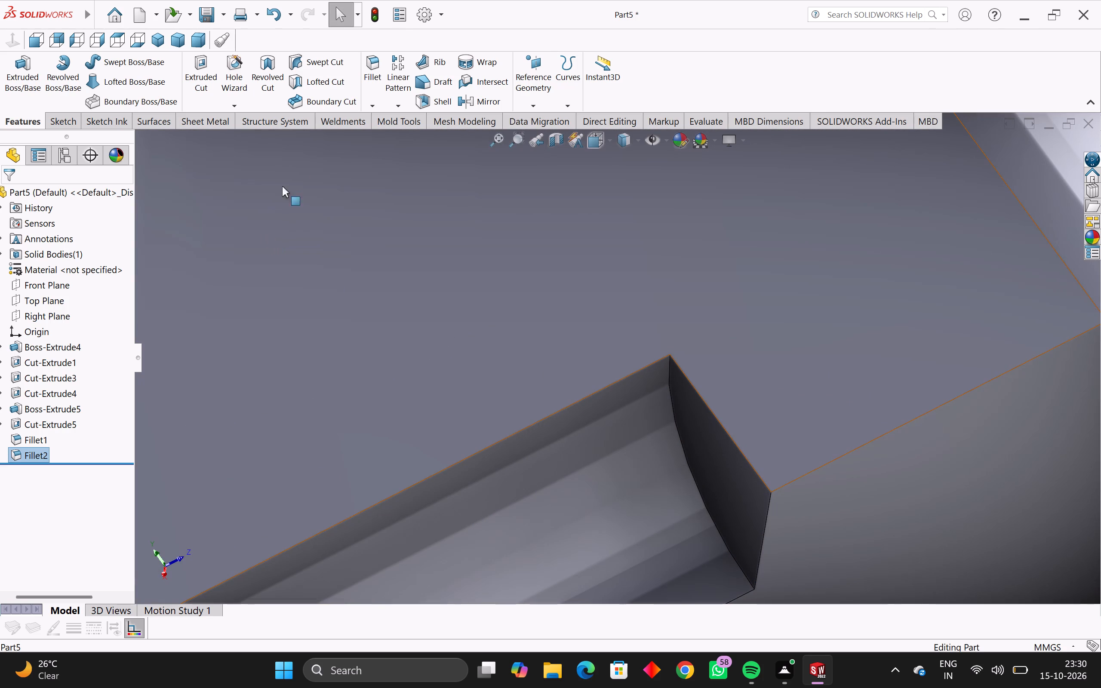
left_click(374, 66)
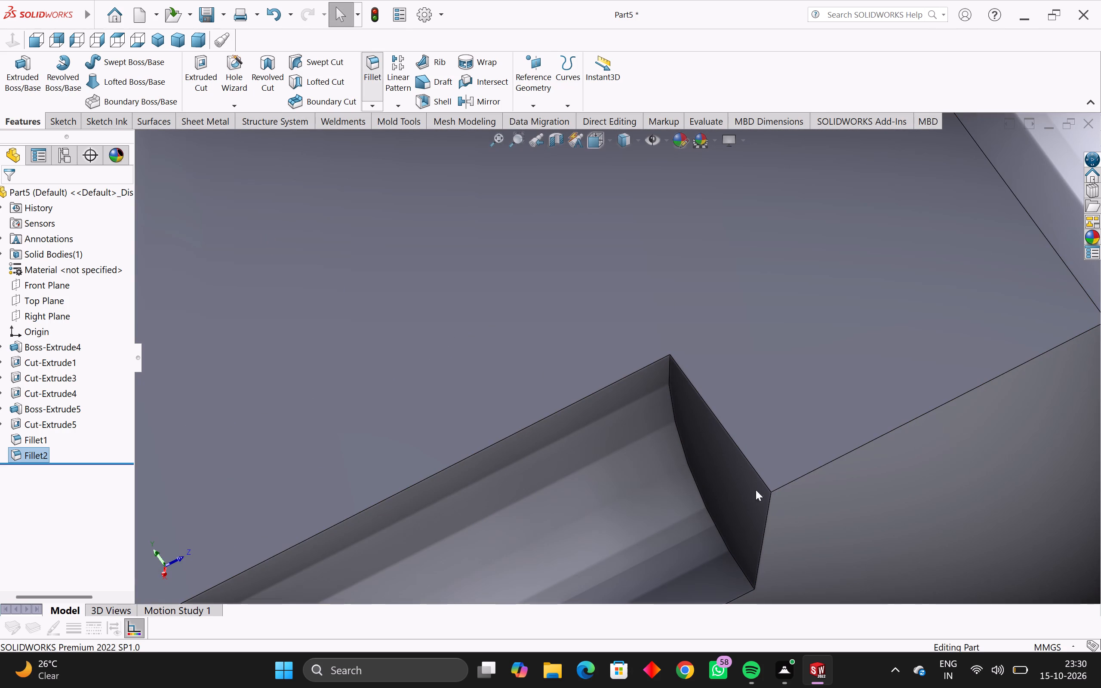
left_click(696, 485)
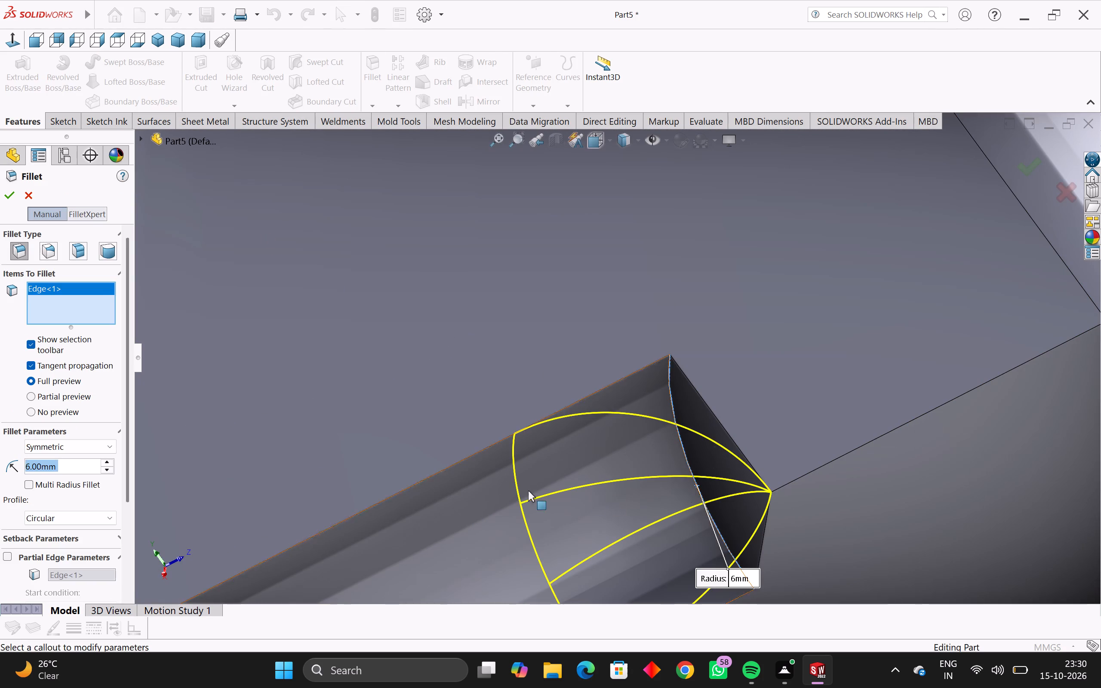
left_click(9, 197)
Fillet the curved edge at the inner end of the shank's remaining, lower-left corner cut with a 6 mm radius.
scroll(320, 414, "down", 4)
scroll(362, 451, "down", 2)
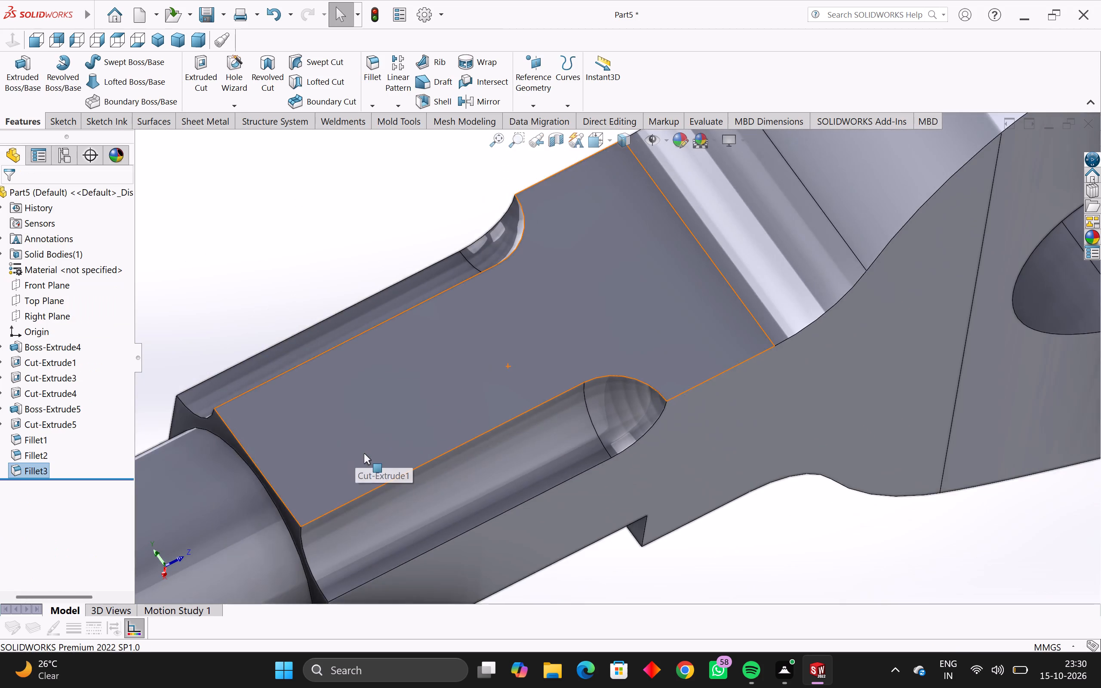
middle_click_drag(364, 453, 273, 181)
scroll(433, 289, "down", 4)
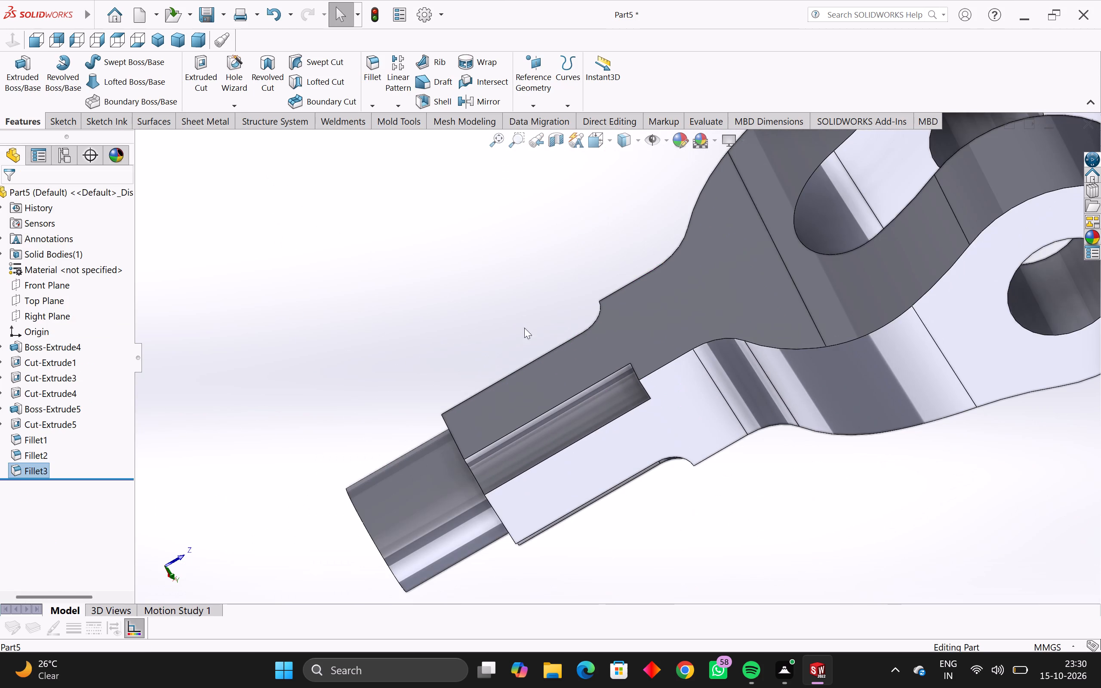
middle_click_drag(587, 381, 580, 364)
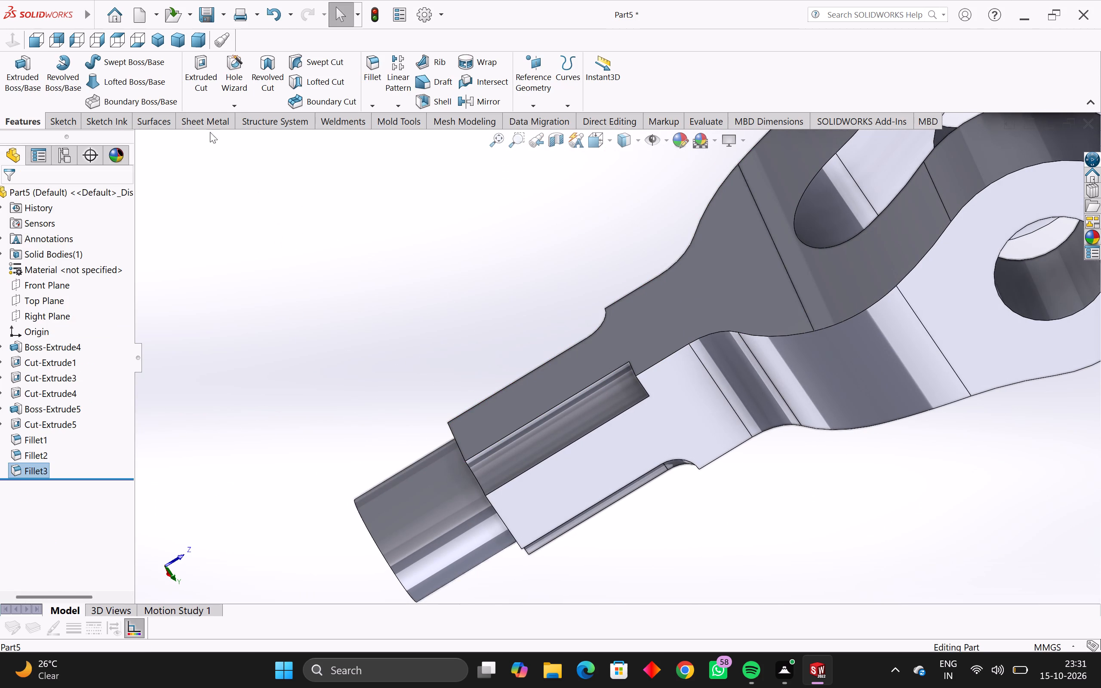
left_click(374, 63)
middle_click_drag(651, 410, 646, 394)
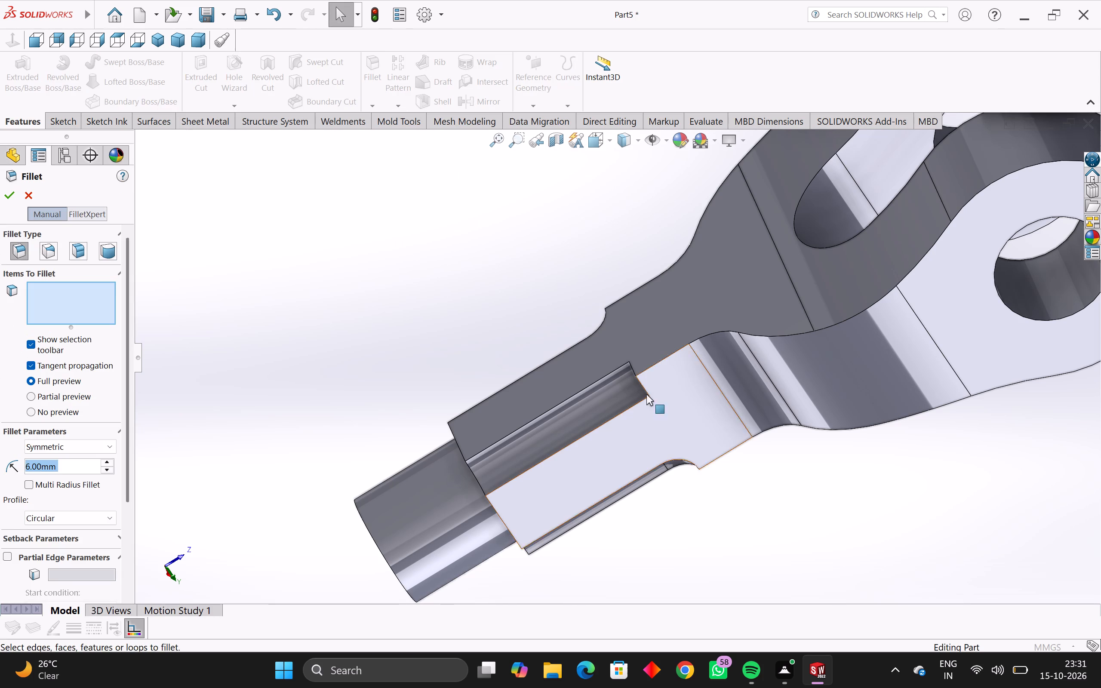
middle_click_drag(646, 394, 666, 338)
scroll(612, 405, "up", 4)
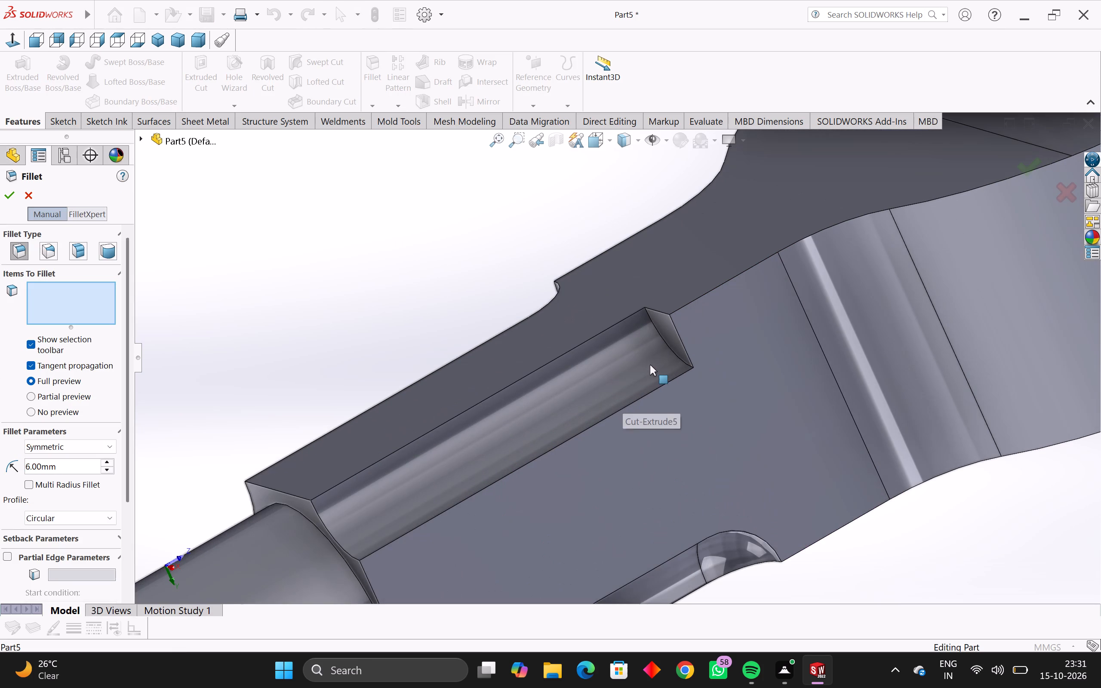
scroll(655, 354, "up", 4)
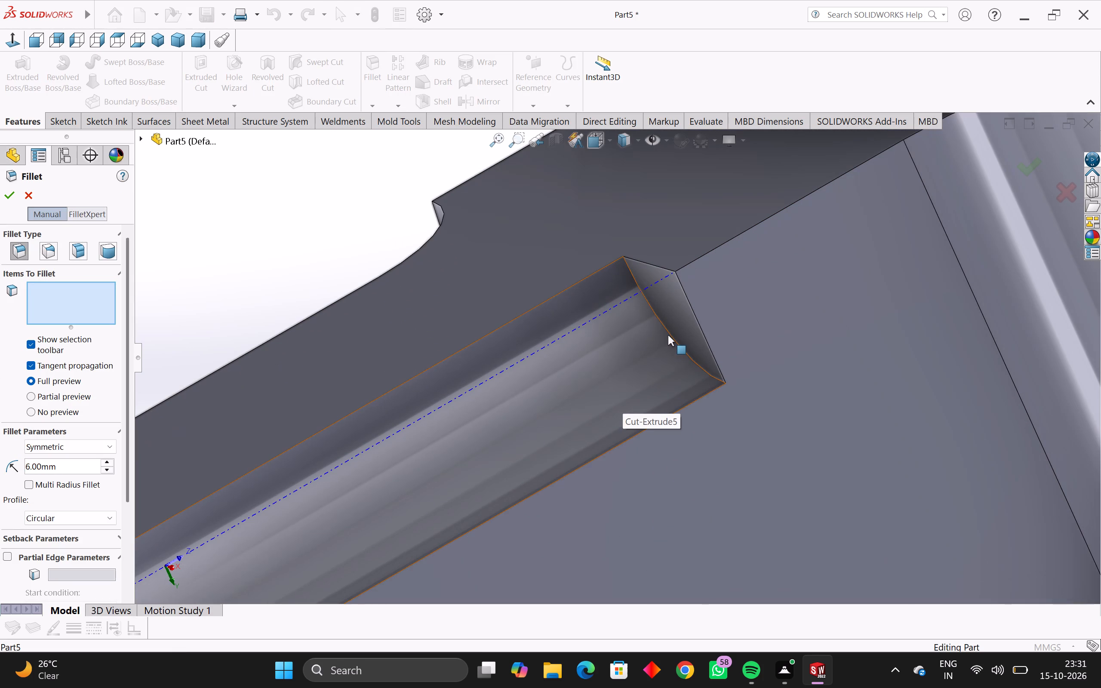
left_click(668, 335)
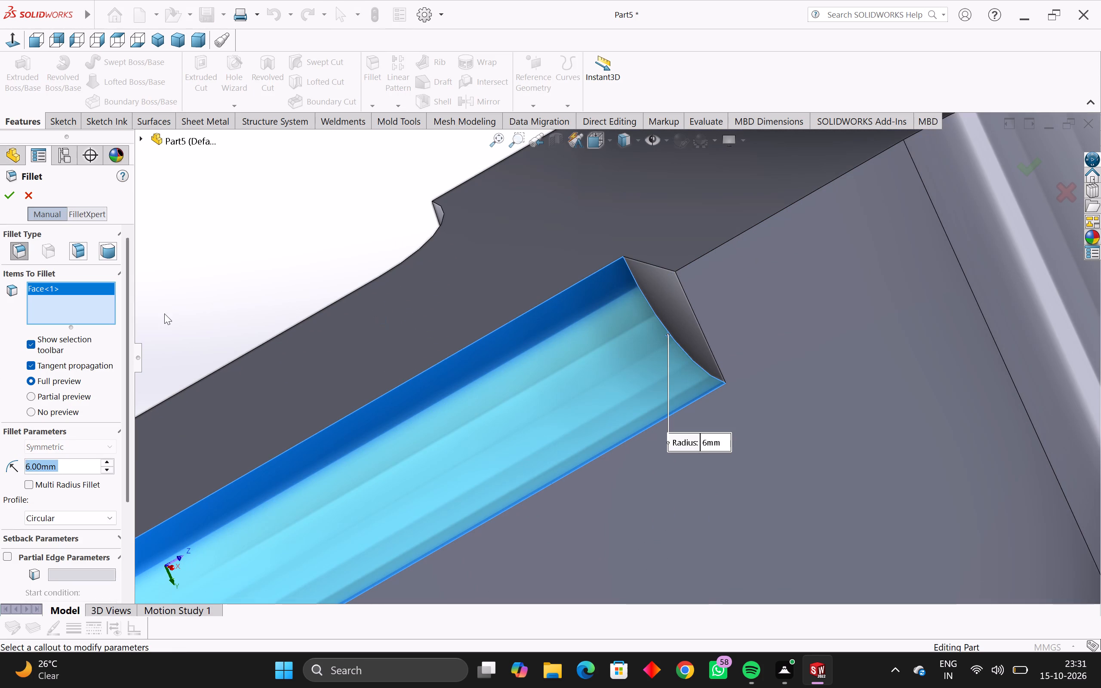
key("Escape")
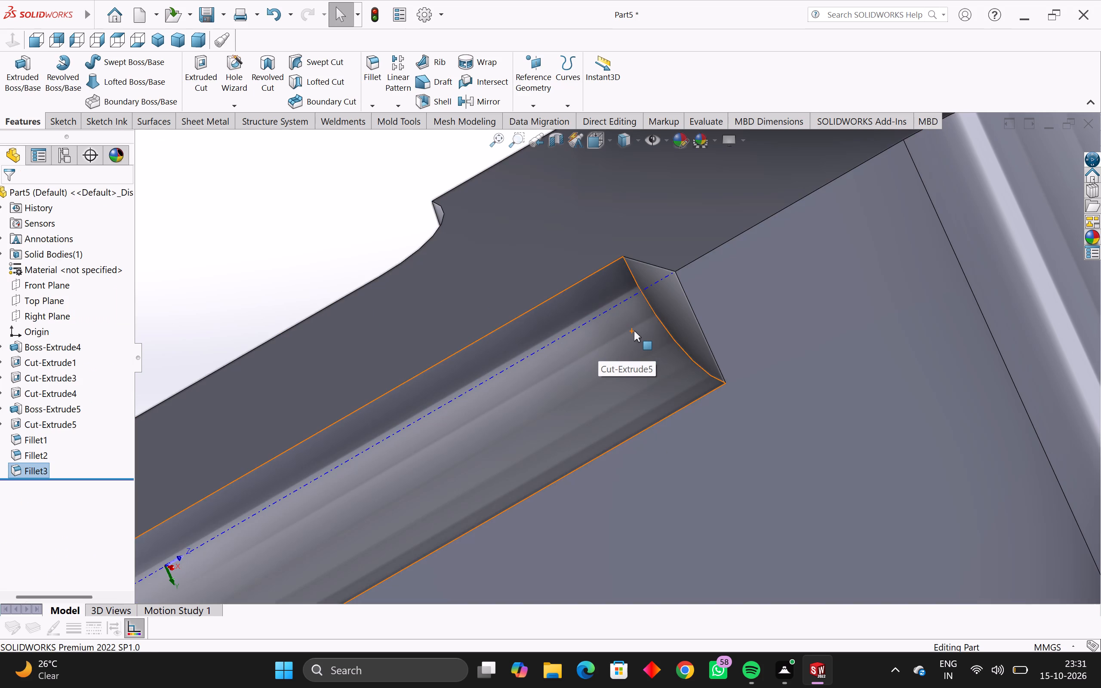
key("space")
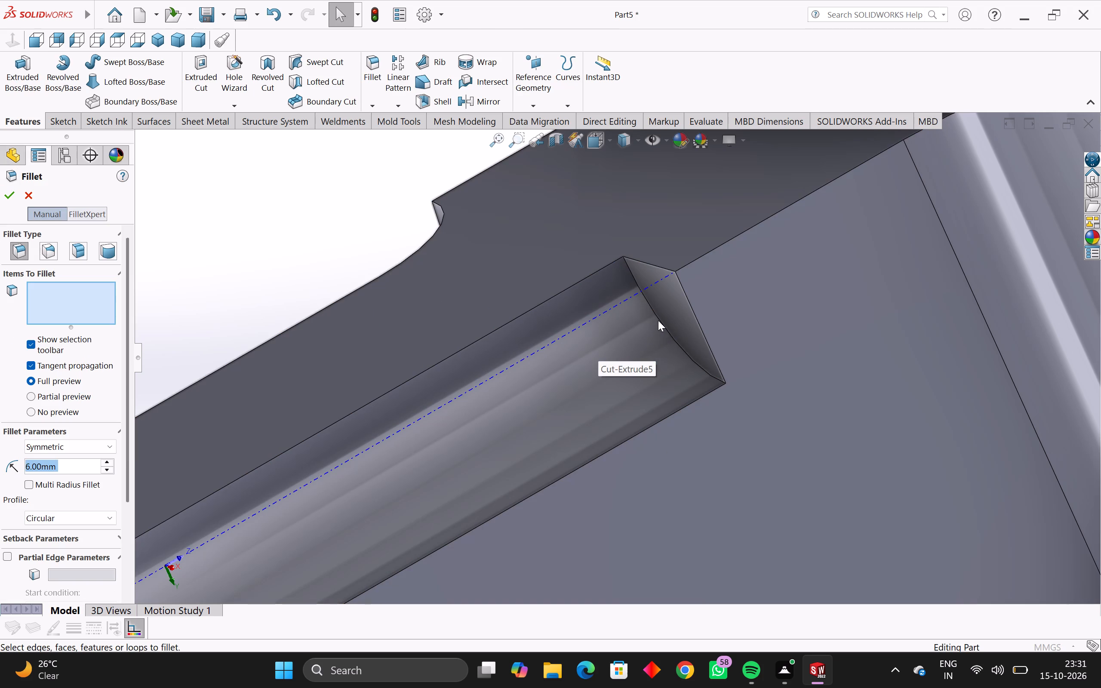
left_click(658, 320)
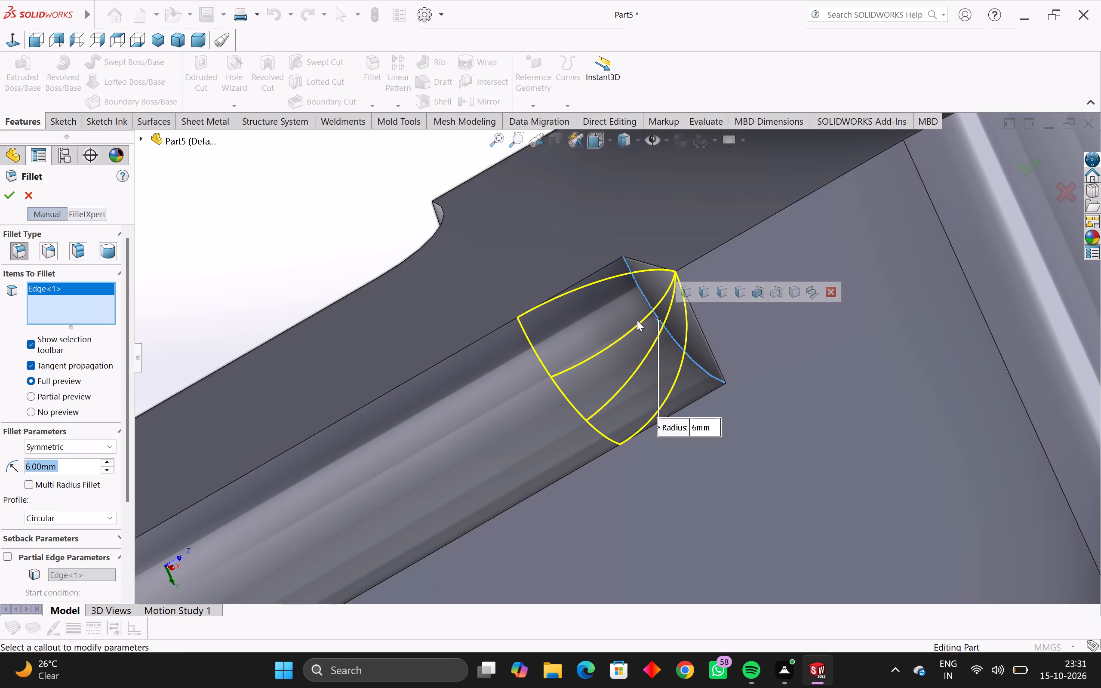
left_click(12, 198)
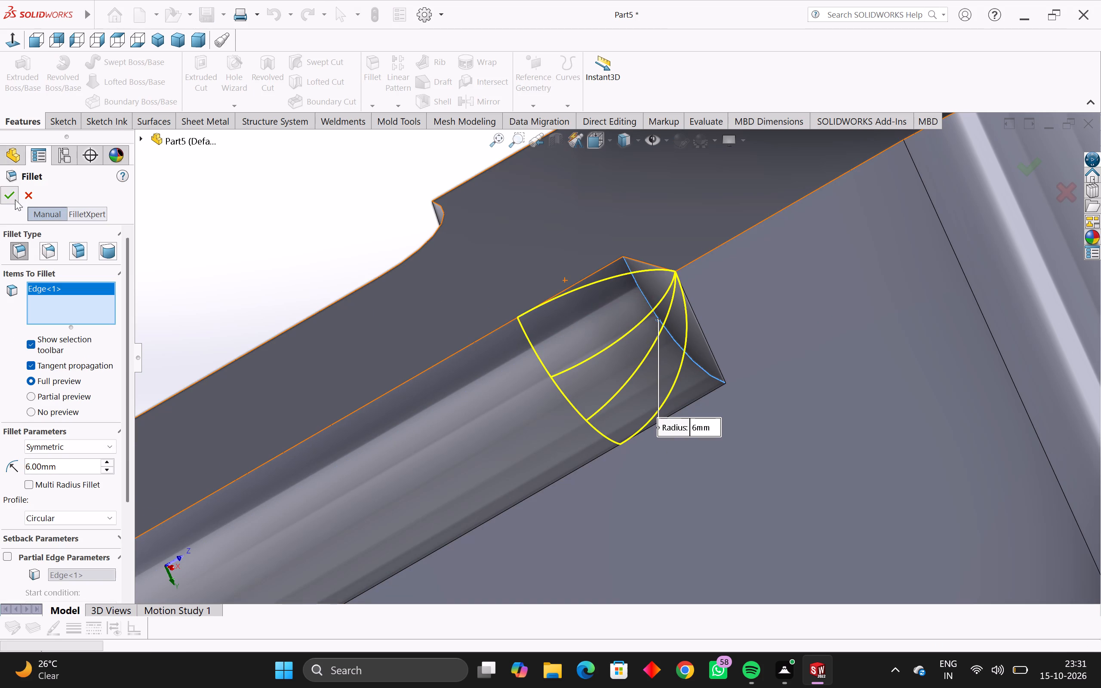
Examine the finished fork from all sides, including the eye holes, shank end and the filleted corner cuts.
scroll(350, 358, "down", 6)
middle_click_drag(372, 373, 467, 459)
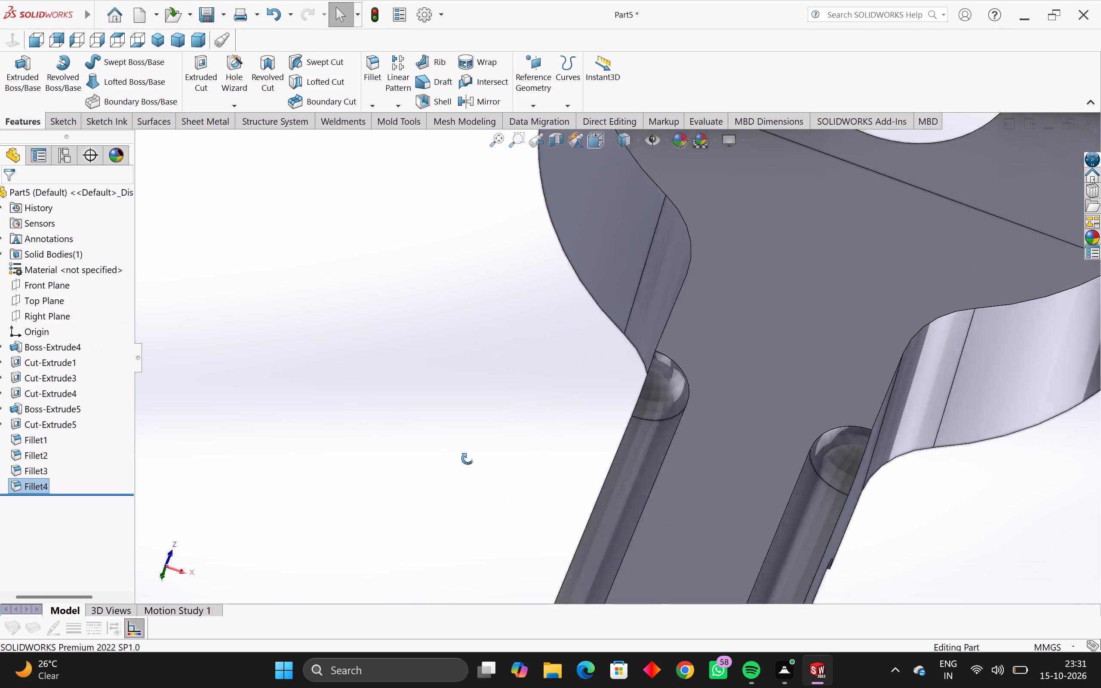
middle_click_drag(467, 459, 624, 450)
scroll(661, 416, "down", 4)
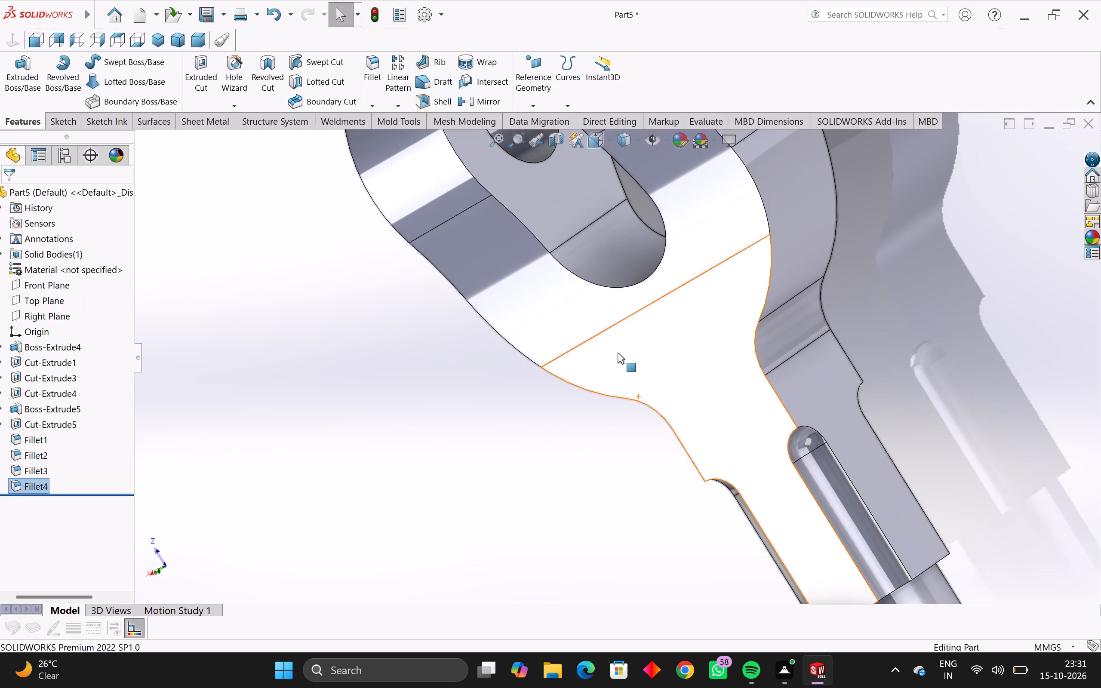
scroll(618, 353, "down", 6)
middle_click_drag(624, 350, 620, 350)
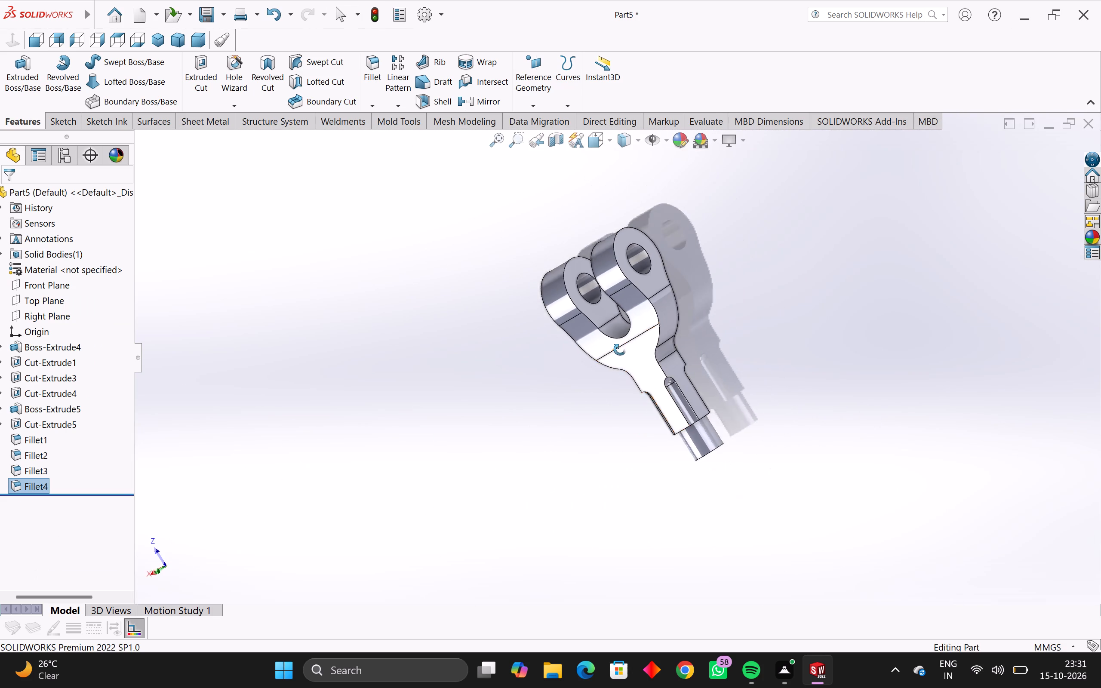
middle_click_drag(620, 350, 397, 662)
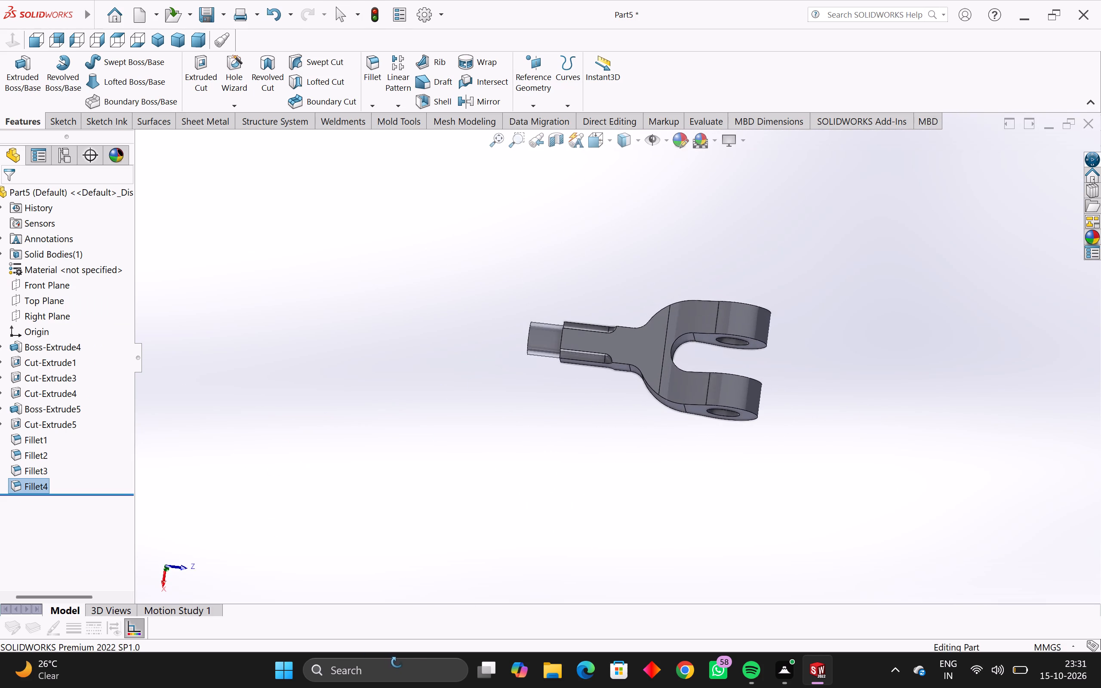
middle_click_drag(397, 662, 417, 653)
middle_click_drag(629, 300, 595, 487)
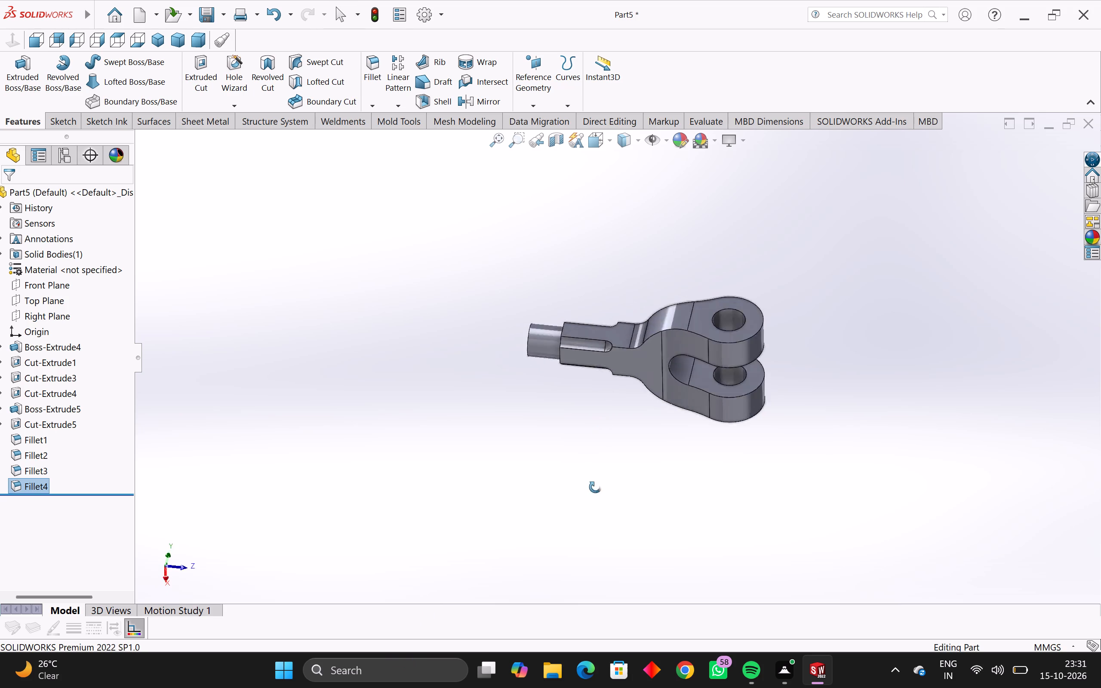
middle_click_drag(595, 487, 331, 636)
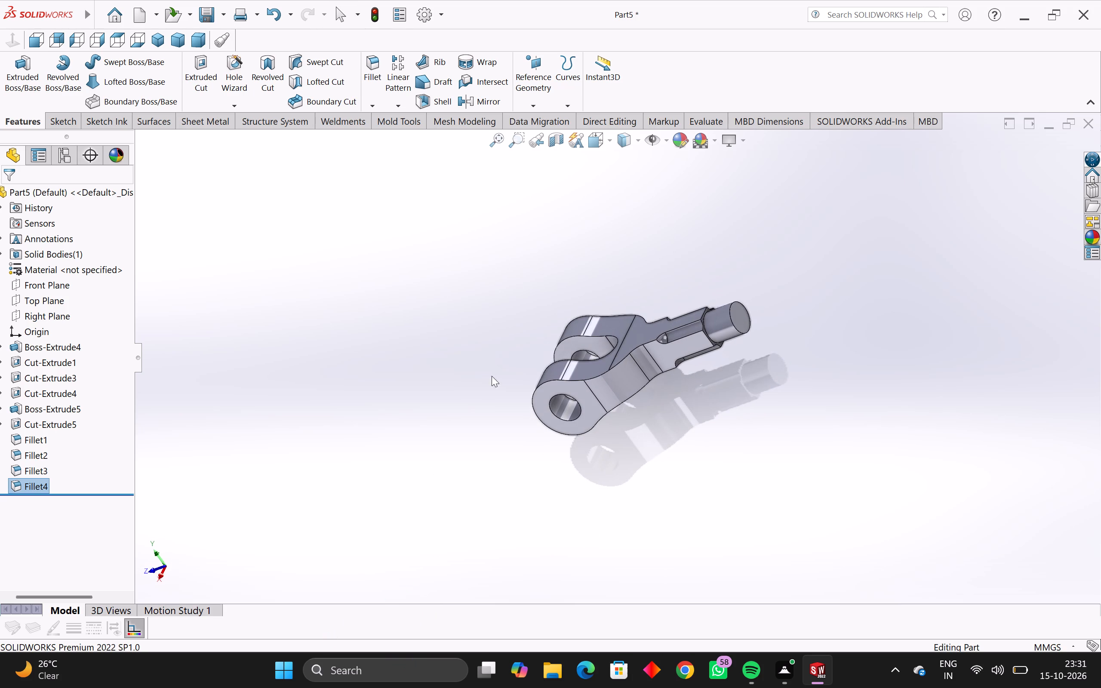
middle_click_drag(618, 306, 537, 486)
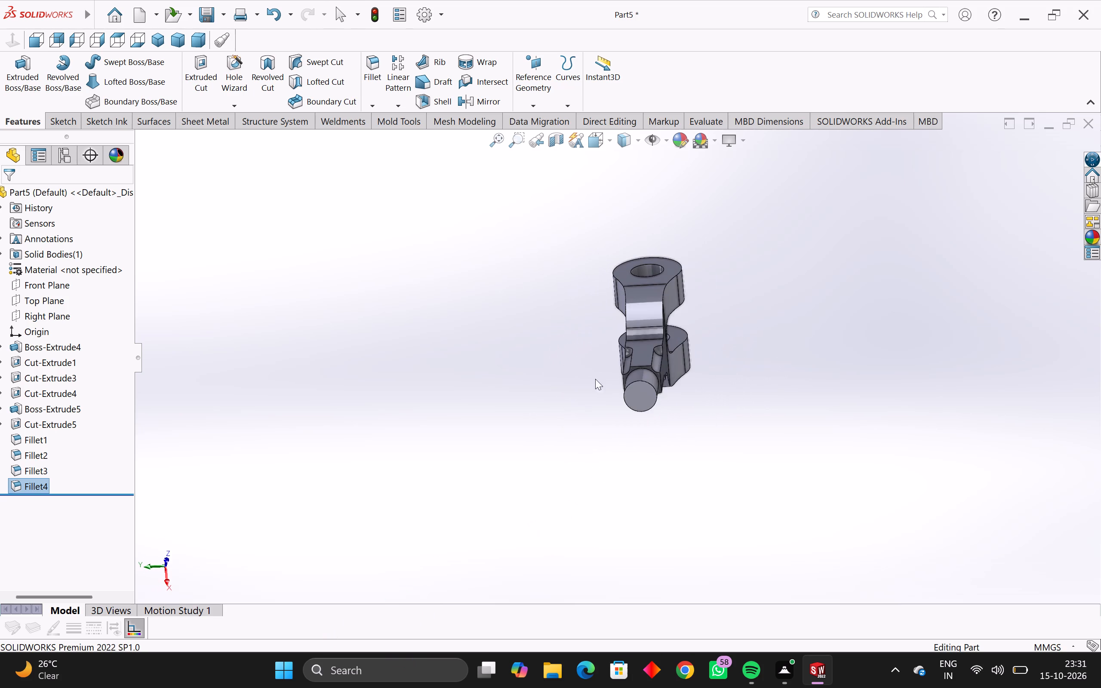
scroll(642, 293, "up", 8)
scroll(638, 283, "down", 5)
middle_click_drag(642, 340, 637, 318)
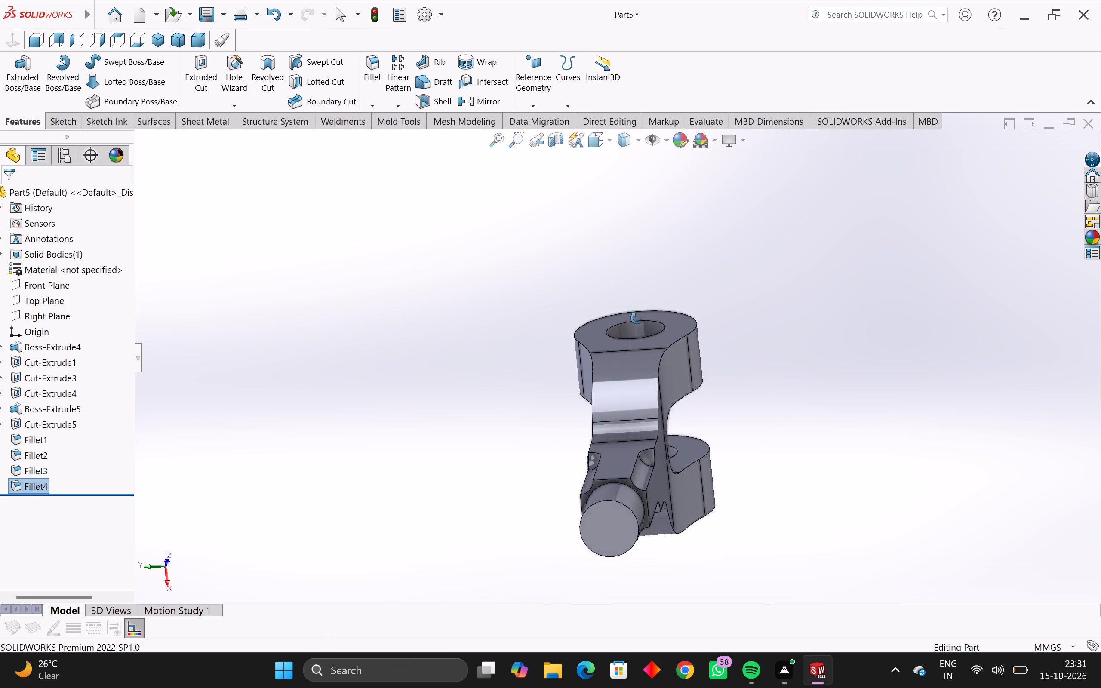
middle_click_drag(637, 318, 692, 407)
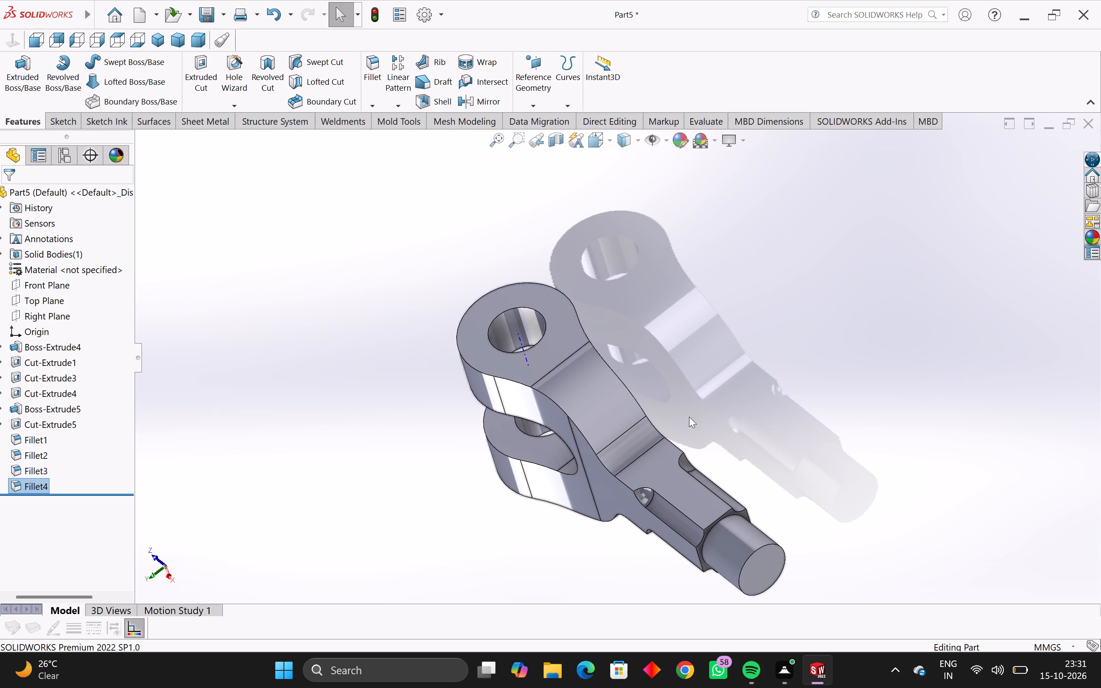
middle_click_drag(657, 432, 736, 351)
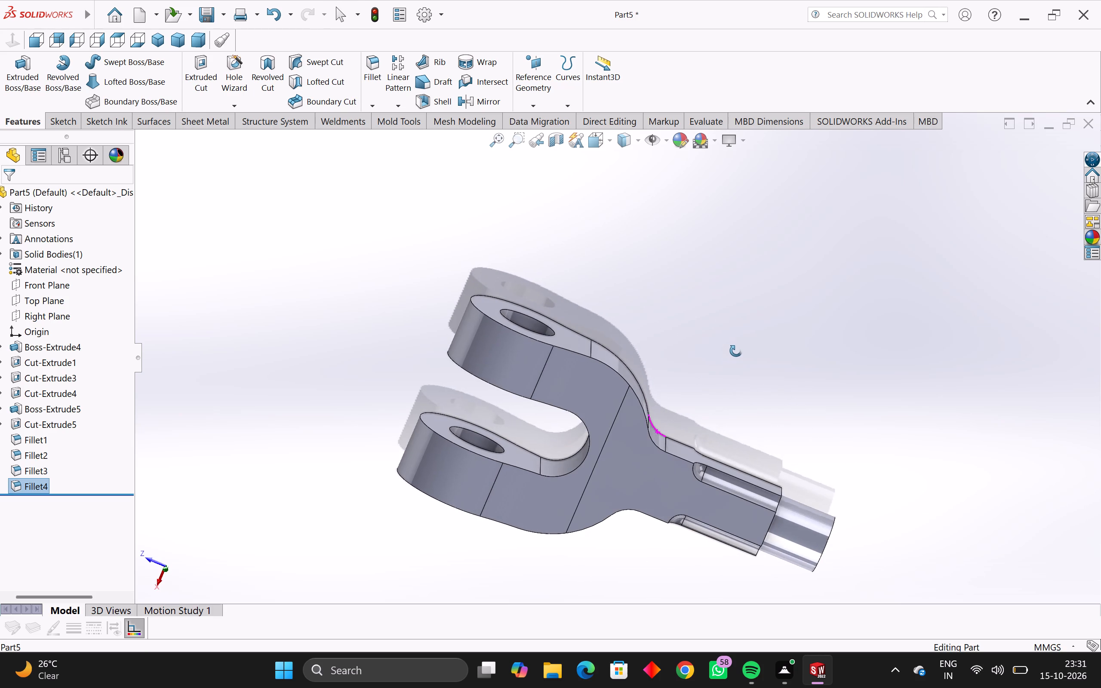
middle_click_drag(736, 351, 729, 325)
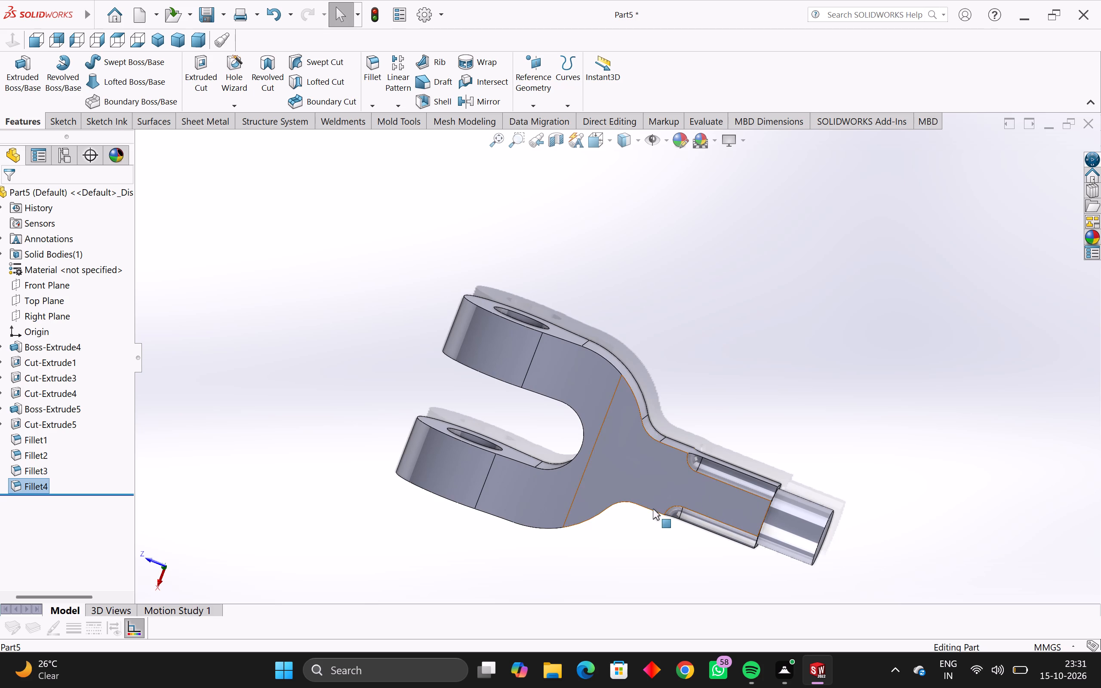
middle_click_drag(652, 509, 666, 687)
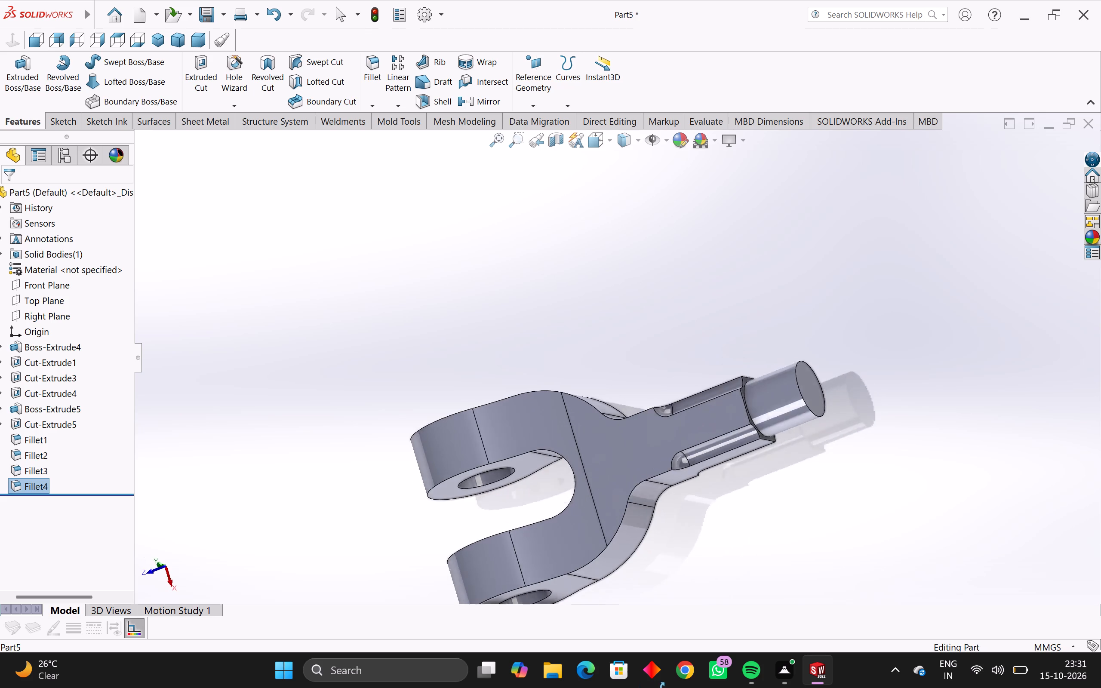
middle_click_drag(666, 687, 667, 676)
middle_click_drag(690, 362, 857, 428)
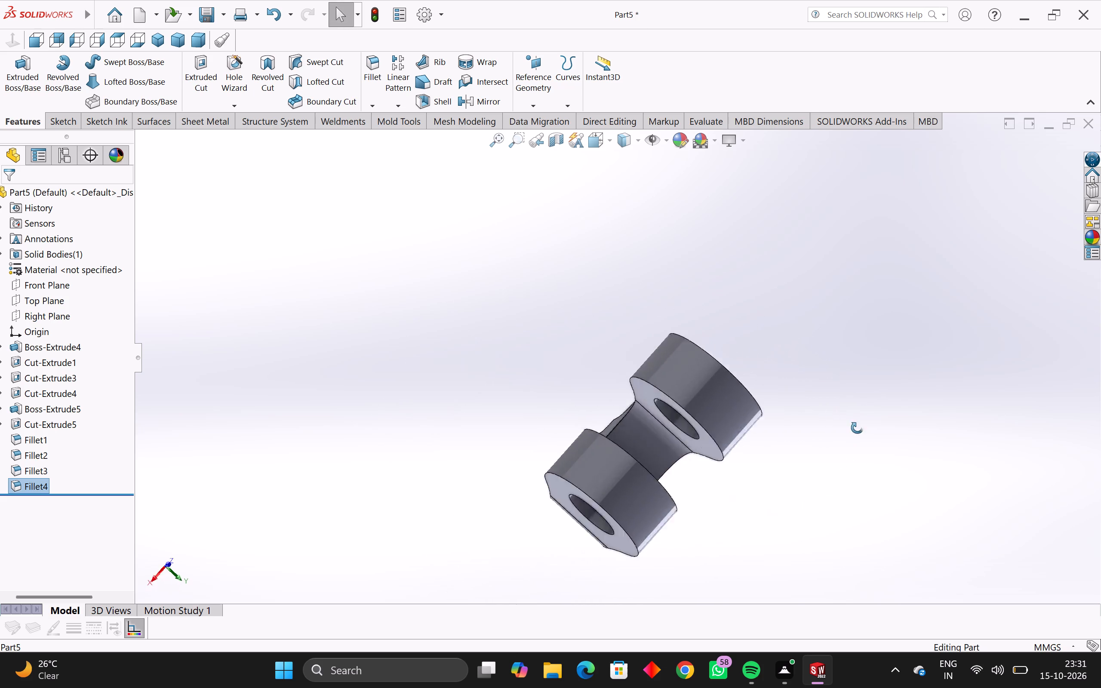
middle_click_drag(857, 428, 719, 397)
scroll(719, 397, "down", 2)
middle_click_drag(670, 499, 678, 487)
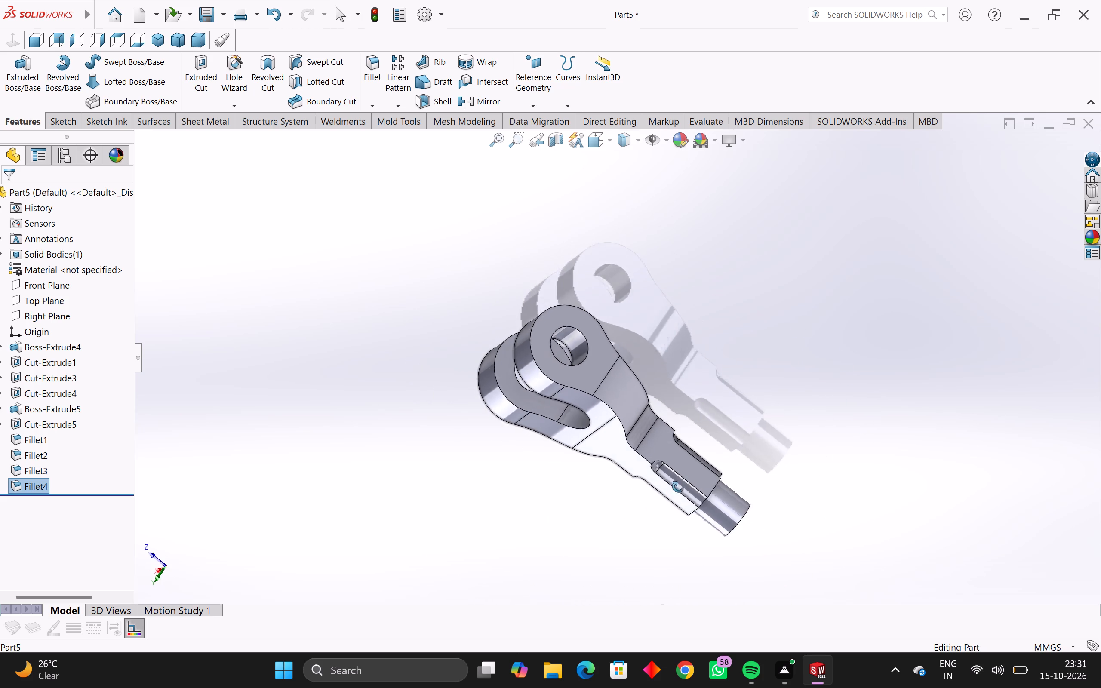
middle_click_drag(678, 487, 676, 629)
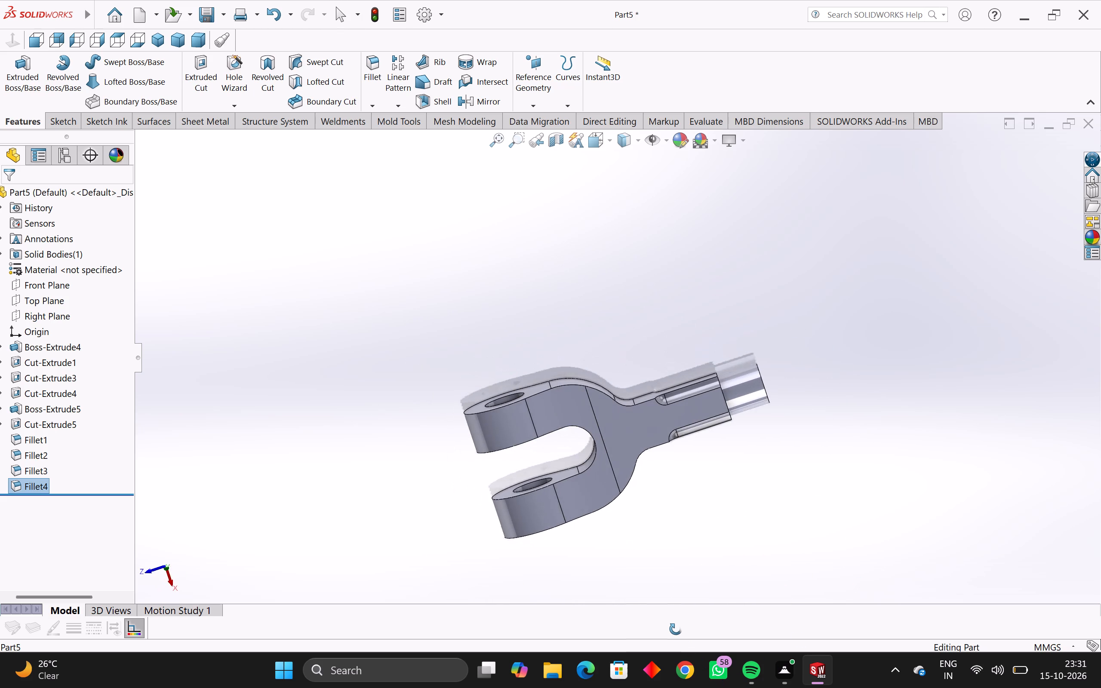
middle_click_drag(676, 629, 705, 586)
middle_click_drag(747, 406, 647, 483)
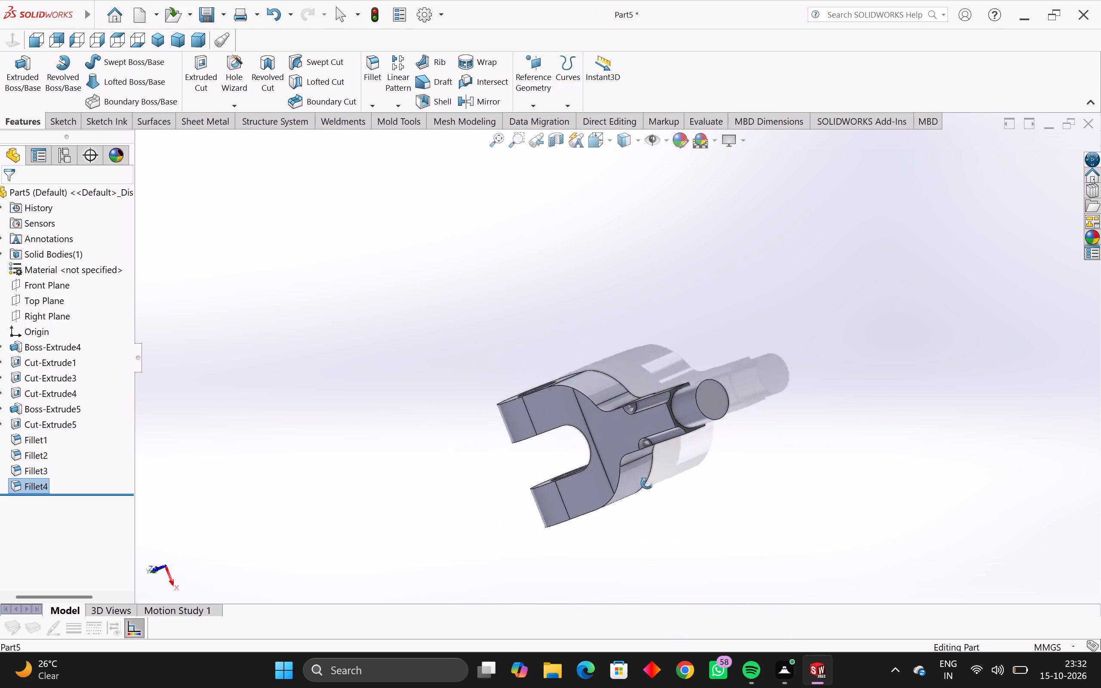
middle_click_drag(647, 483, 772, 556)
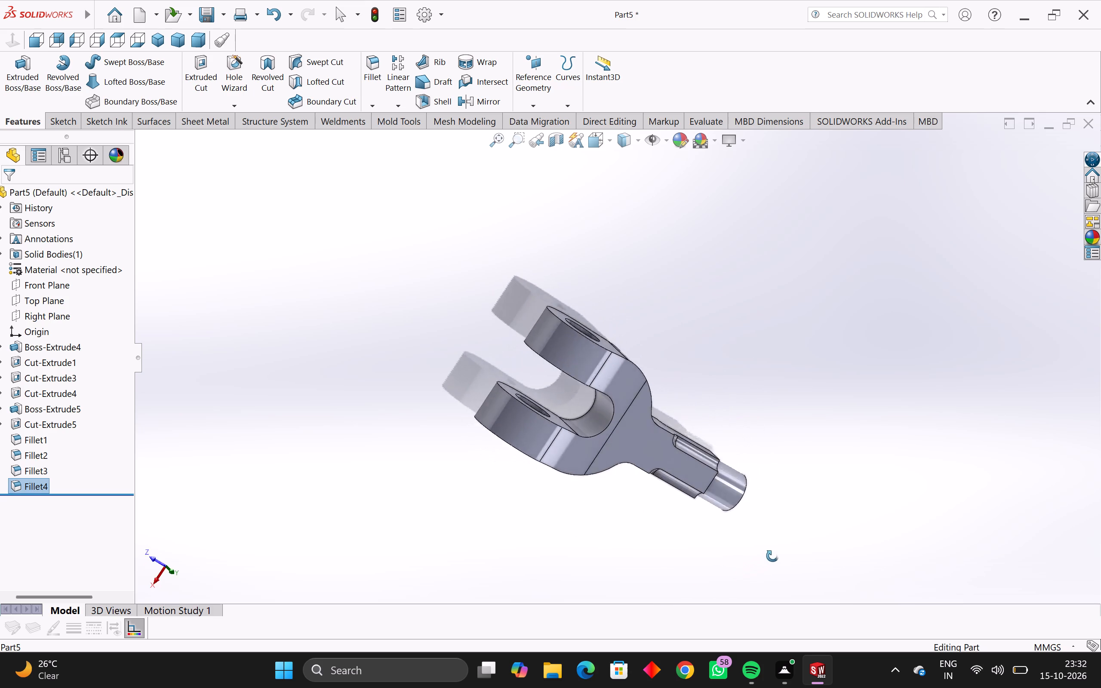
middle_click_drag(772, 556, 714, 541)
scroll(714, 541, "up", 1)
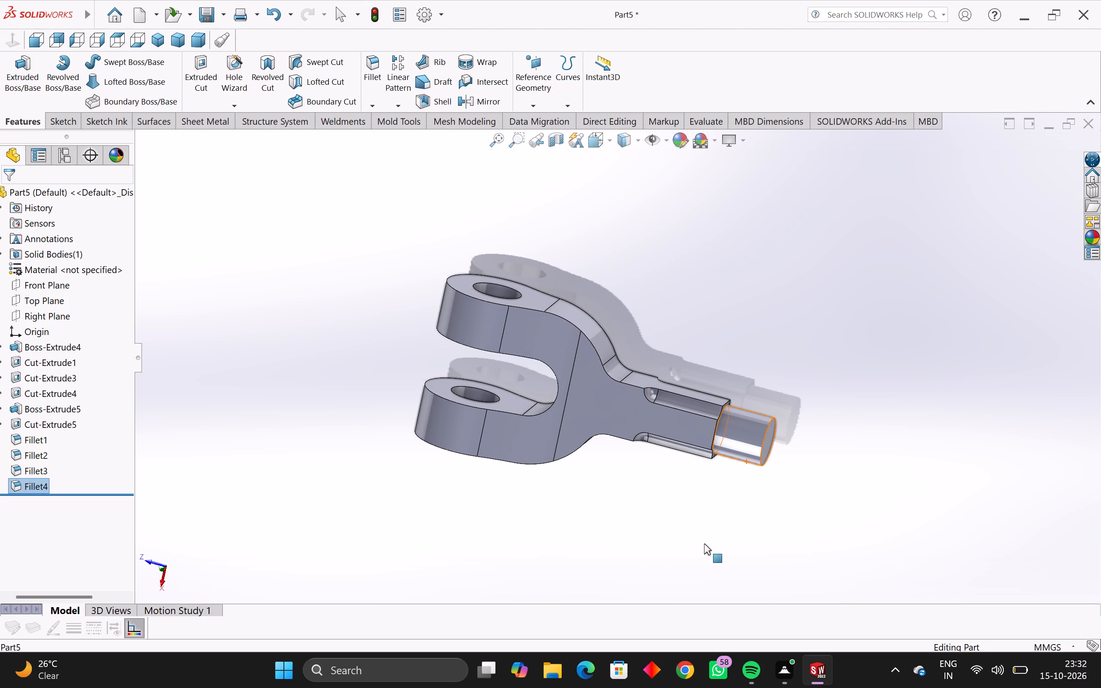
Save the part as FORKE END in the Documents folder, as a SOLIDWORKS part file.
key("ctrl+s")
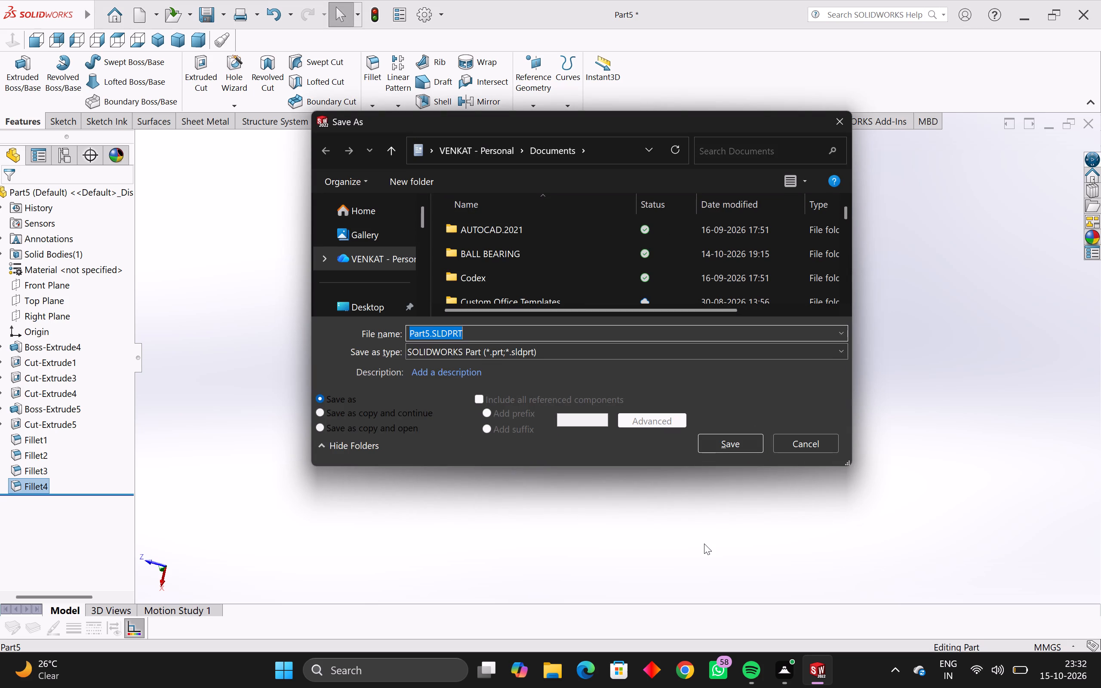
type("FORKE")
key("space")
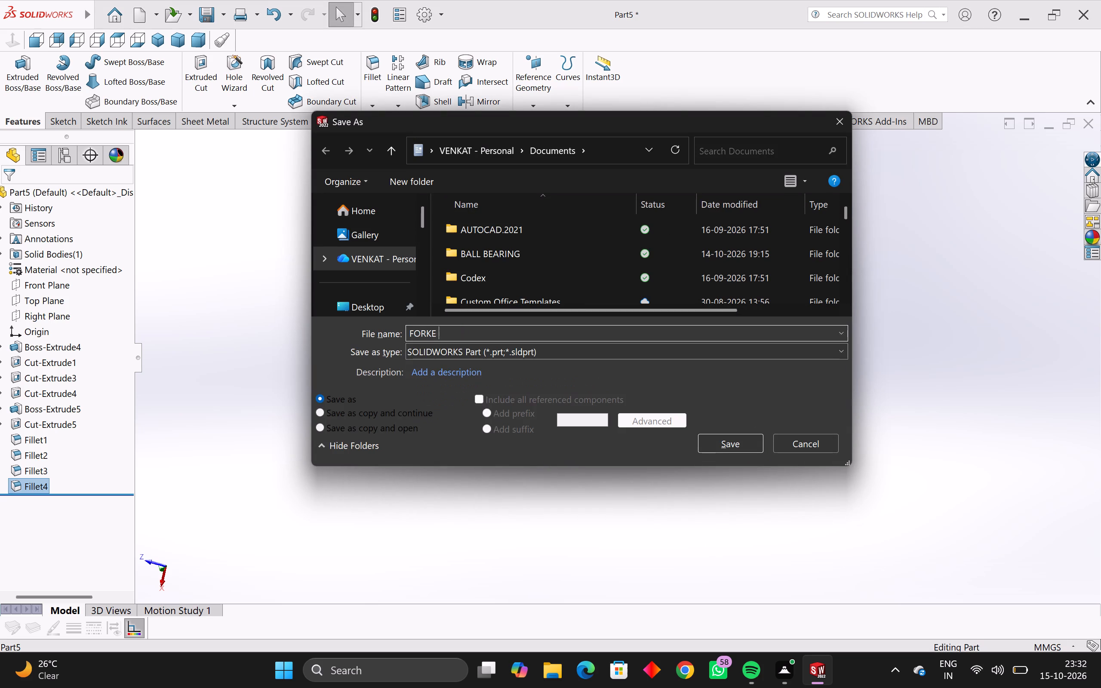
type("END")
key("Return")
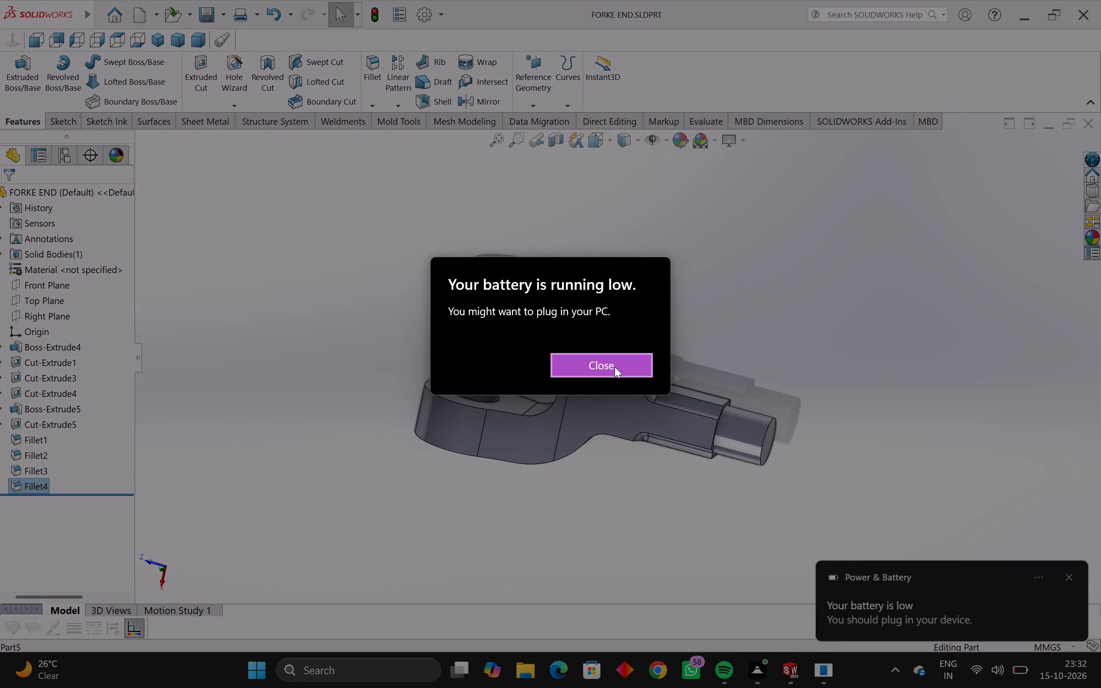
left_click(615, 367)
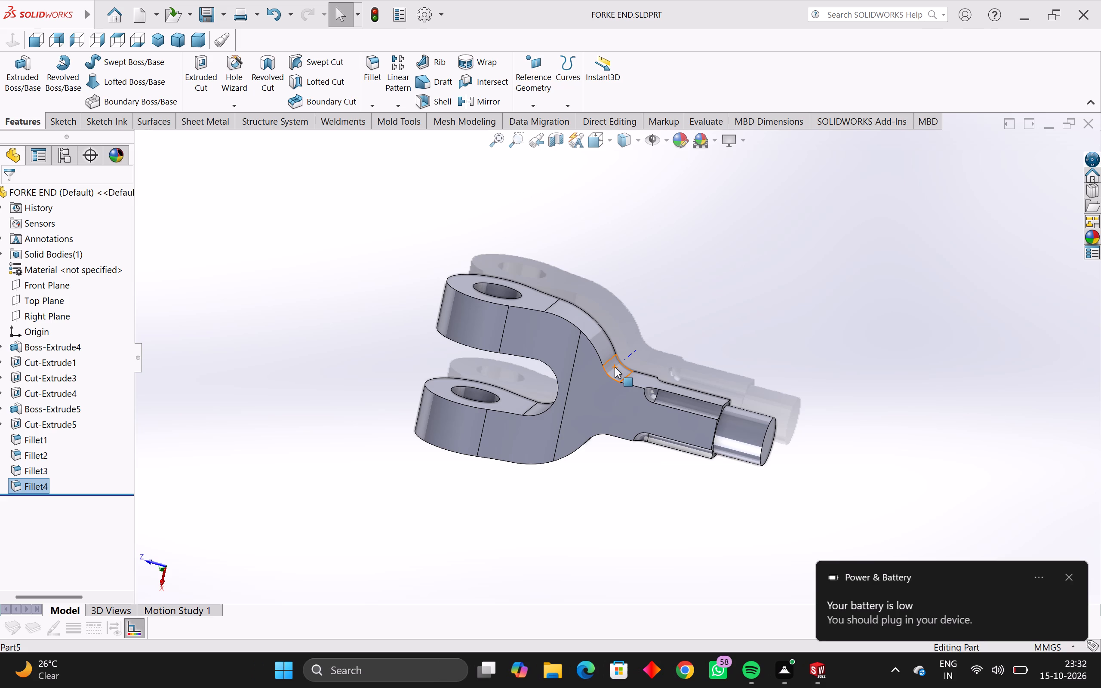
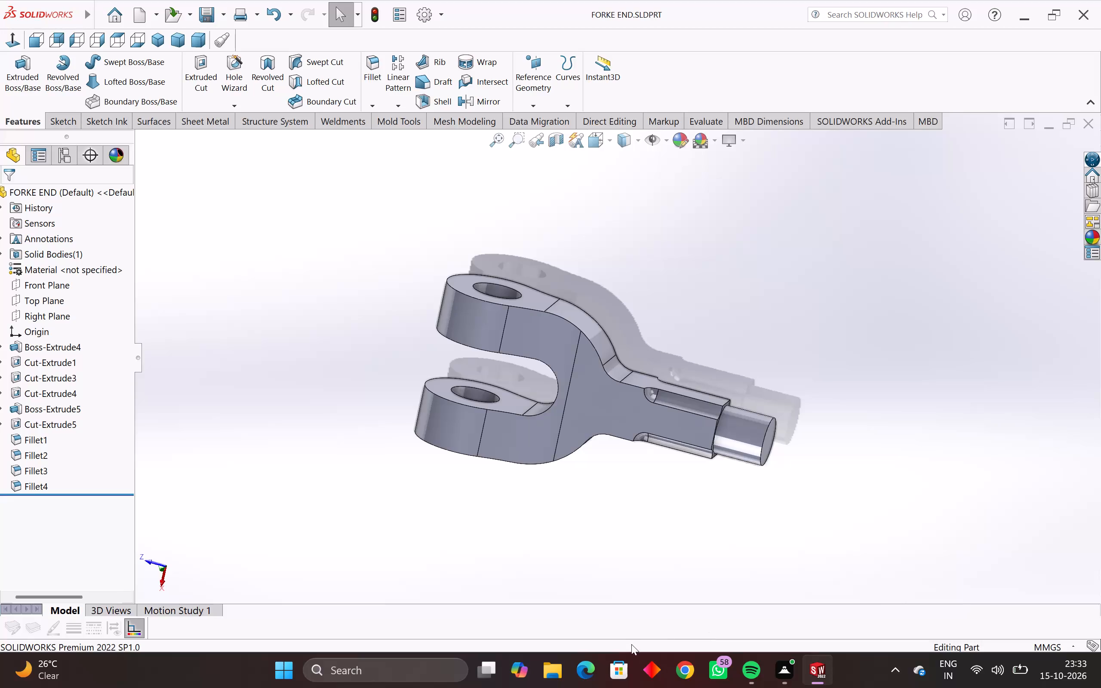
Orient the fork end part to show its upper faces at an angle and save the part.
key("Escape")
key("Escape")
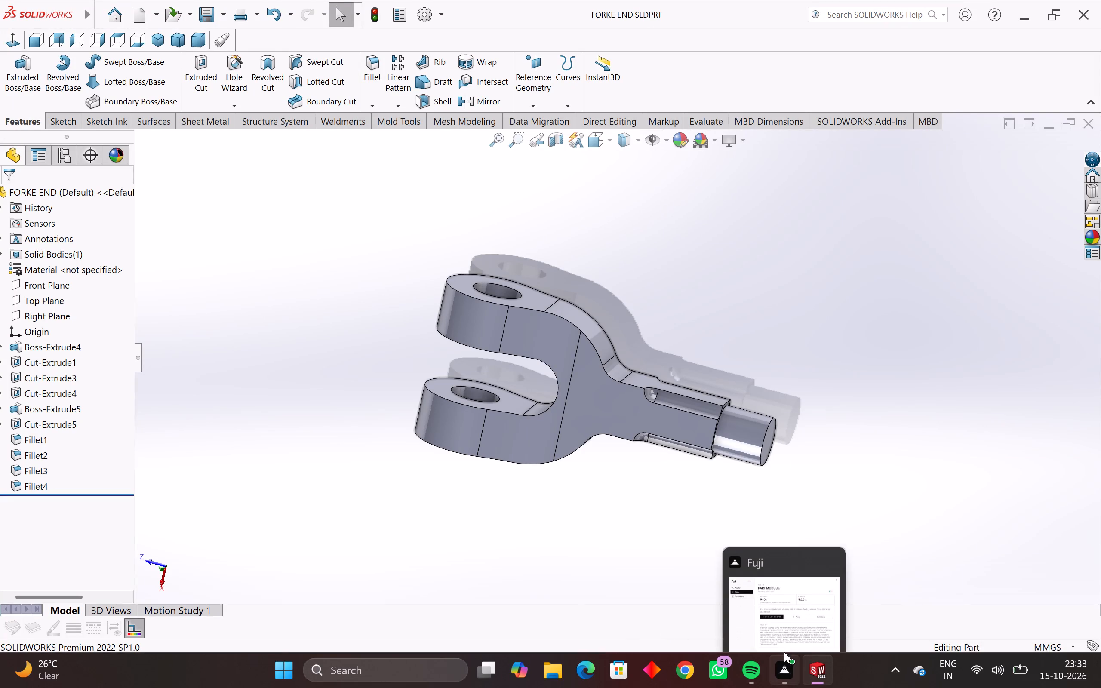
scroll(707, 474, "up", 1)
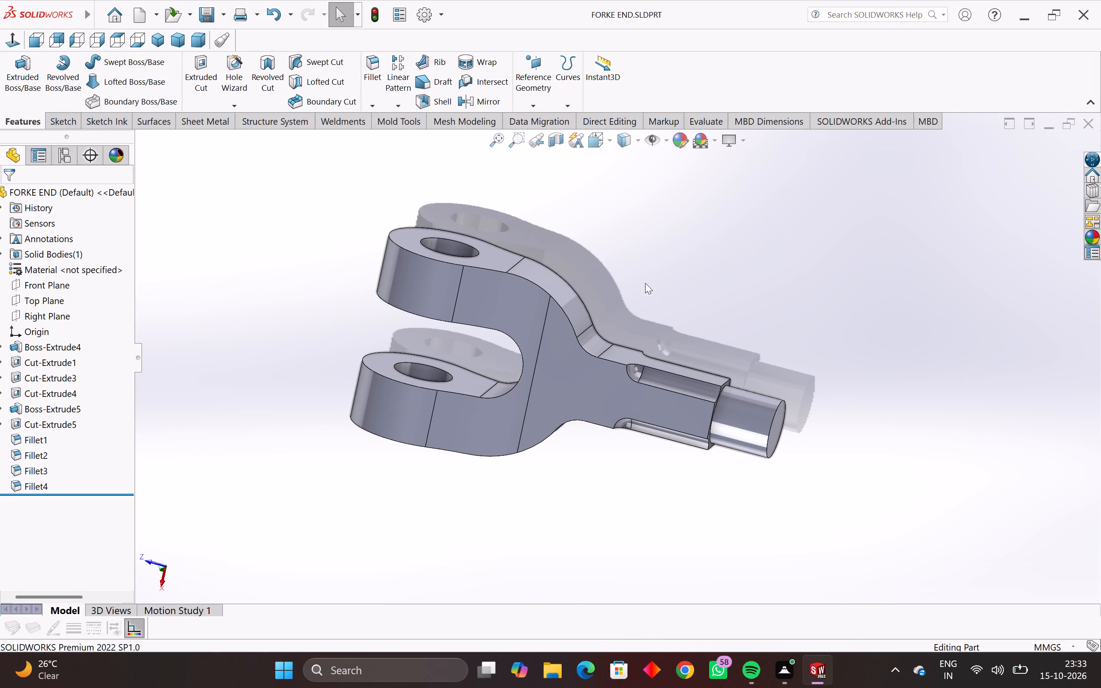
middle_click_drag(622, 289, 622, 299)
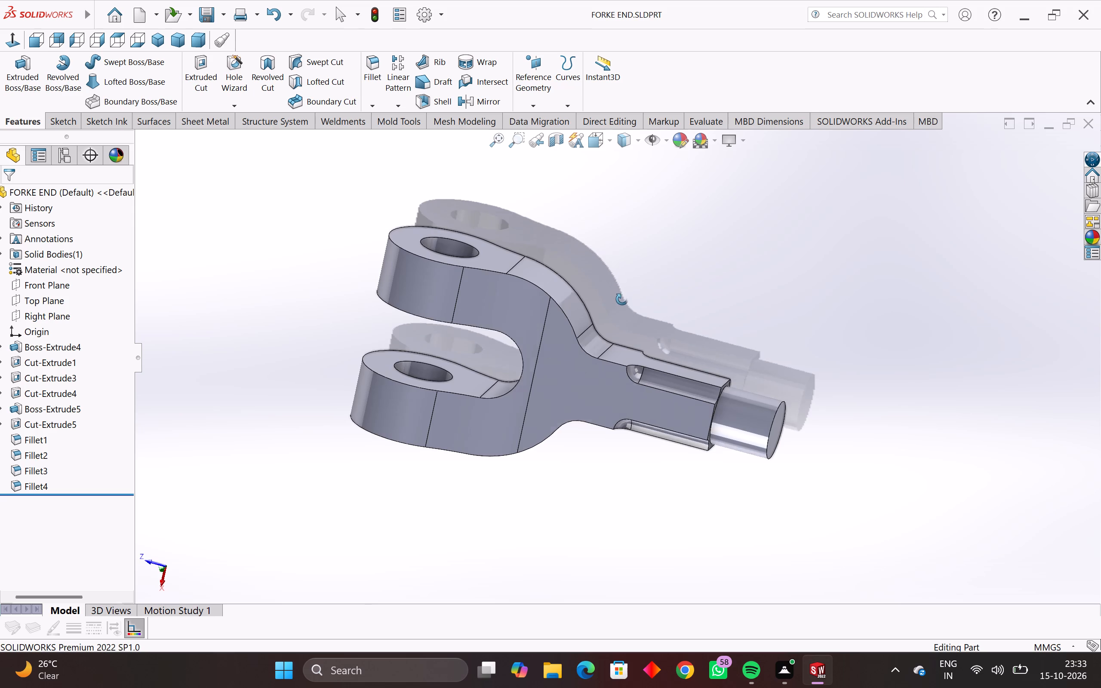
middle_click_drag(622, 299, 622, 352)
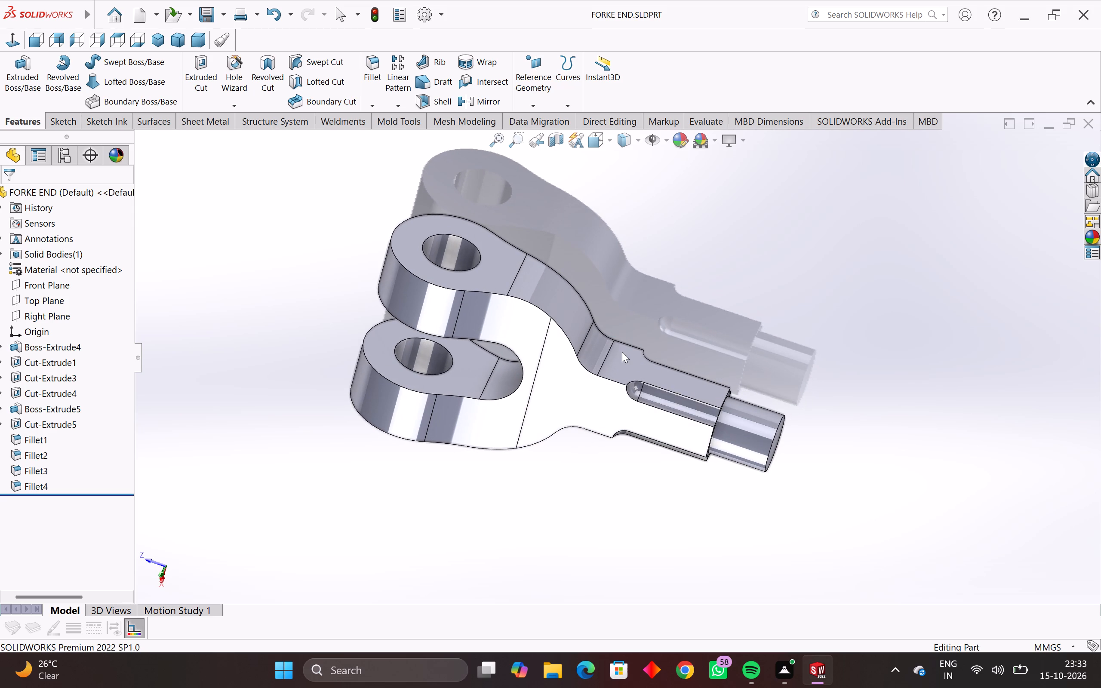
key("ctrl+s")
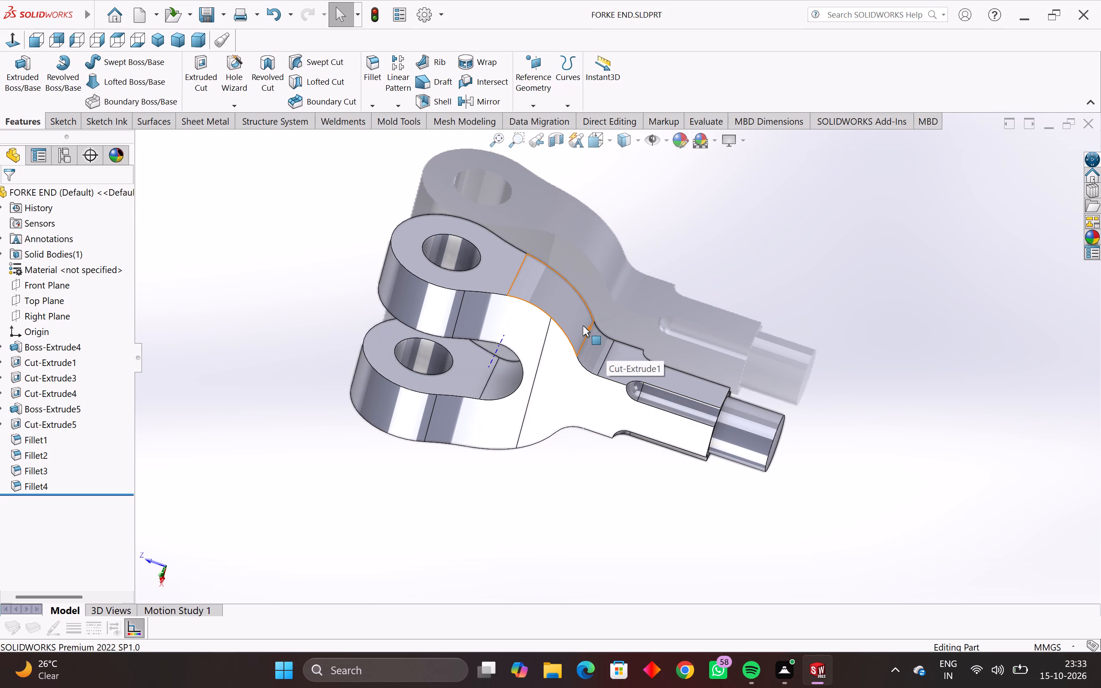
Preview the fork end's current screen image as a printed page, then close the preview.
key("ctrl+p")
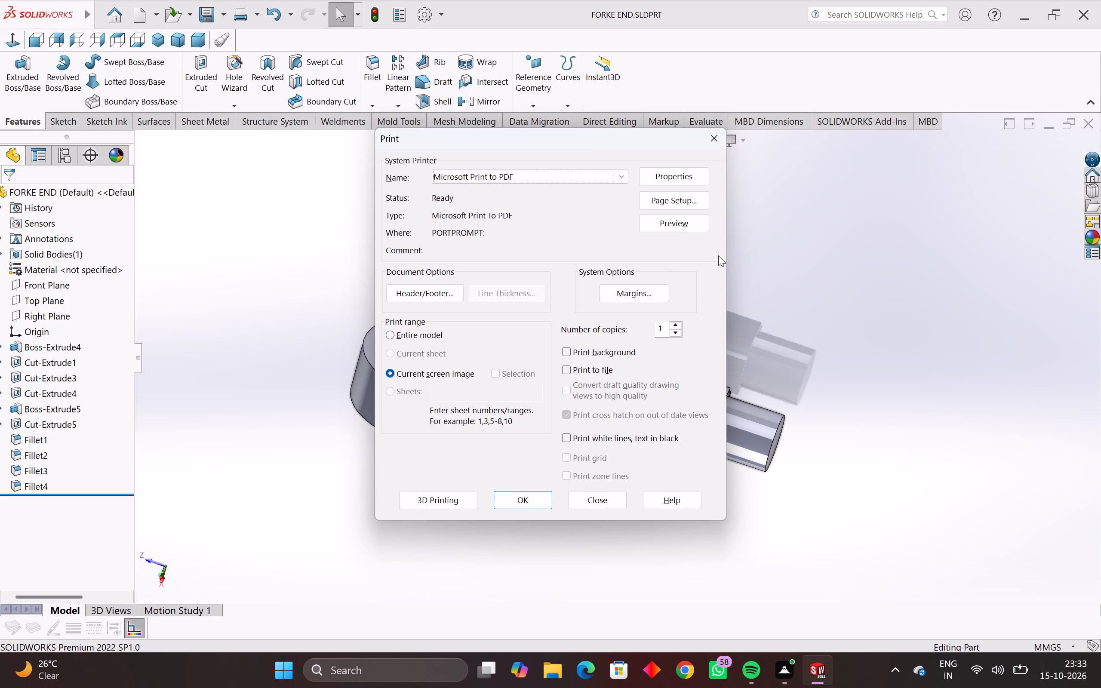
left_click(677, 224)
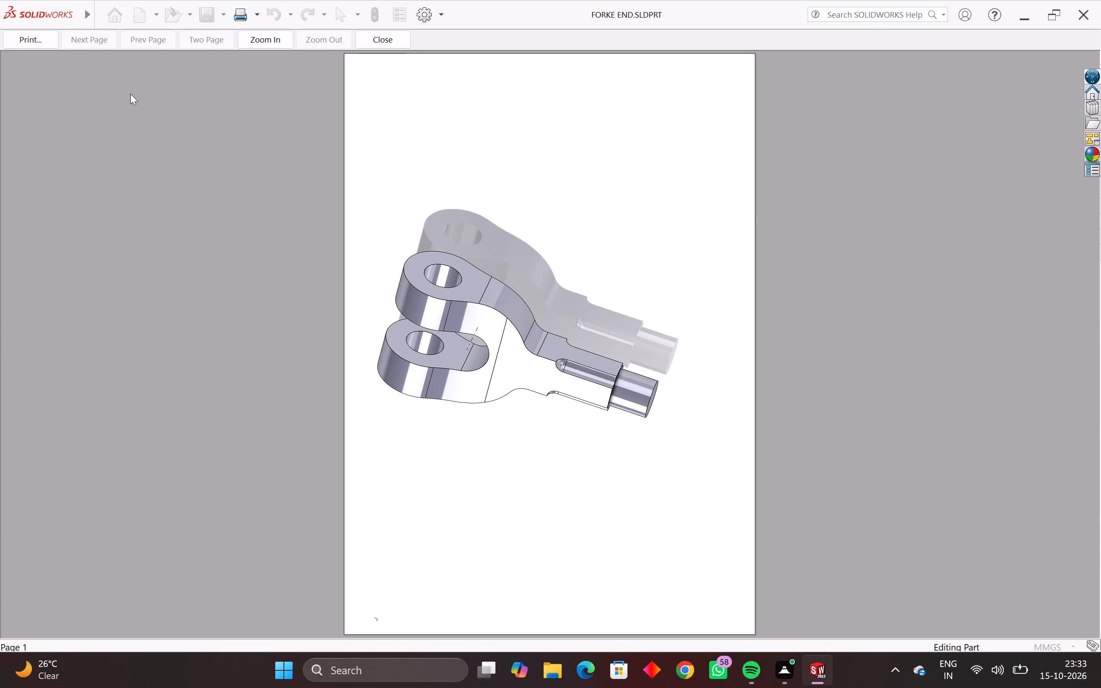
left_click(374, 40)
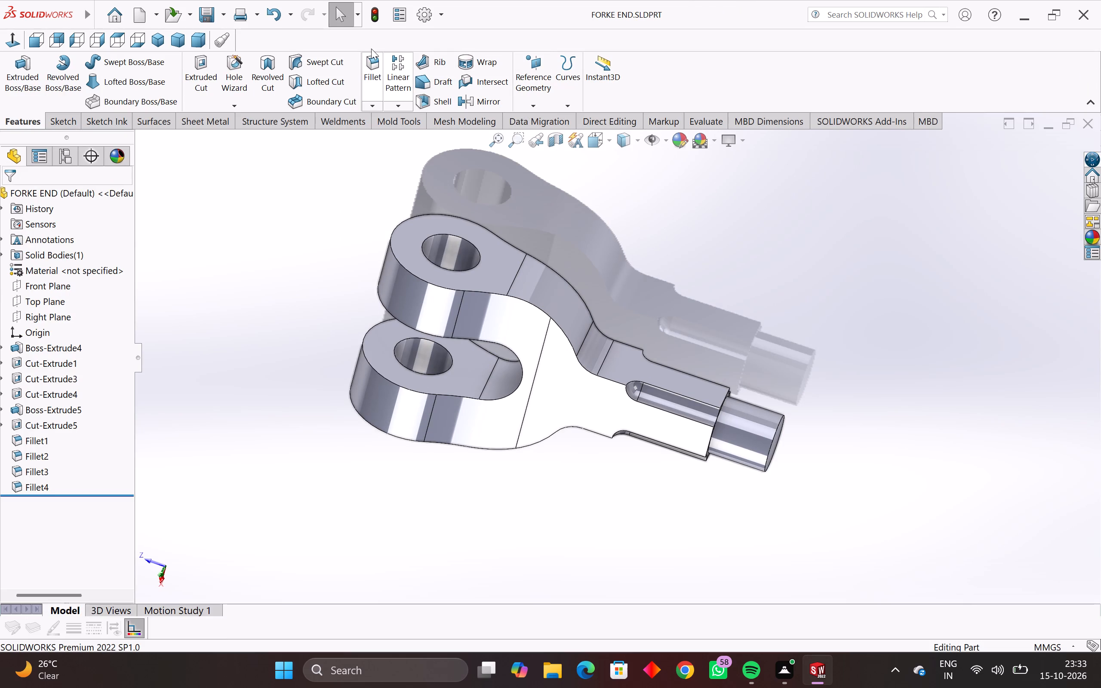
Turn off the display of axes in the fork end model view.
left_click(667, 141)
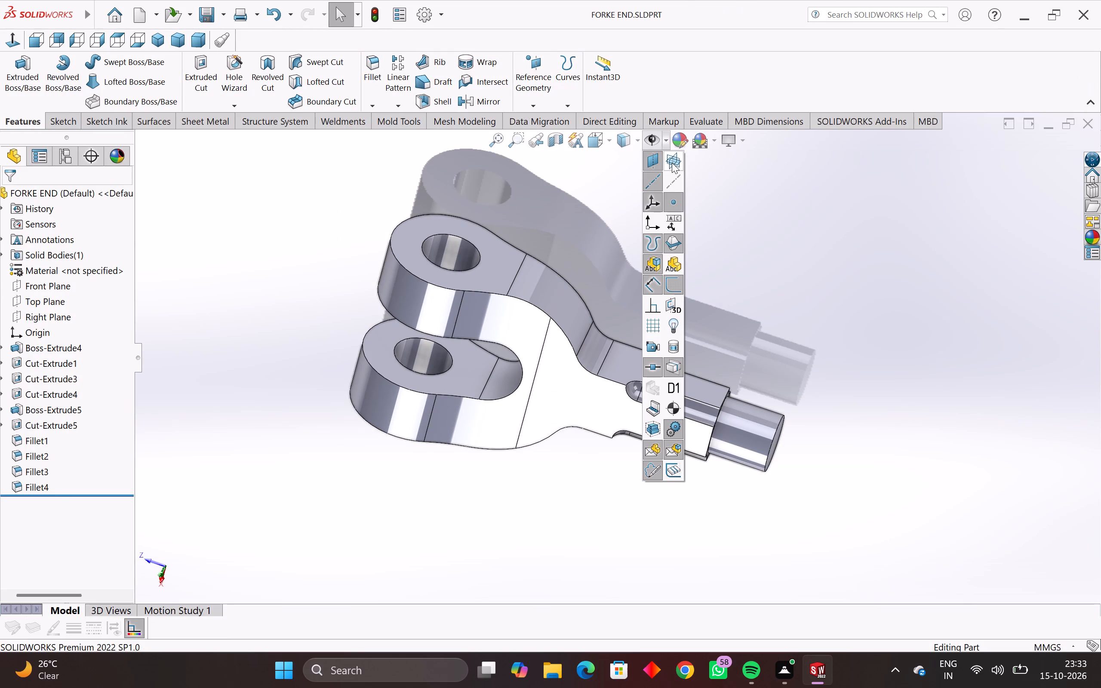
left_click(656, 184)
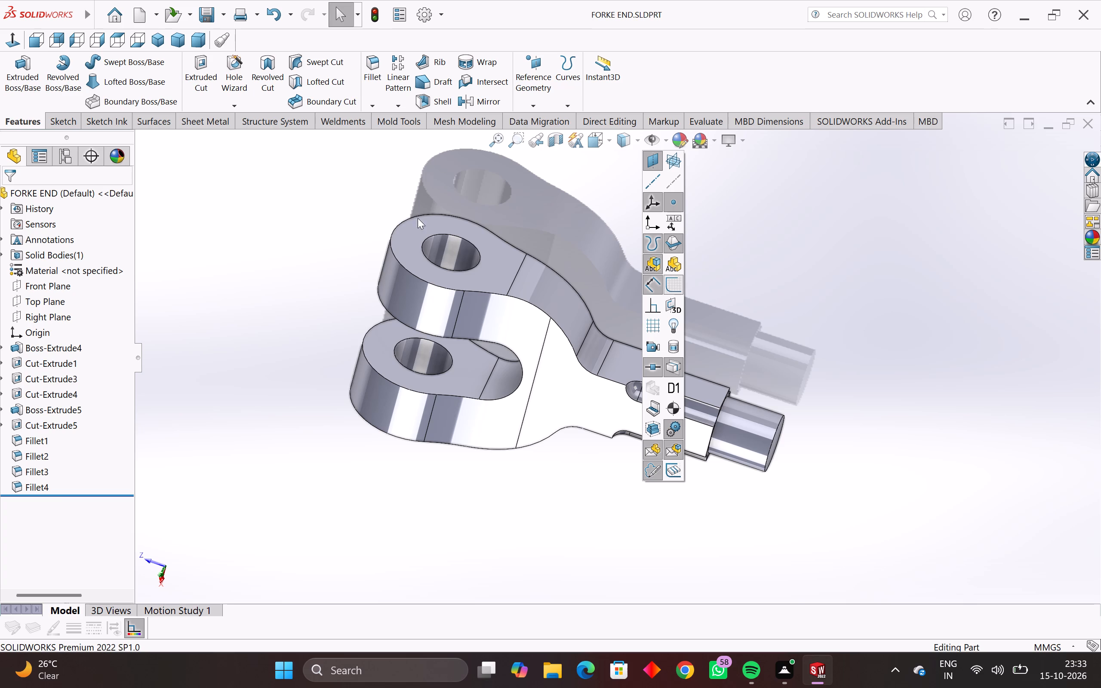
left_click(399, 193)
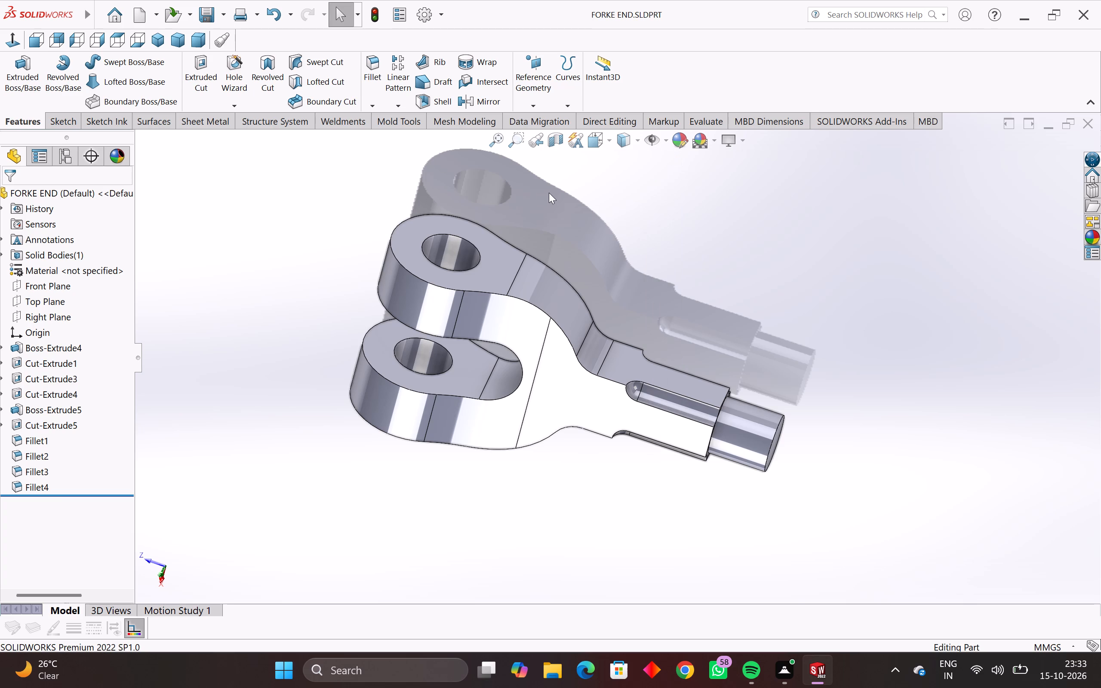
Preview the enlarged fork end view and print its current screen image to a PDF named FORKE END in Documents.
scroll(548, 202, "up", 1)
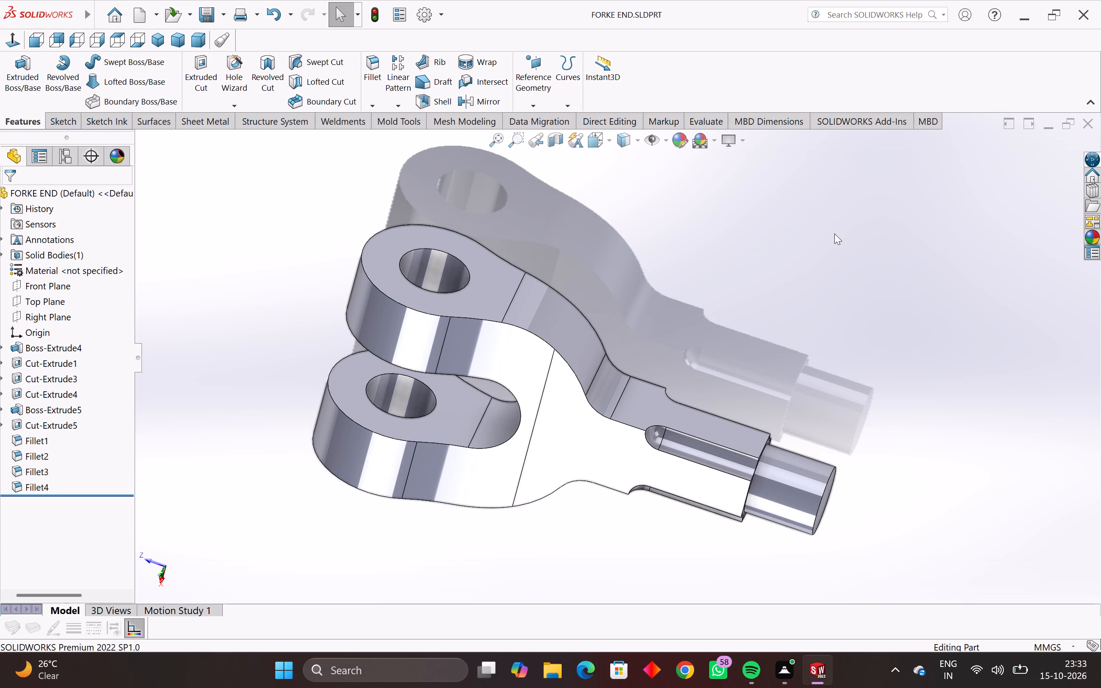
key("ctrl+p")
left_click(674, 227)
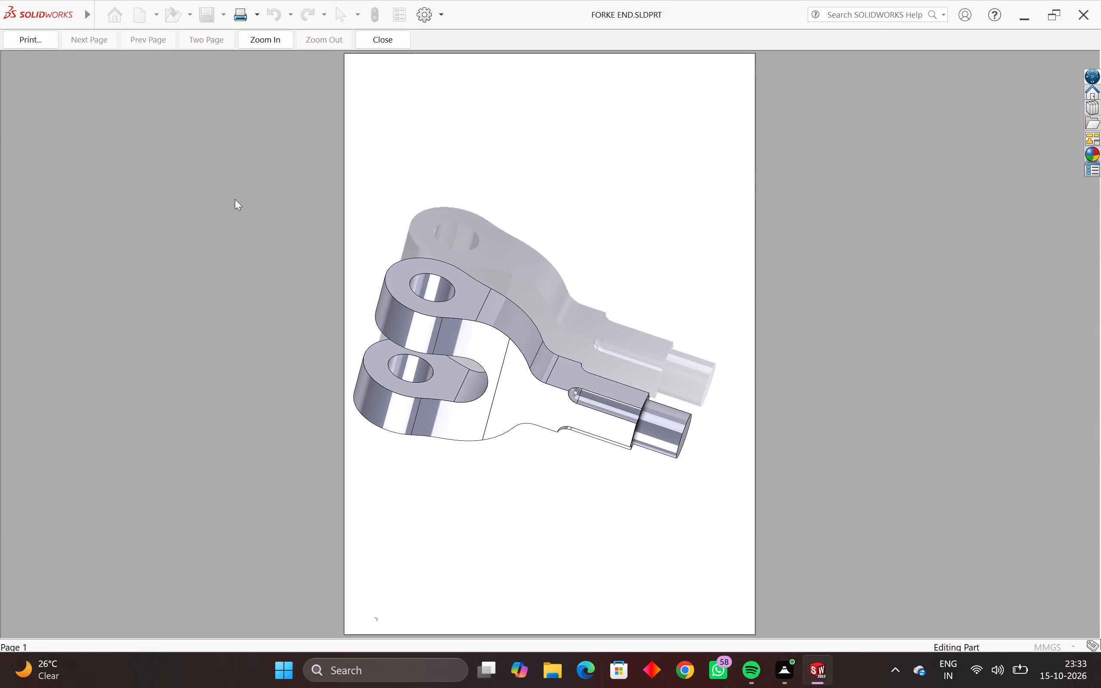
left_click(34, 44)
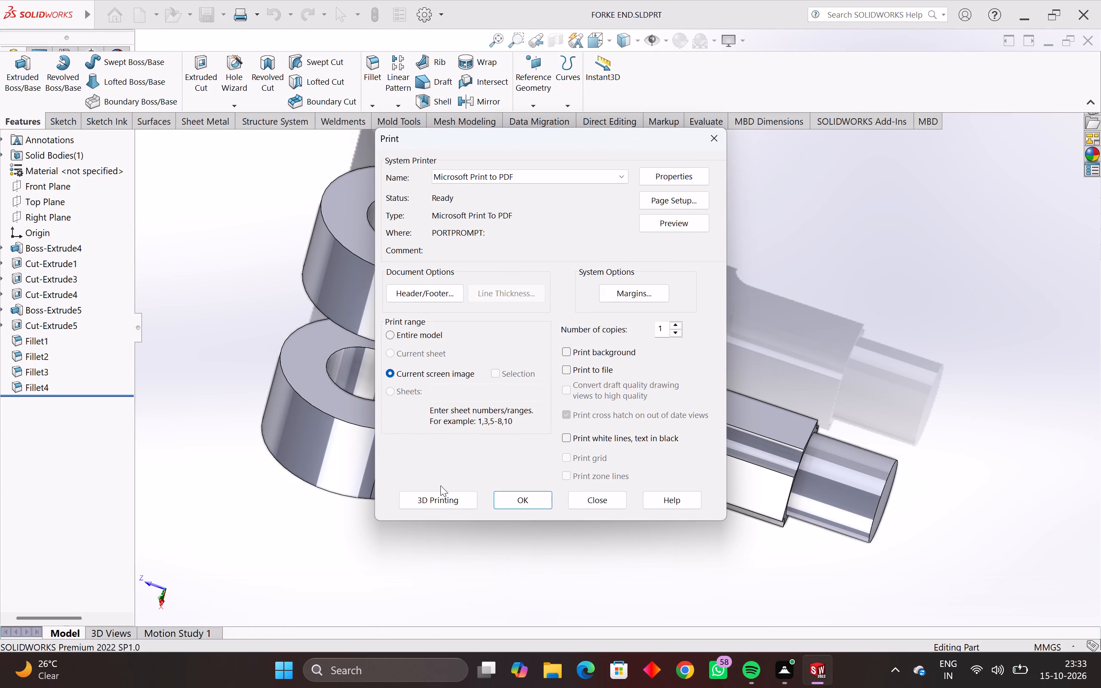
left_click(514, 502)
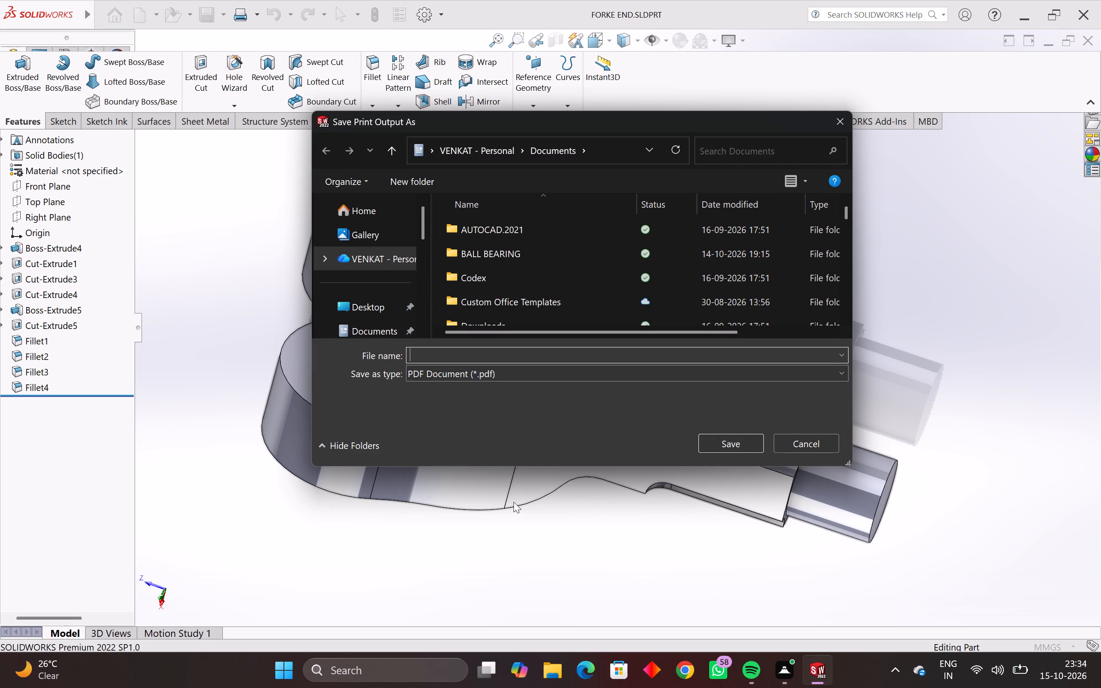
type("FOR")
type("KE")
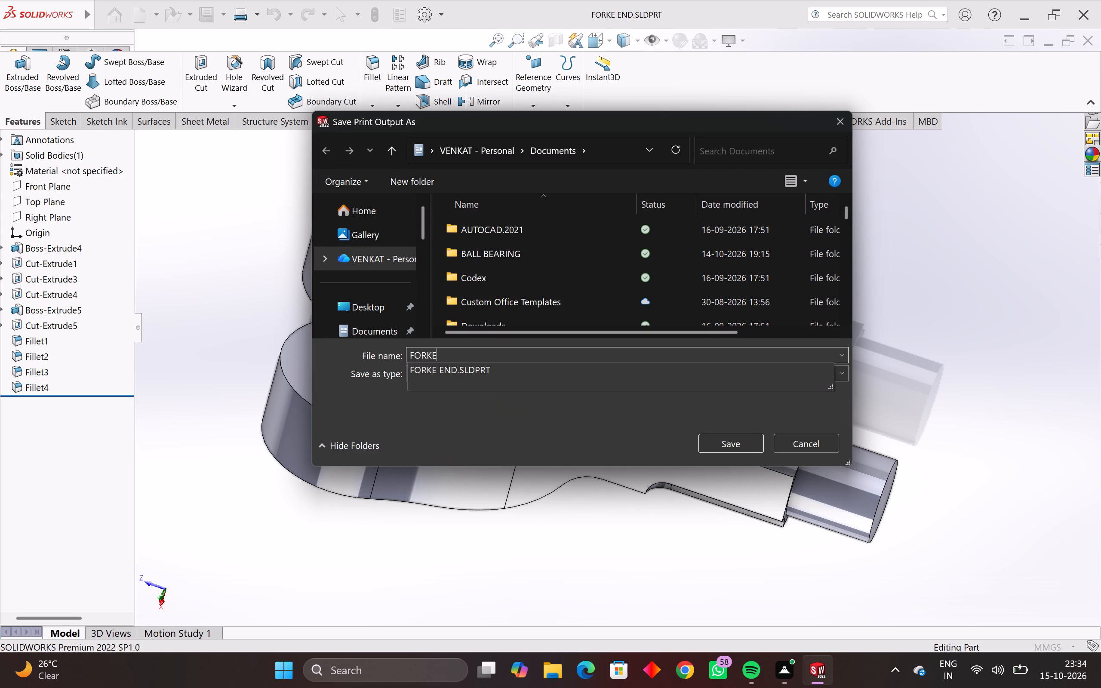
key("space")
type("EN")
key("d")
key("Return")
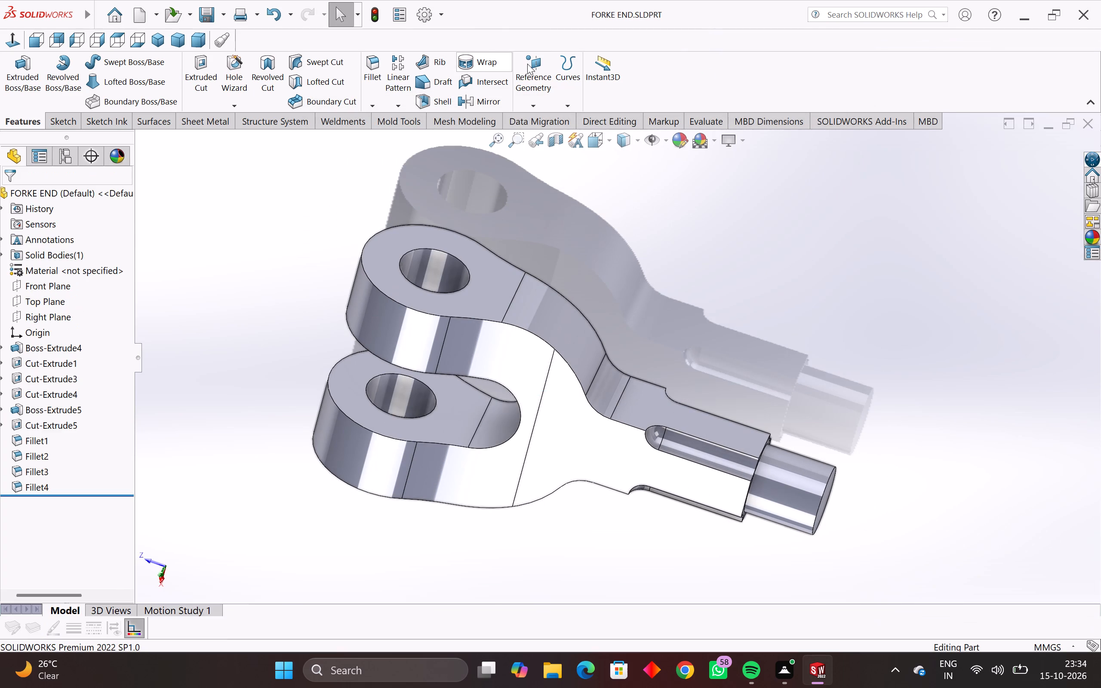
Open the recent part document 4.EYE END.
left_click(190, 14)
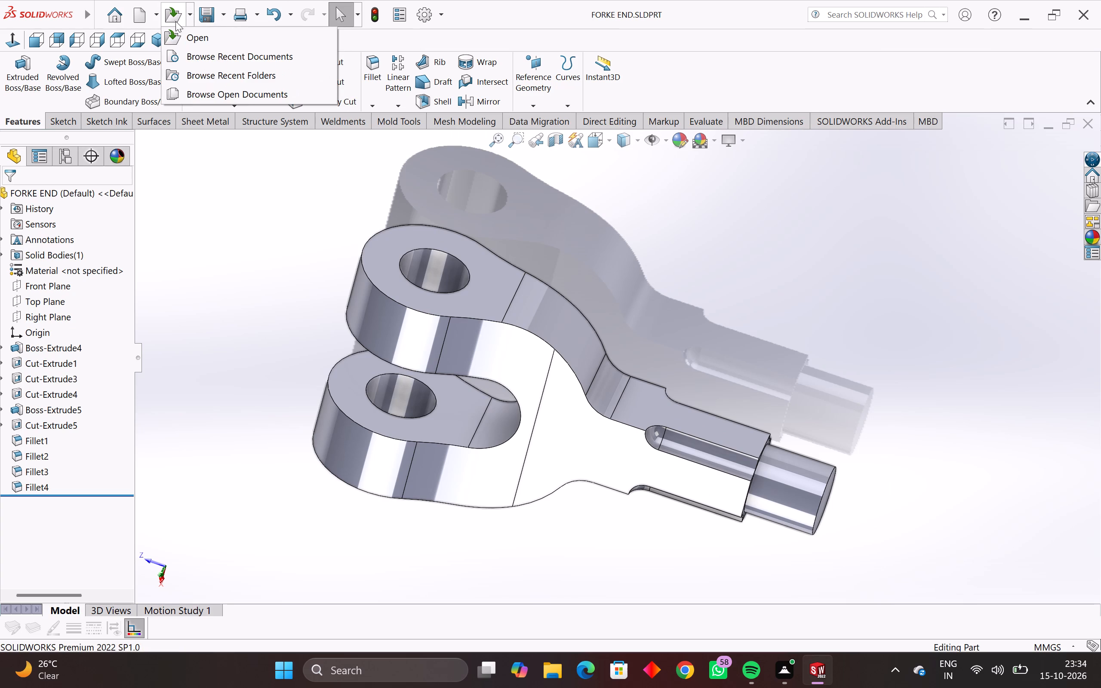
left_click(203, 71)
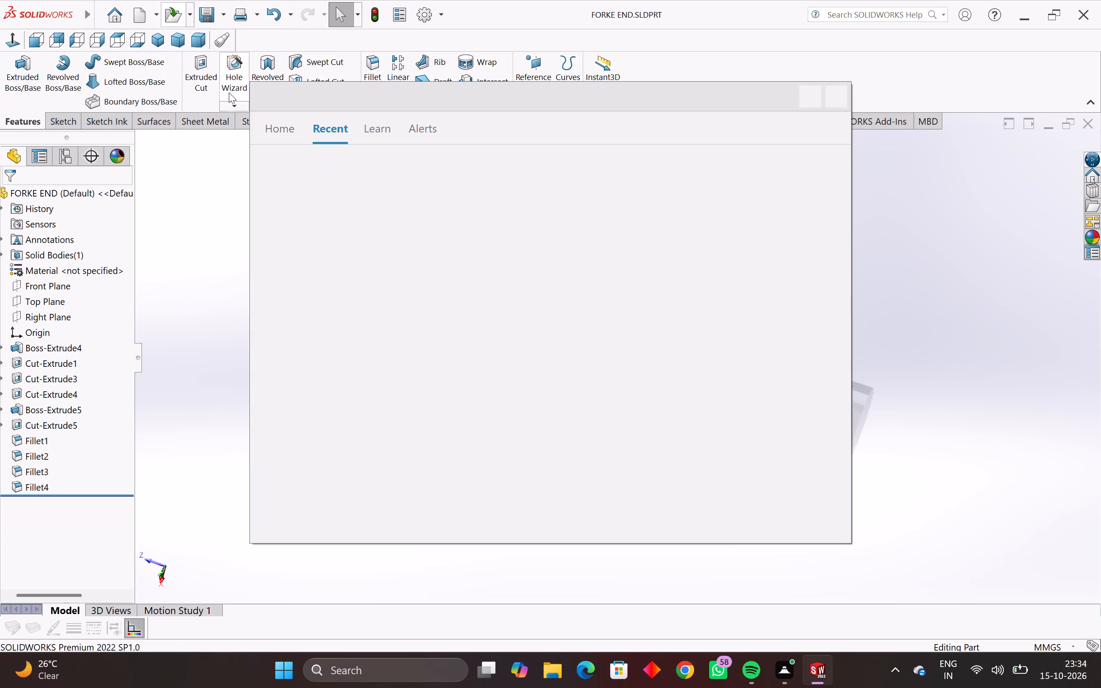
left_click(291, 126)
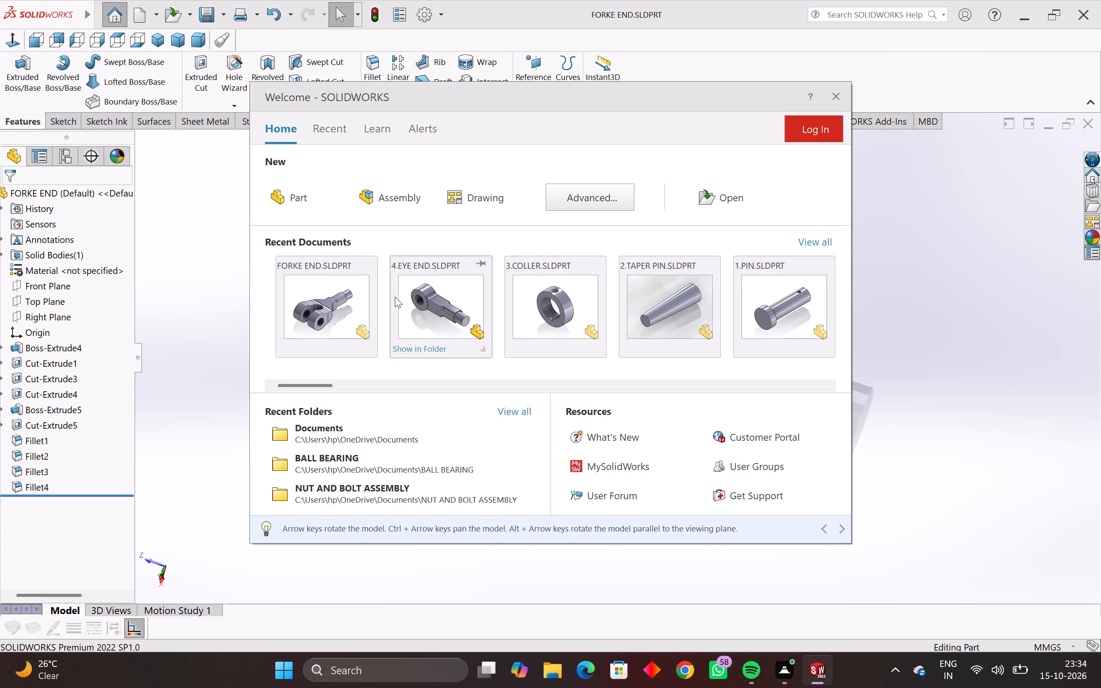
double_click(442, 309)
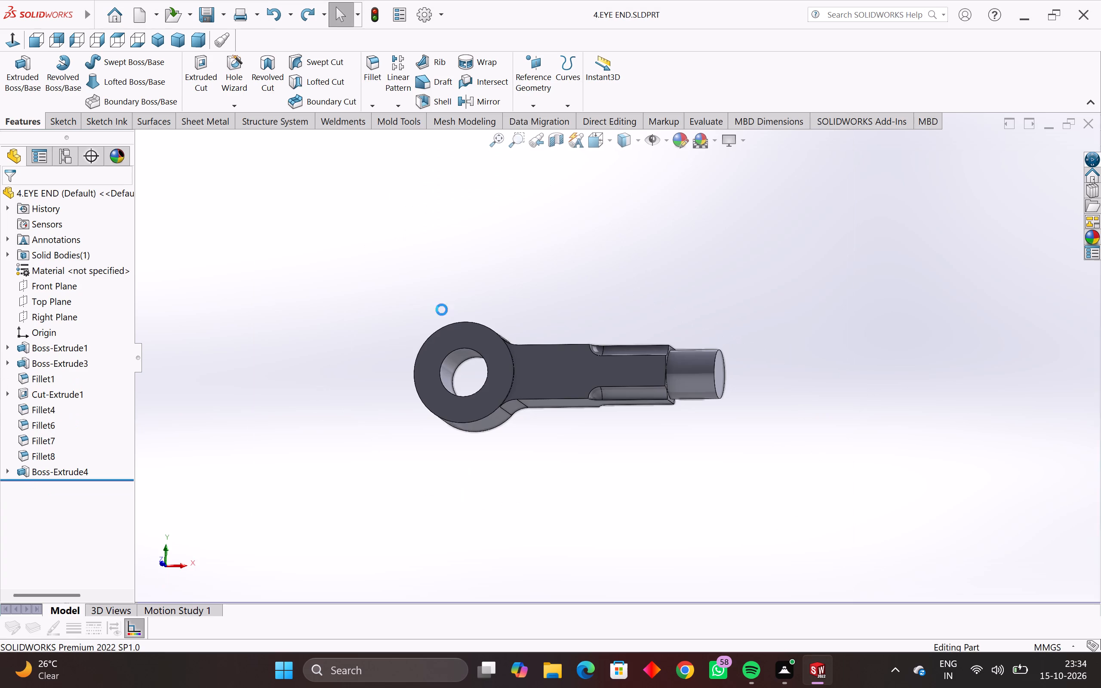
Preview the eye end's printed page in an enlarged, tilted view, then close the preview.
middle_click_drag(565, 362, 565, 423)
scroll(576, 374, "up", 3)
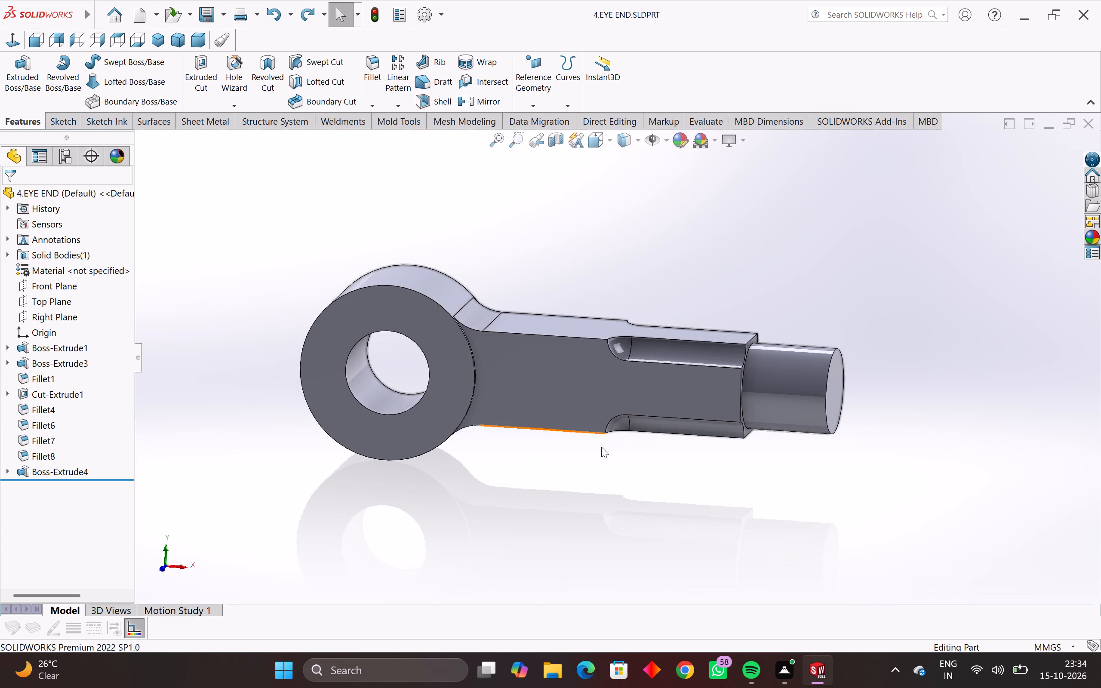
key("ctrl+p")
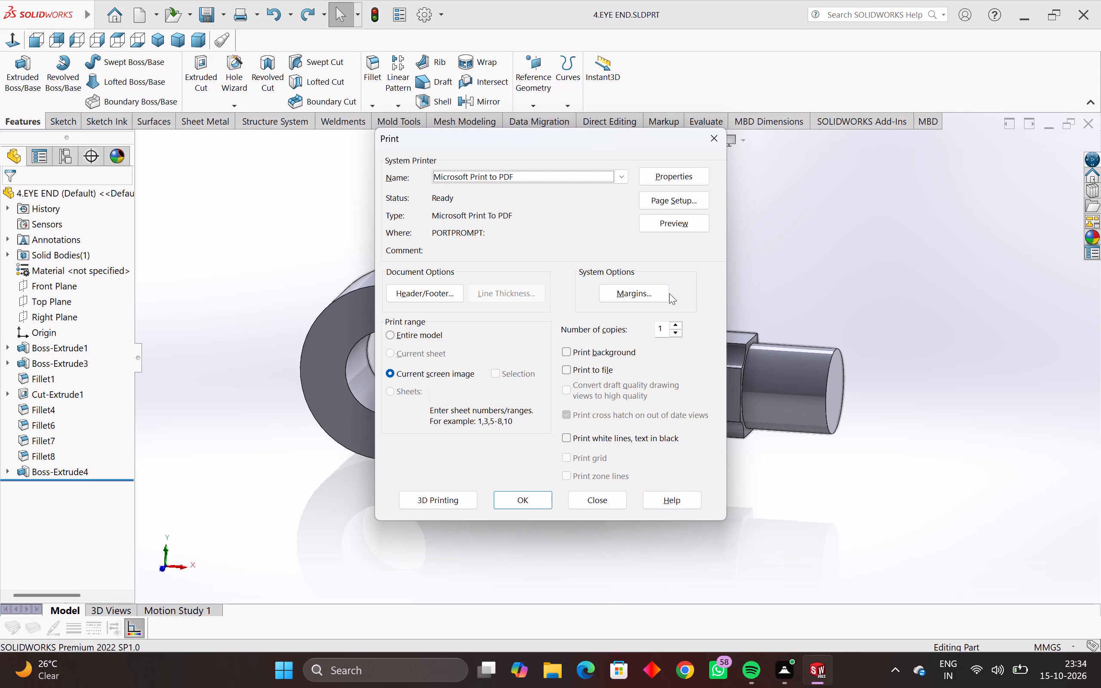
left_click(682, 227)
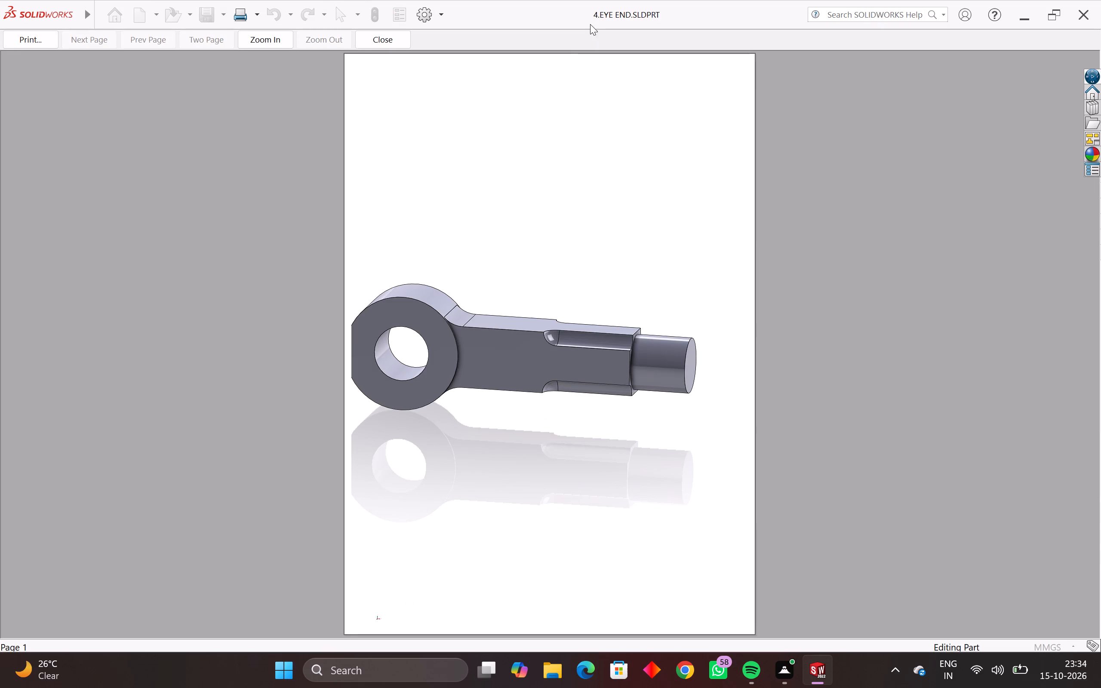
left_click(381, 39)
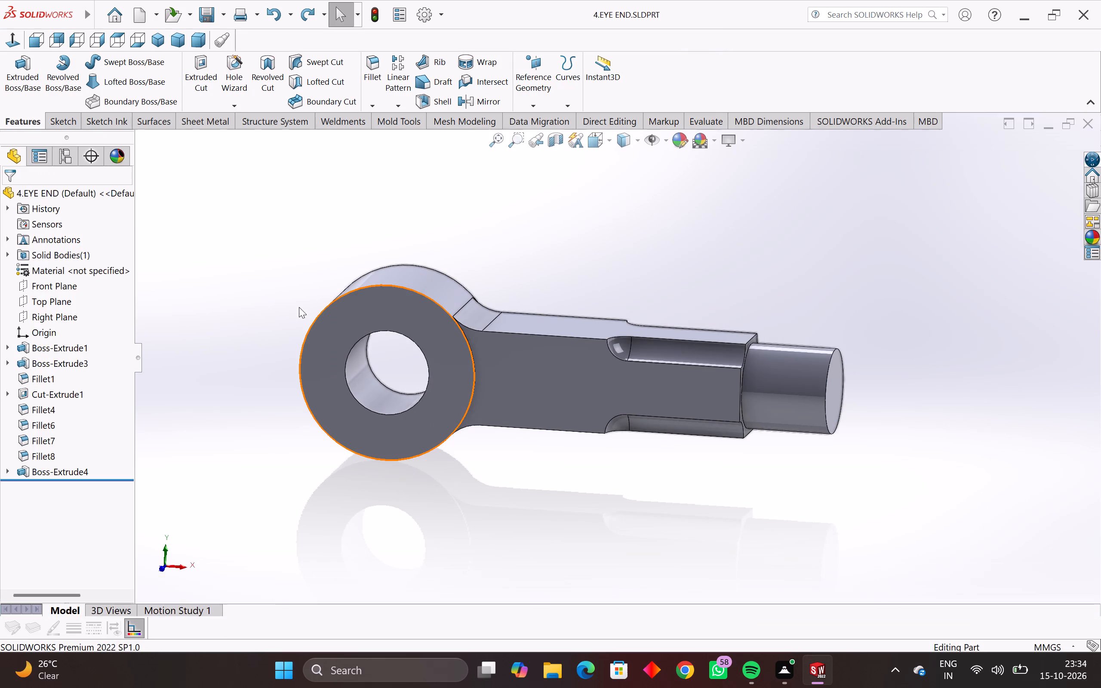
Preview the slightly reduced, tilted eye end view and print its current screen image to a PDF named EYE END in Documents.
scroll(292, 308, "down", 1)
middle_click_drag(363, 433, 364, 433)
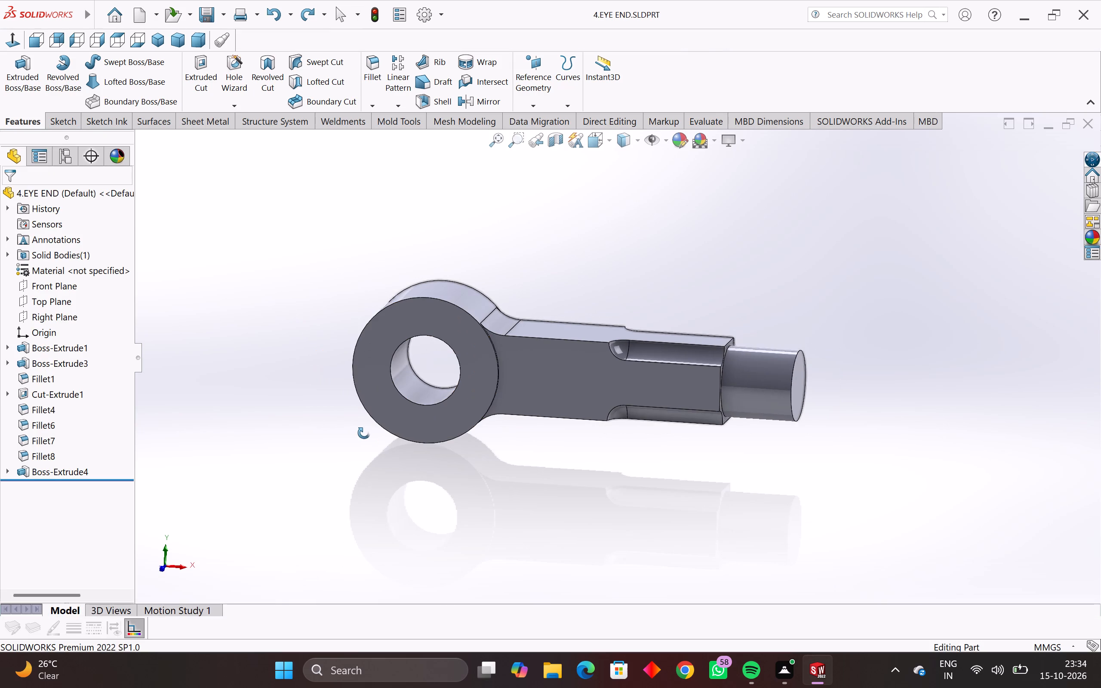
middle_click_drag(364, 433, 352, 430)
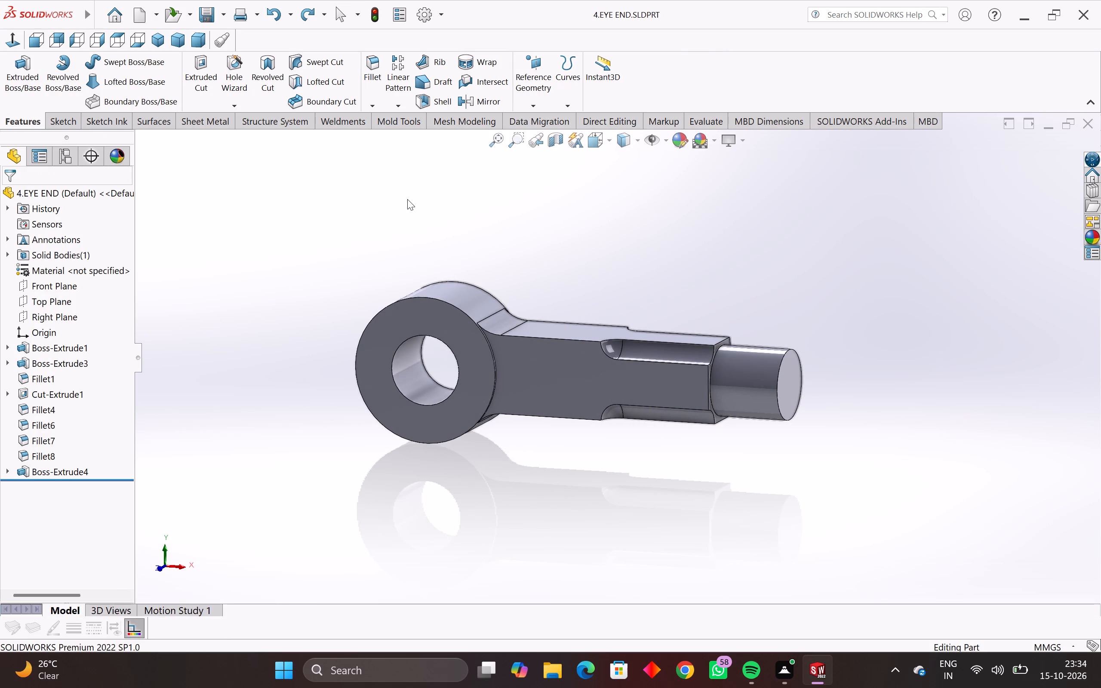
key("ctrl+p")
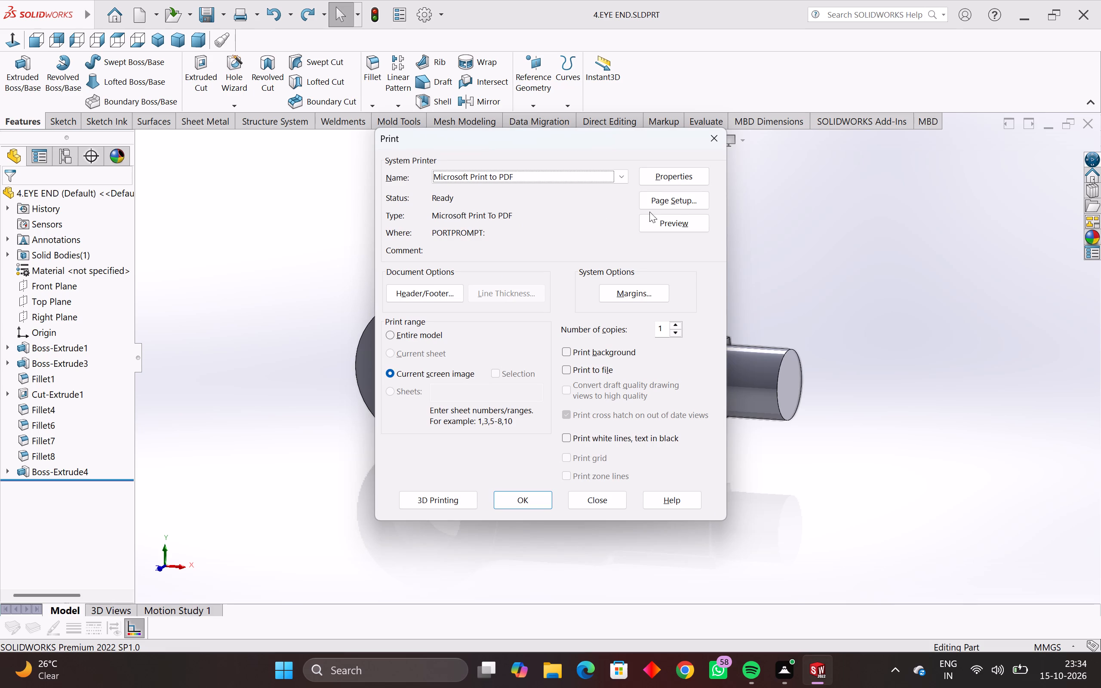
left_click_drag(678, 223, 673, 223)
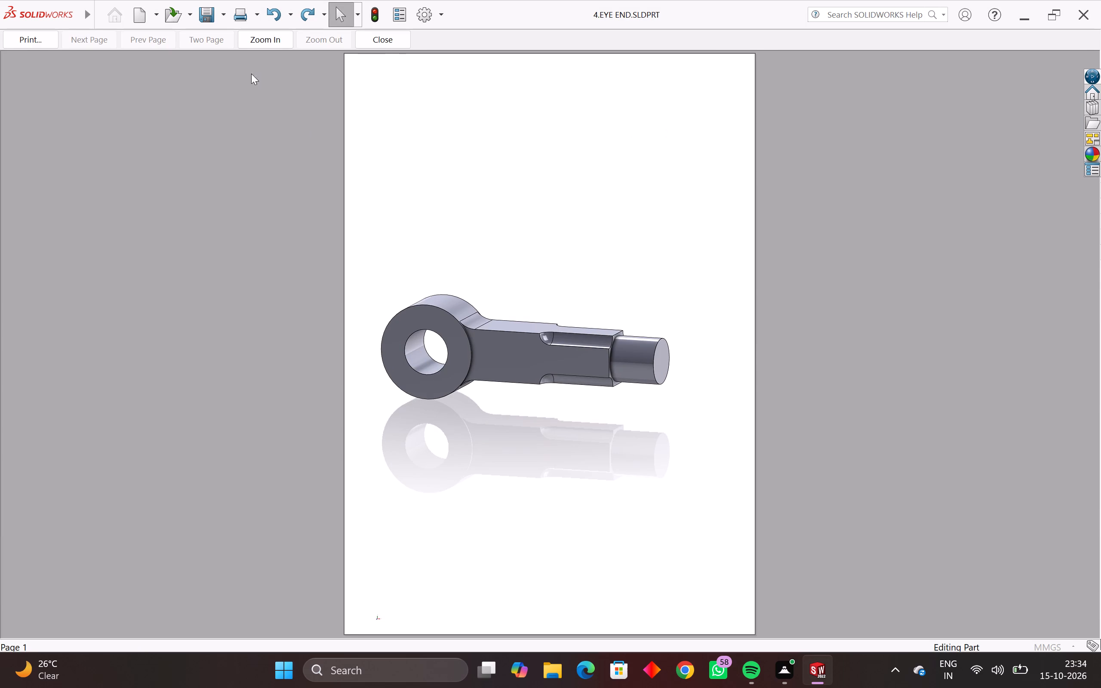
left_click(31, 36)
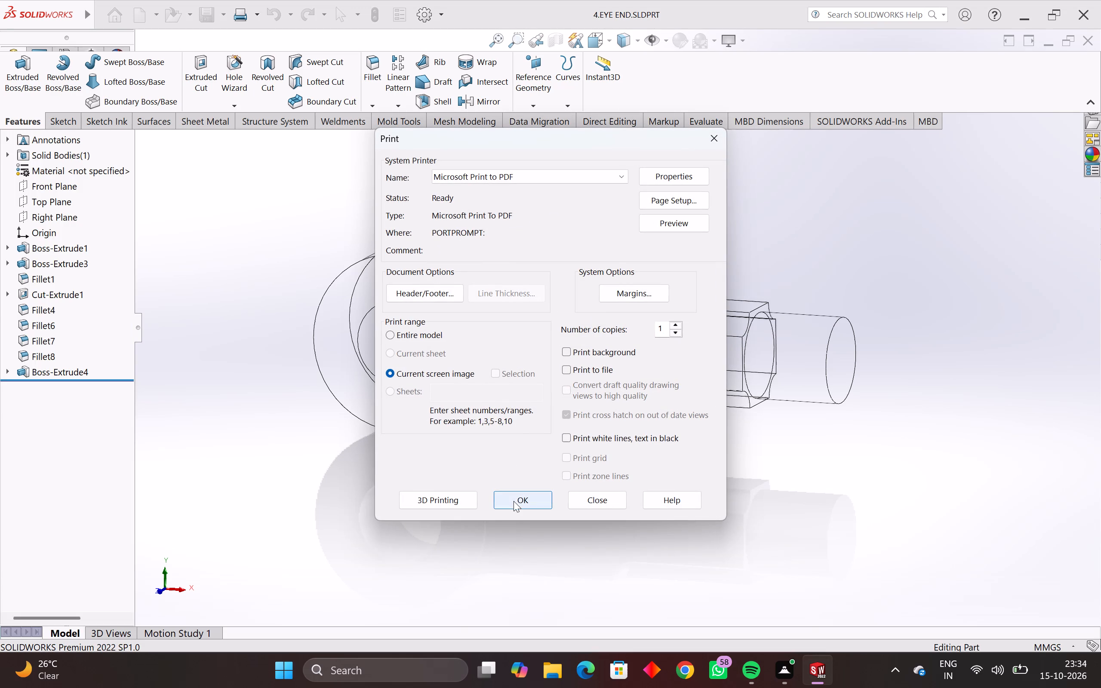
left_click(514, 501)
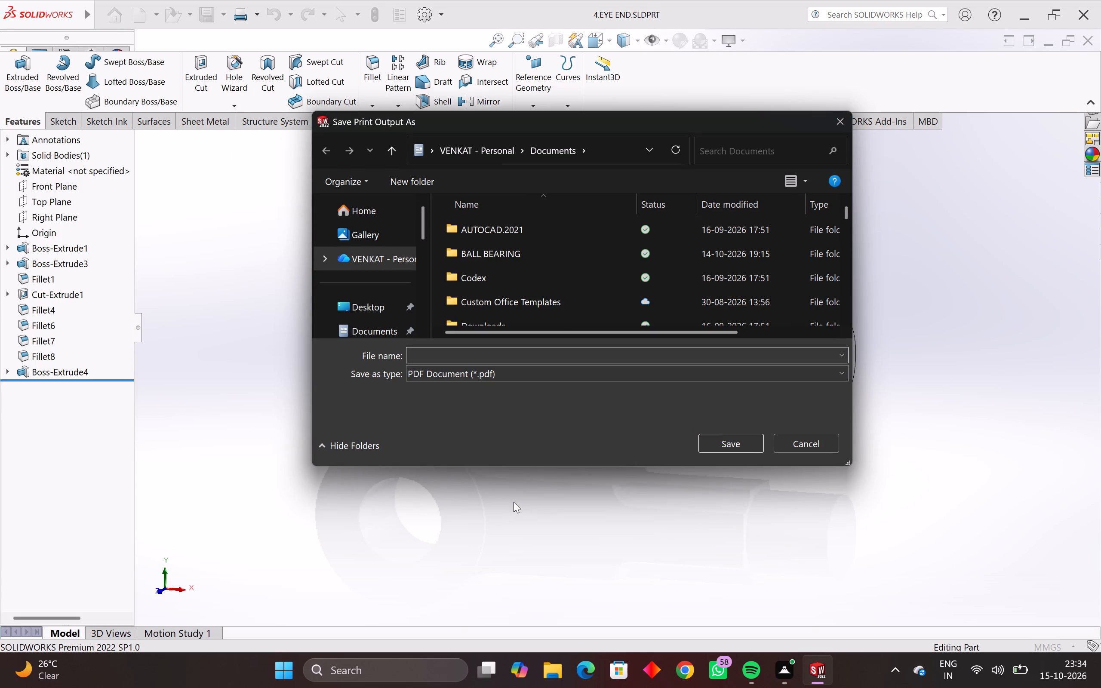
type("EYE END")
left_click(744, 443)
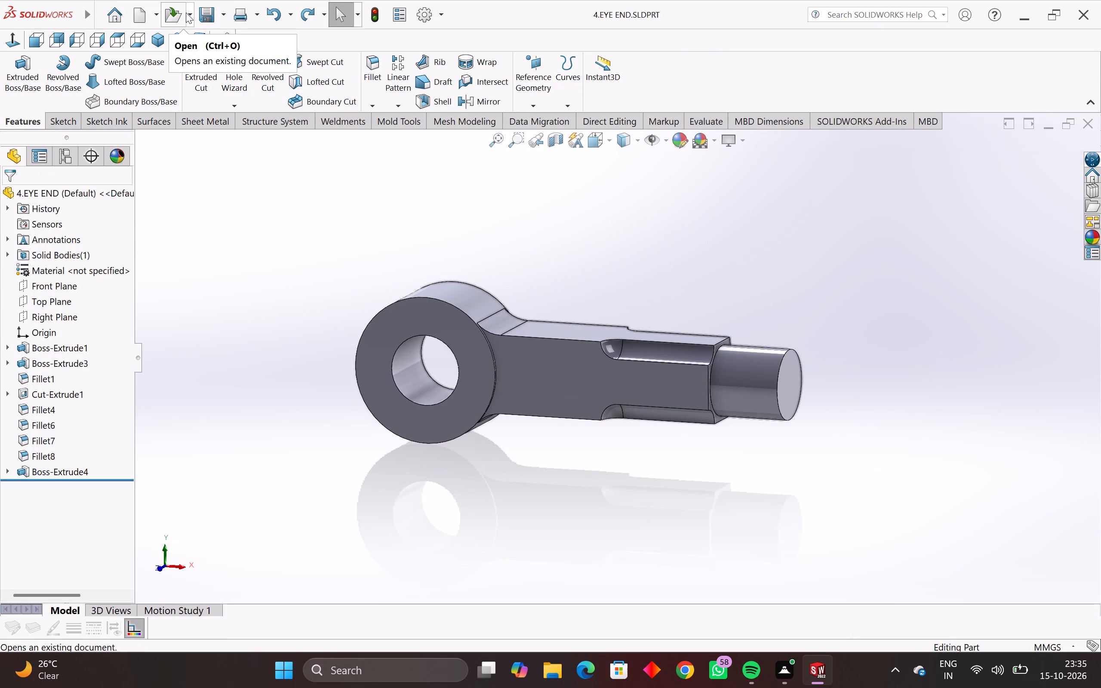
Open the recent part document 3.COLLER.
left_click(186, 12)
left_click(194, 70)
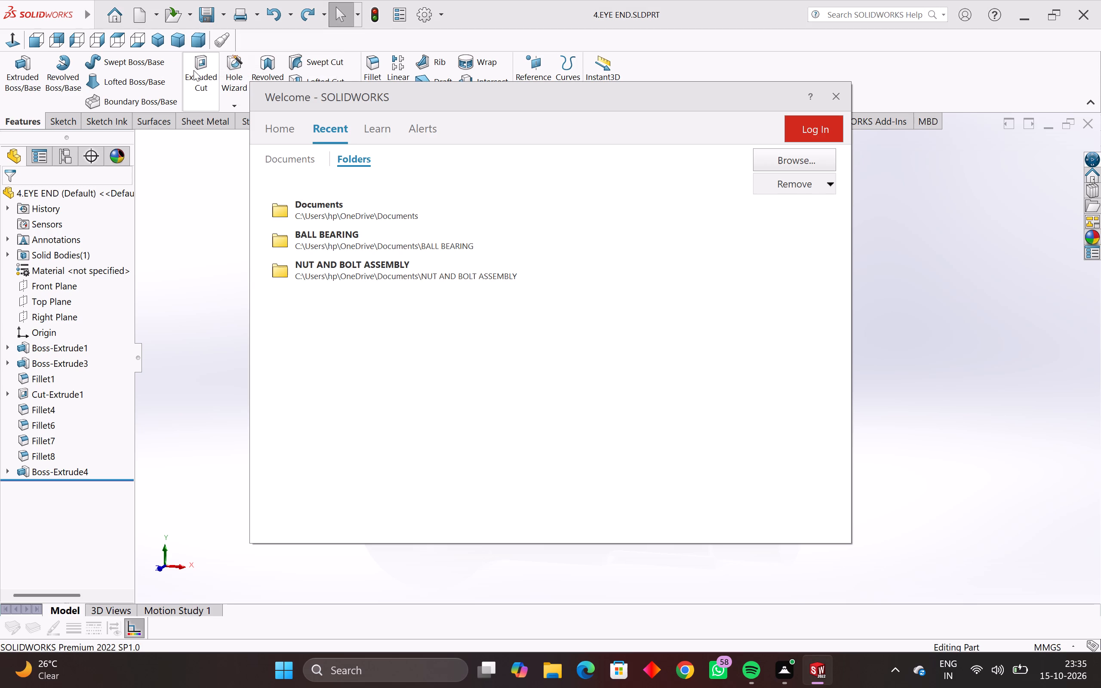
left_click(287, 126)
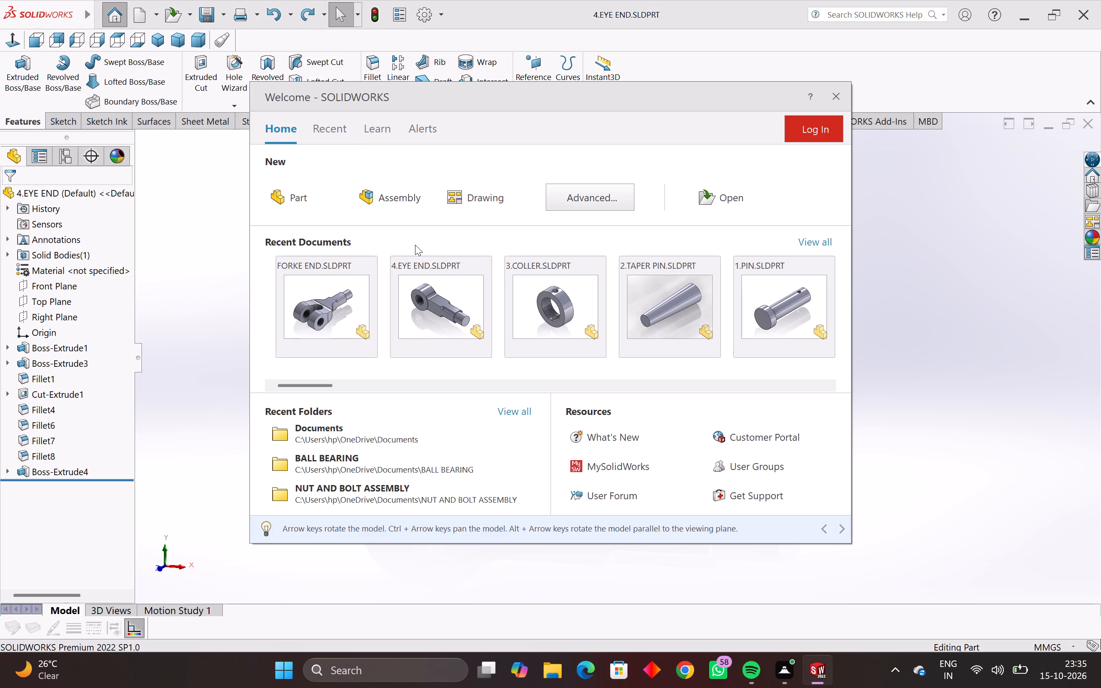
double_click(566, 311)
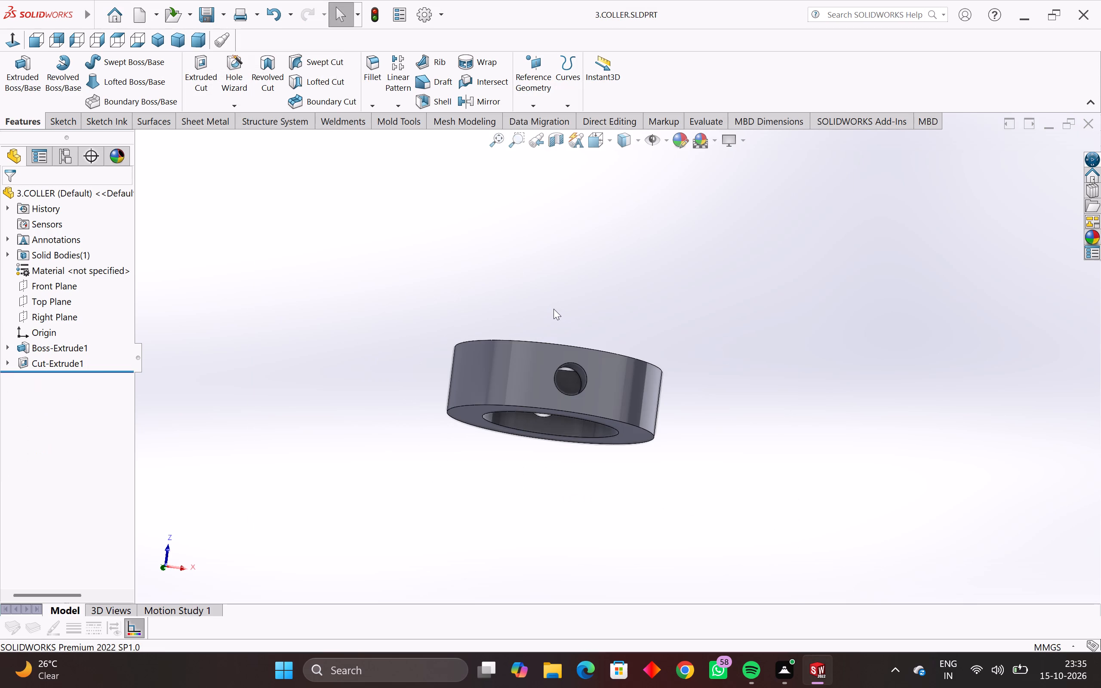
Turn off the display of axes in the collar model view.
middle_click_drag(578, 398, 562, 330)
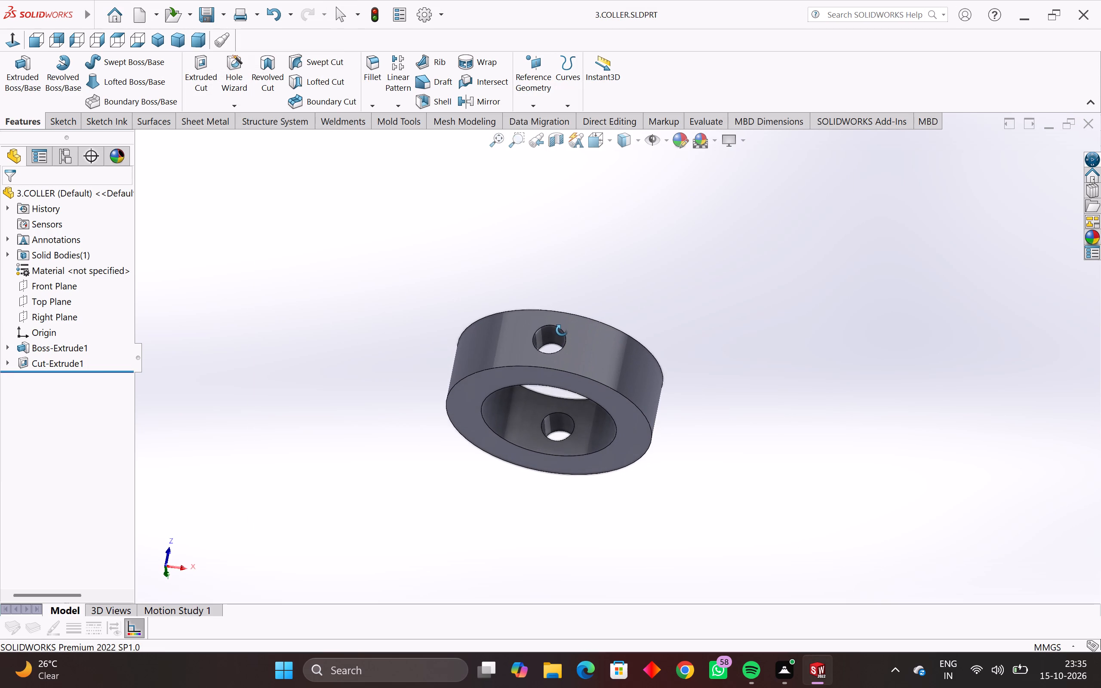
middle_click_drag(562, 330, 563, 322)
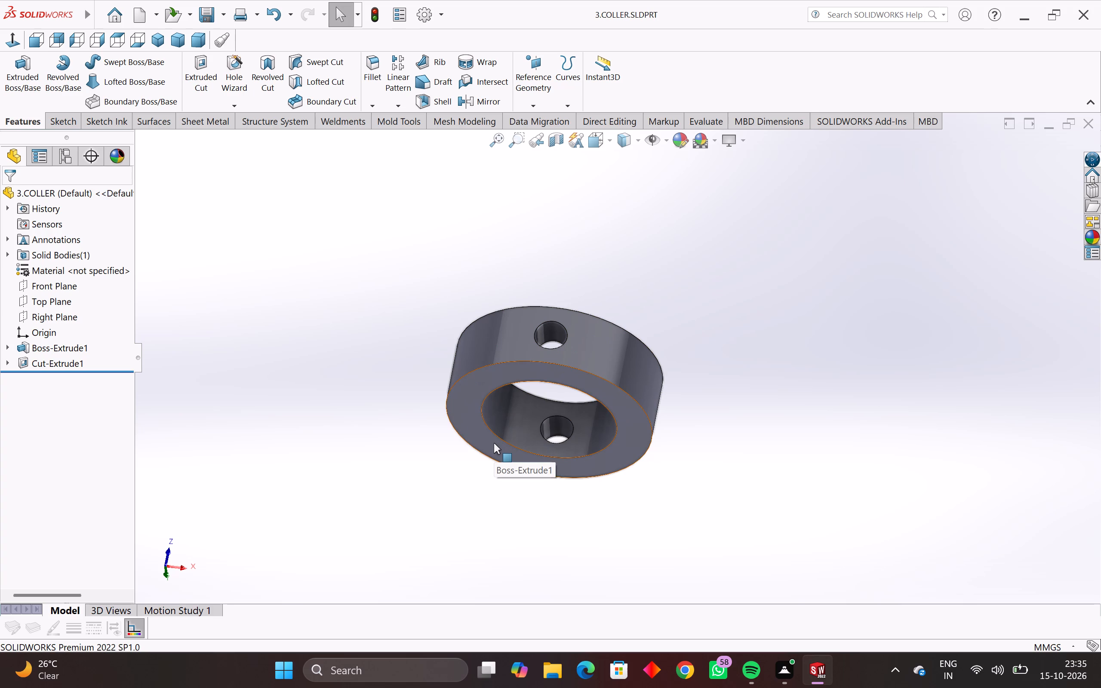
middle_click_drag(496, 417, 496, 417)
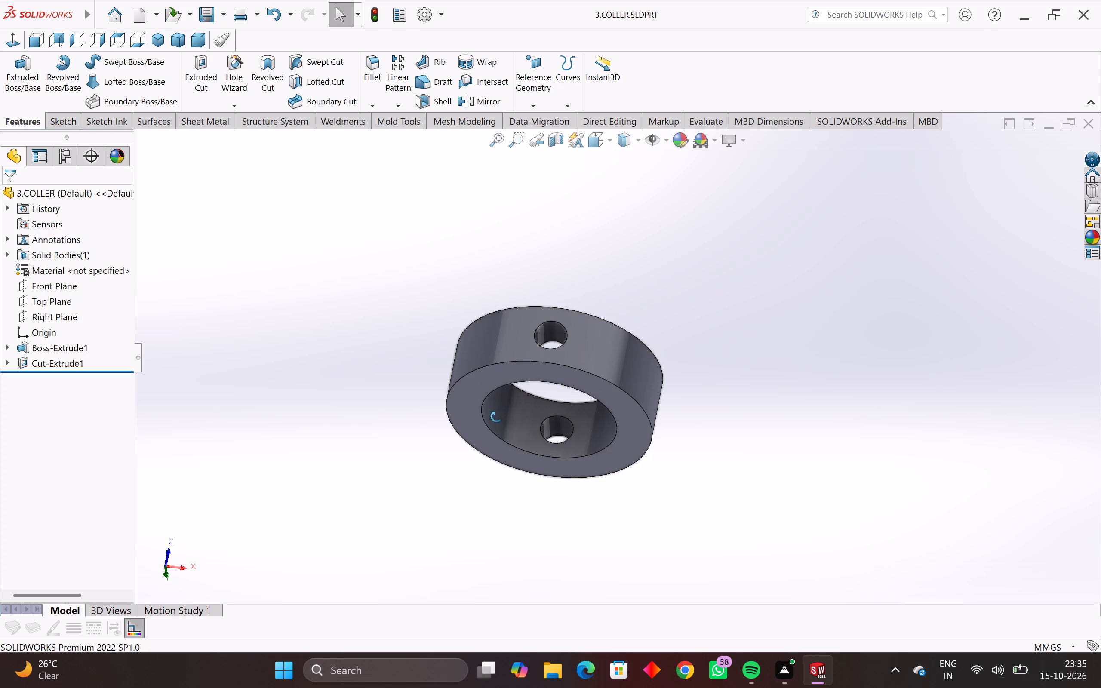
middle_click_drag(496, 417, 500, 414)
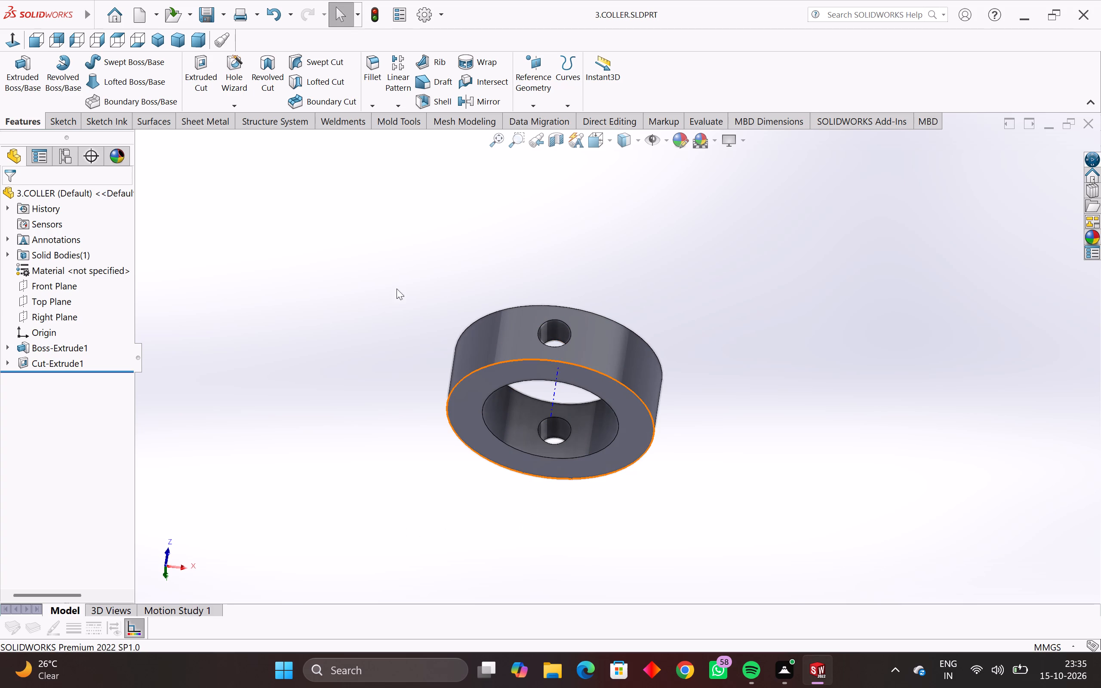
left_click(667, 143)
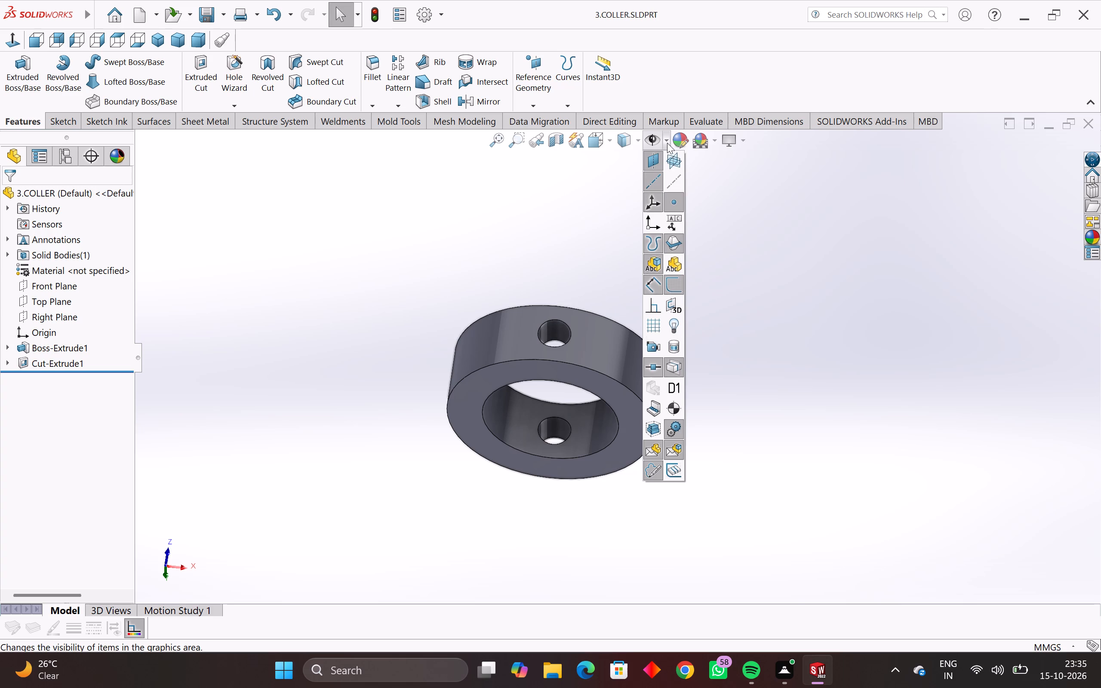
left_click(653, 180)
left_click(563, 213)
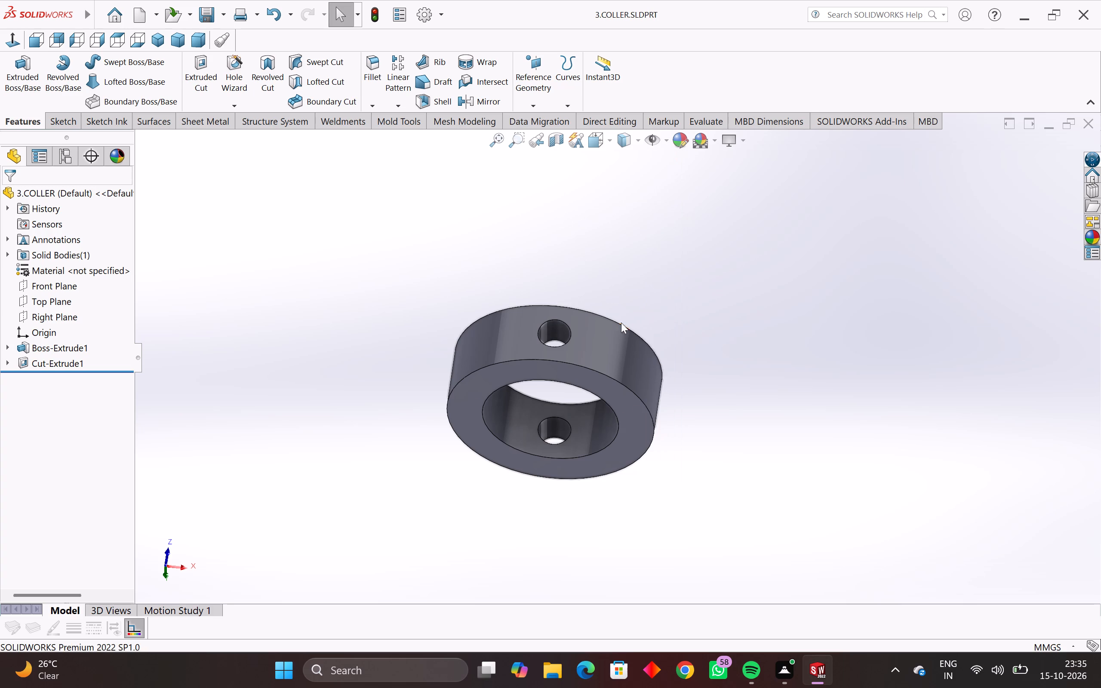
Preview the enlarged, tilted collar view and print its current screen image to a PDF named COLLER in Documents.
middle_click_drag(622, 325, 613, 285)
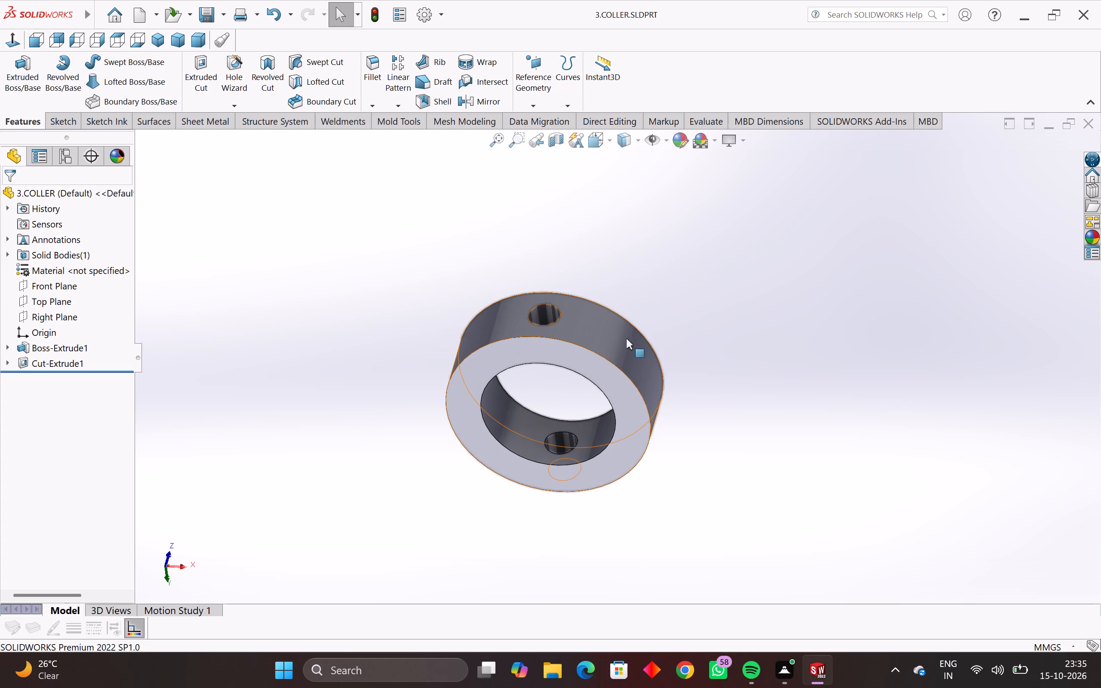
scroll(637, 381, "up", 1)
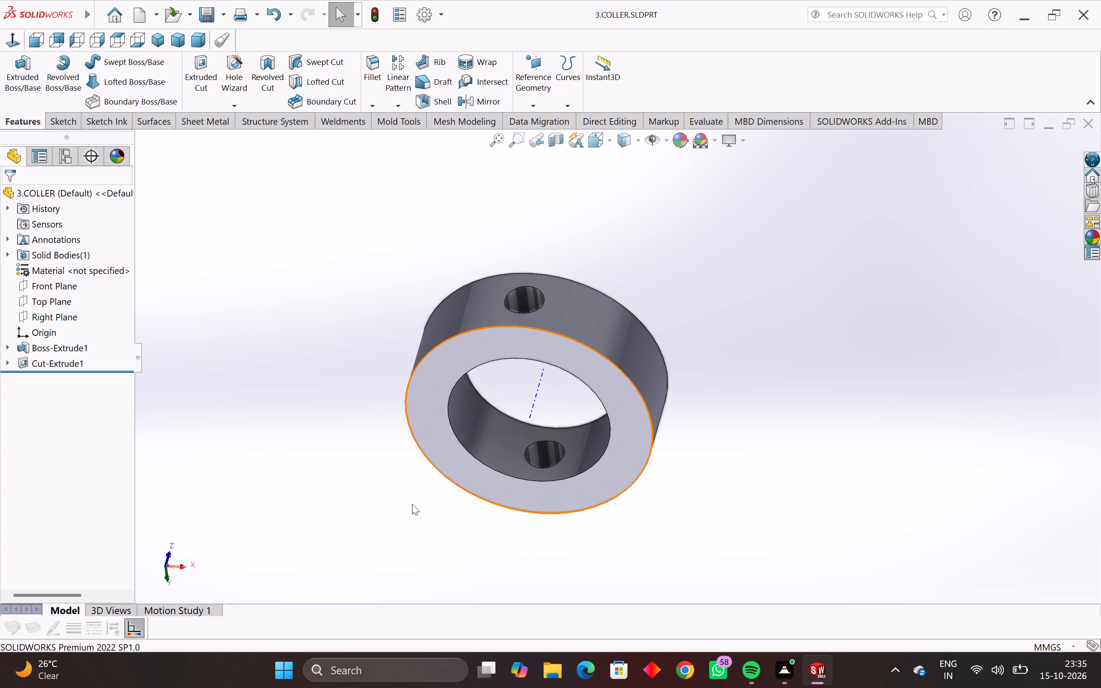
scroll(393, 492, "up", 2)
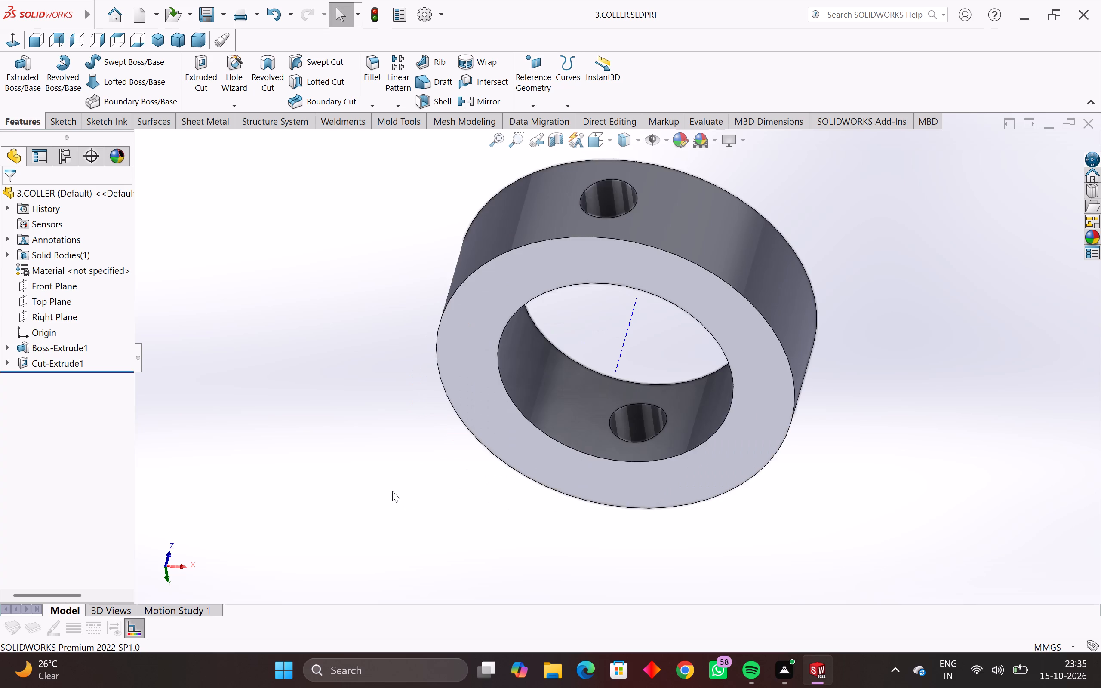
scroll(392, 491, "down", 2)
scroll(651, 184, "up", 1)
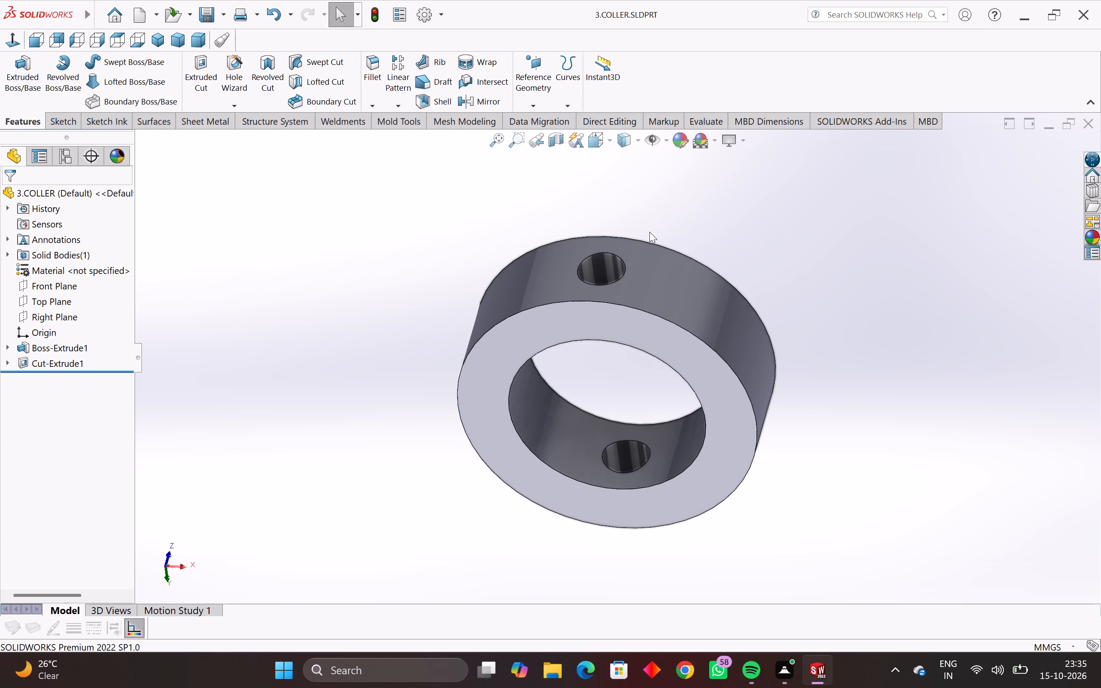
middle_click_drag(649, 232, 656, 270)
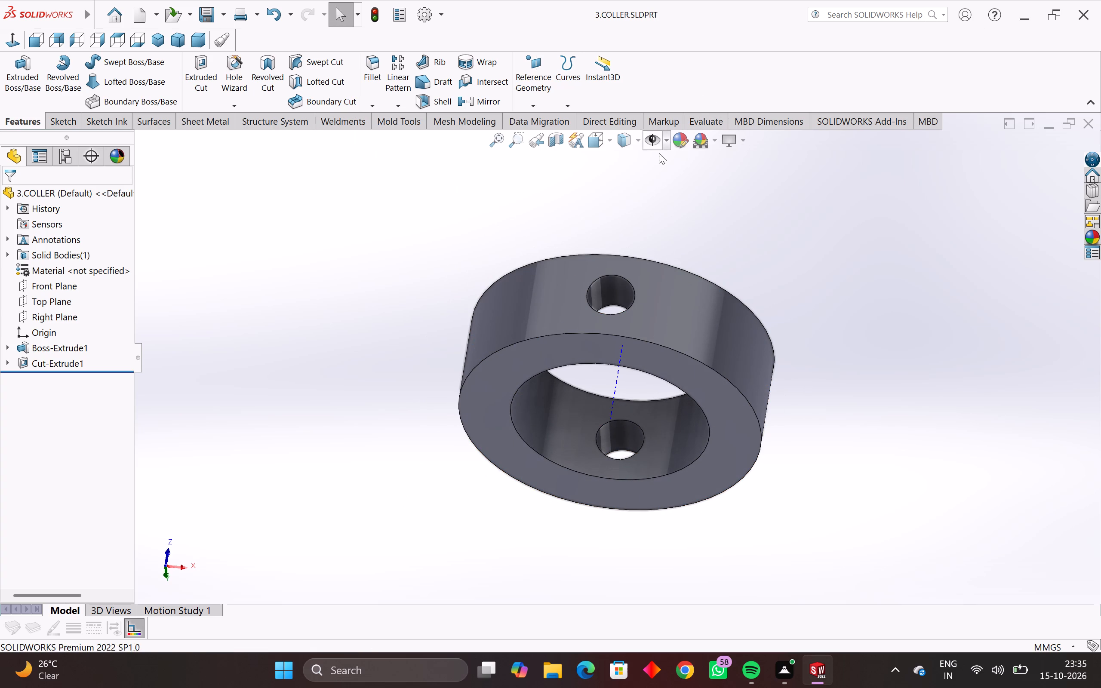
left_click(668, 143)
left_click(578, 175)
key("ctrl+p")
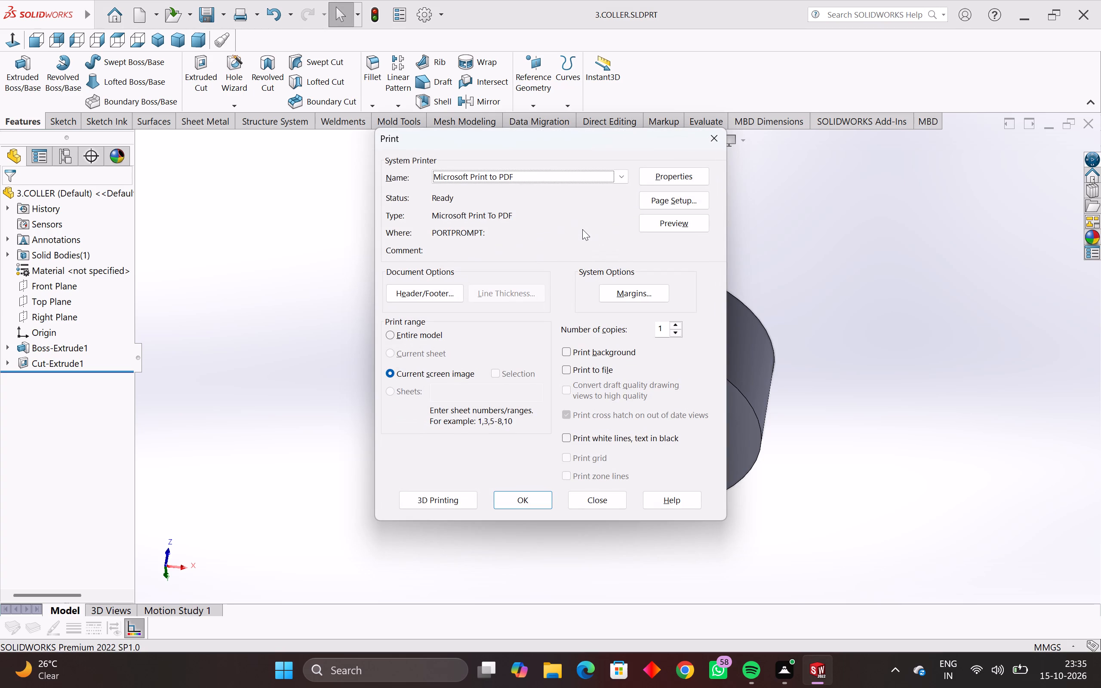
left_click(680, 225)
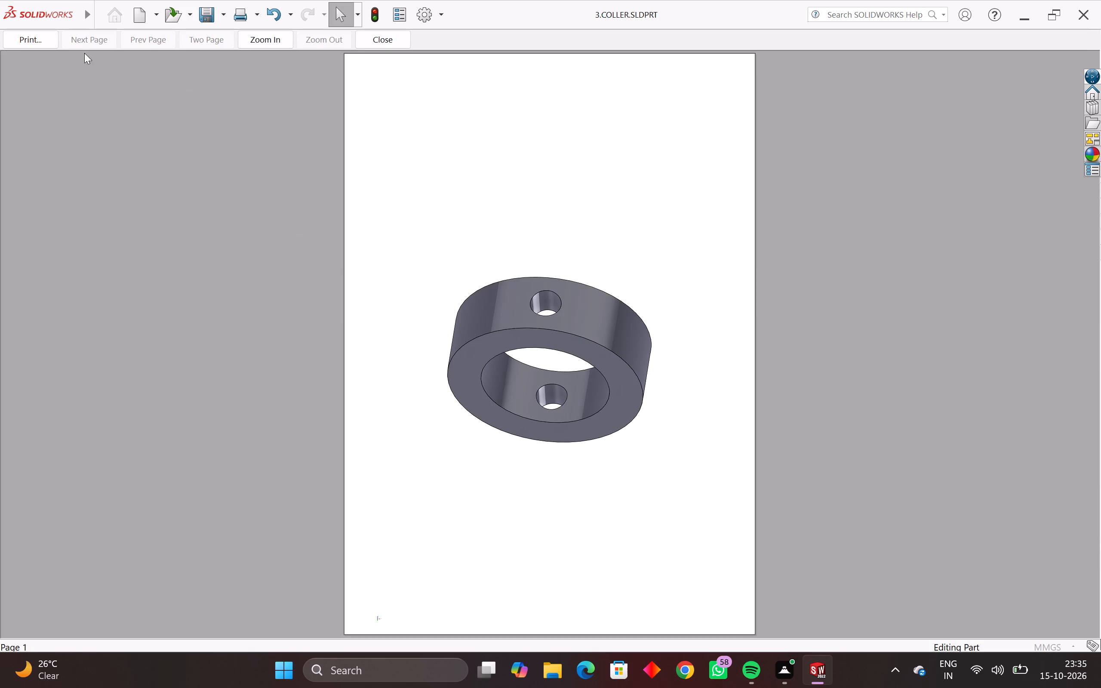
left_click(36, 44)
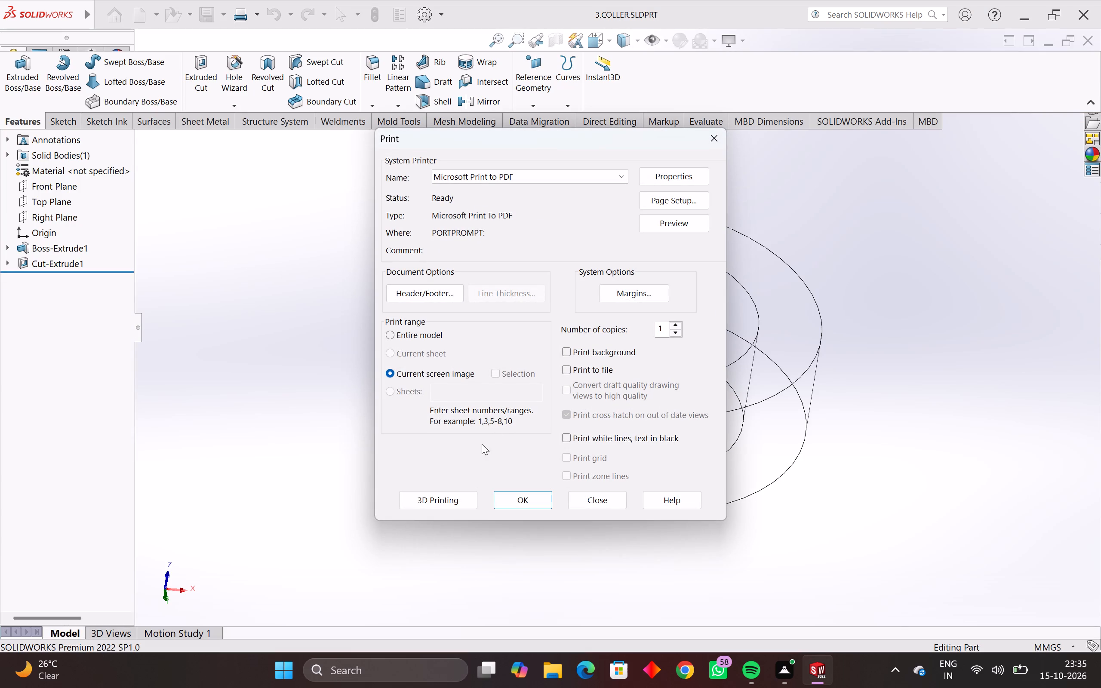
left_click(522, 501)
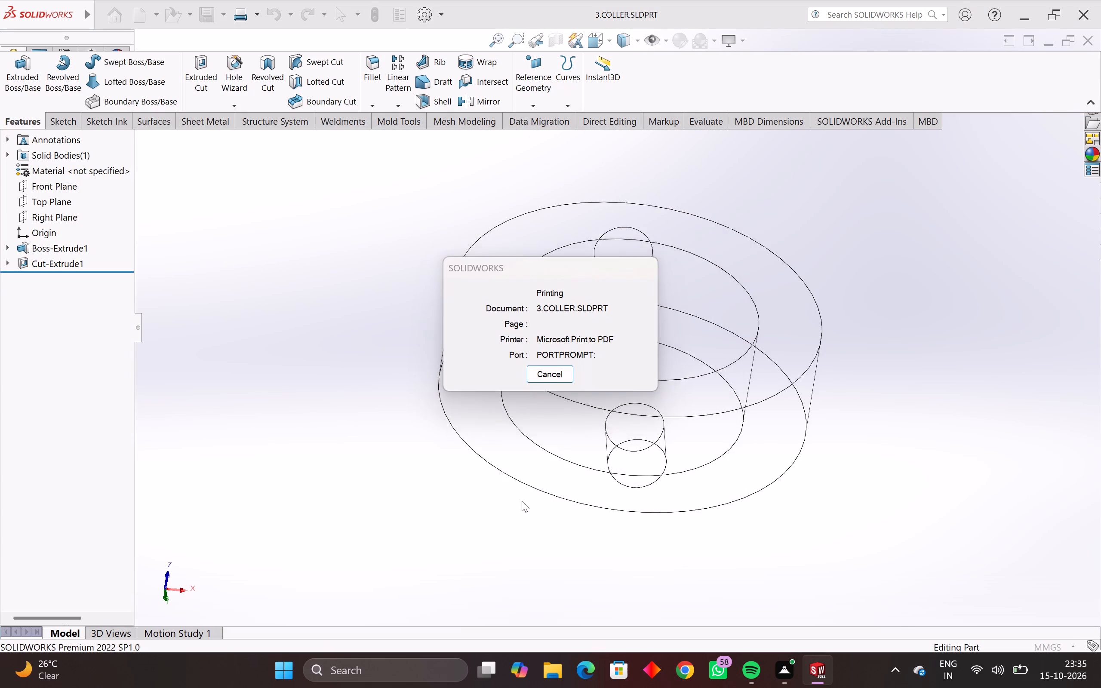
type("CO")
type("LLER")
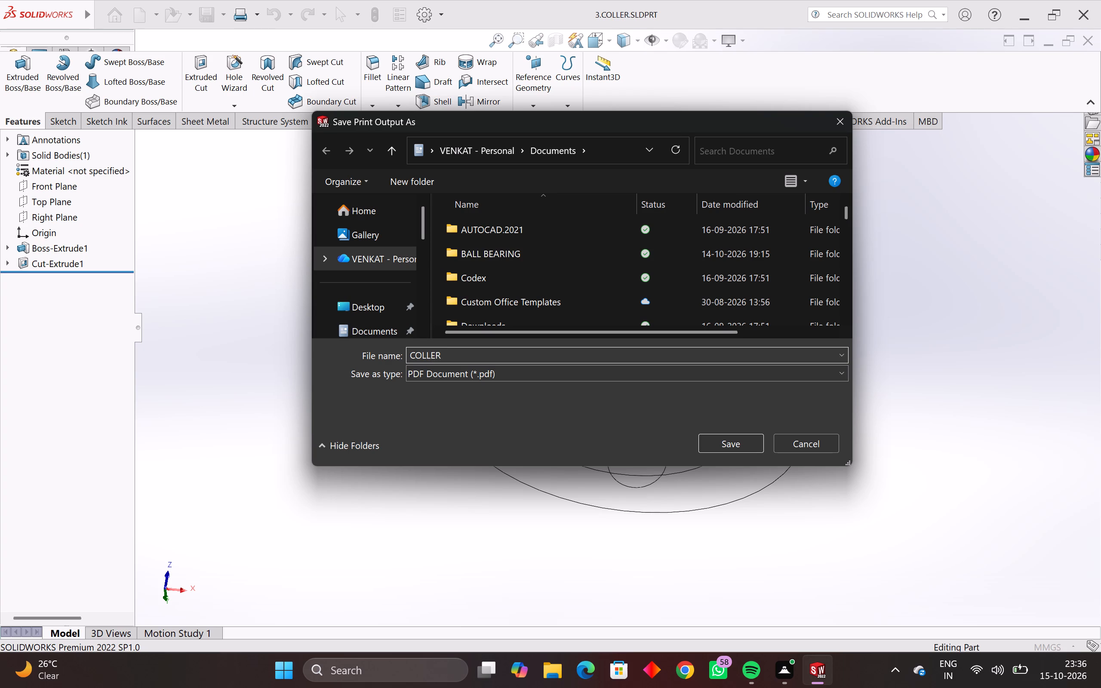
key("Return")
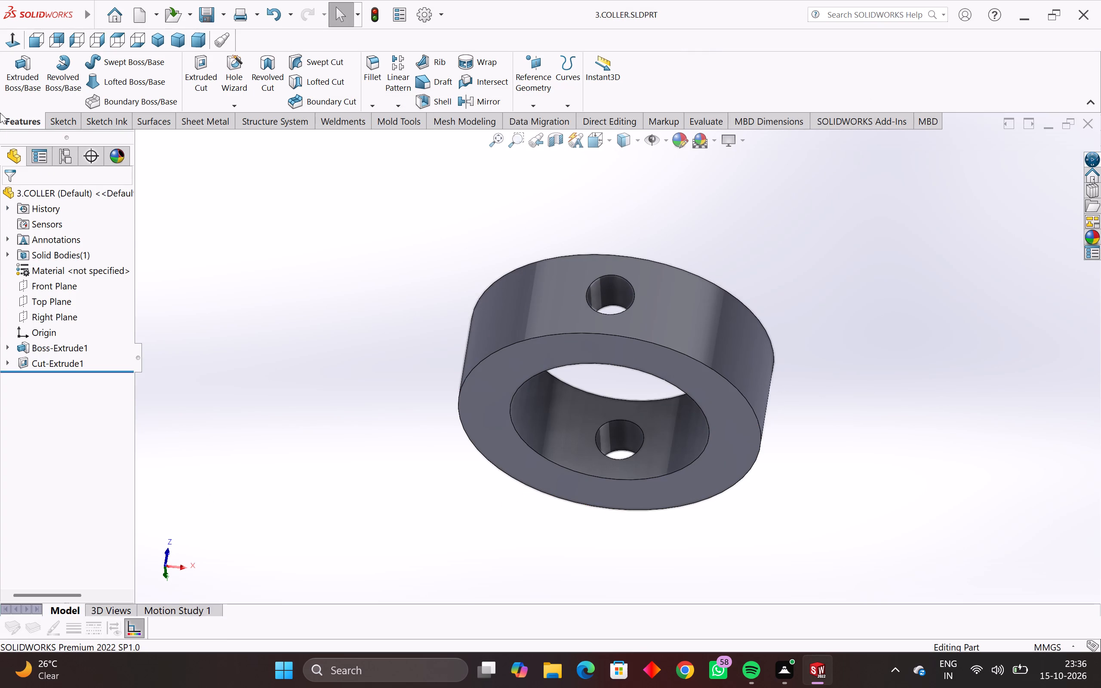
Open the recent part document 2.TAPER PIN.
left_click(193, 13)
left_click(190, 76)
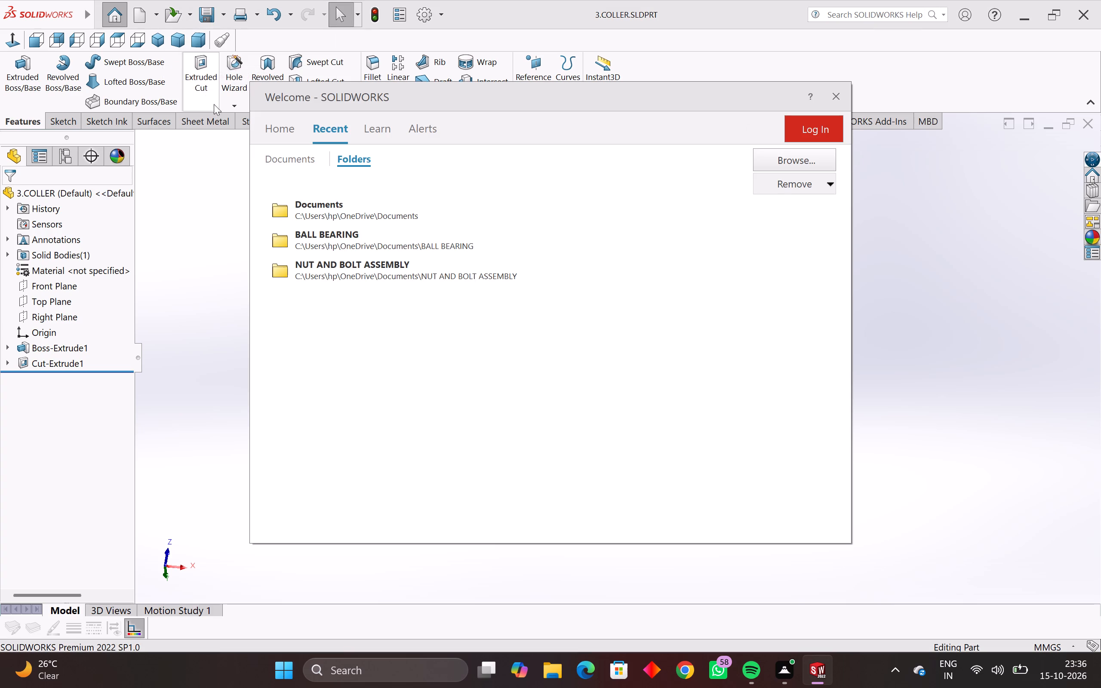
left_click(284, 132)
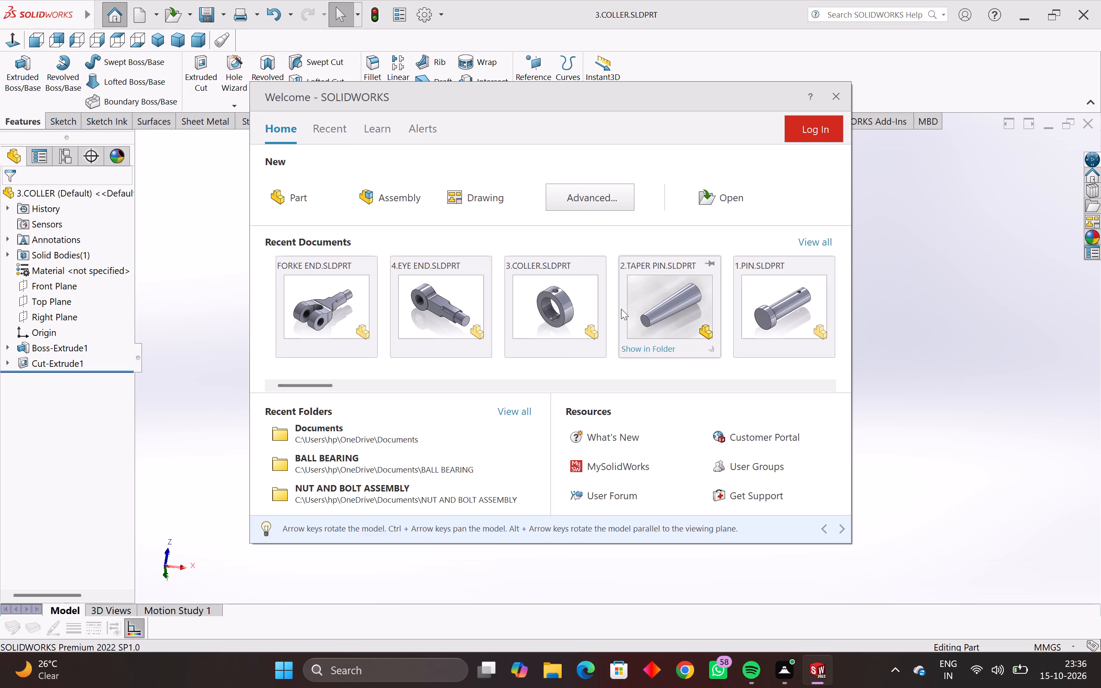
left_click(687, 300)
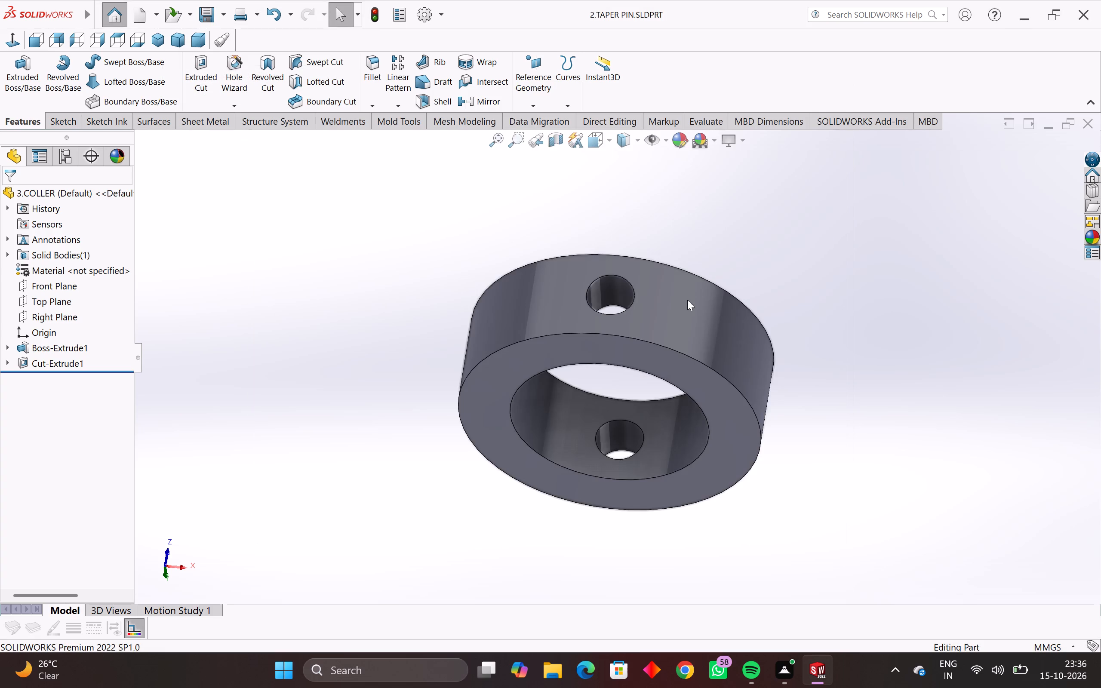
Preview the enlarged, diagonally tilted taper pin view and print its current screen image to a PDF named TAPER PIN in Documents.
scroll(509, 449, "down", 2)
middle_click_drag(504, 449, 529, 459)
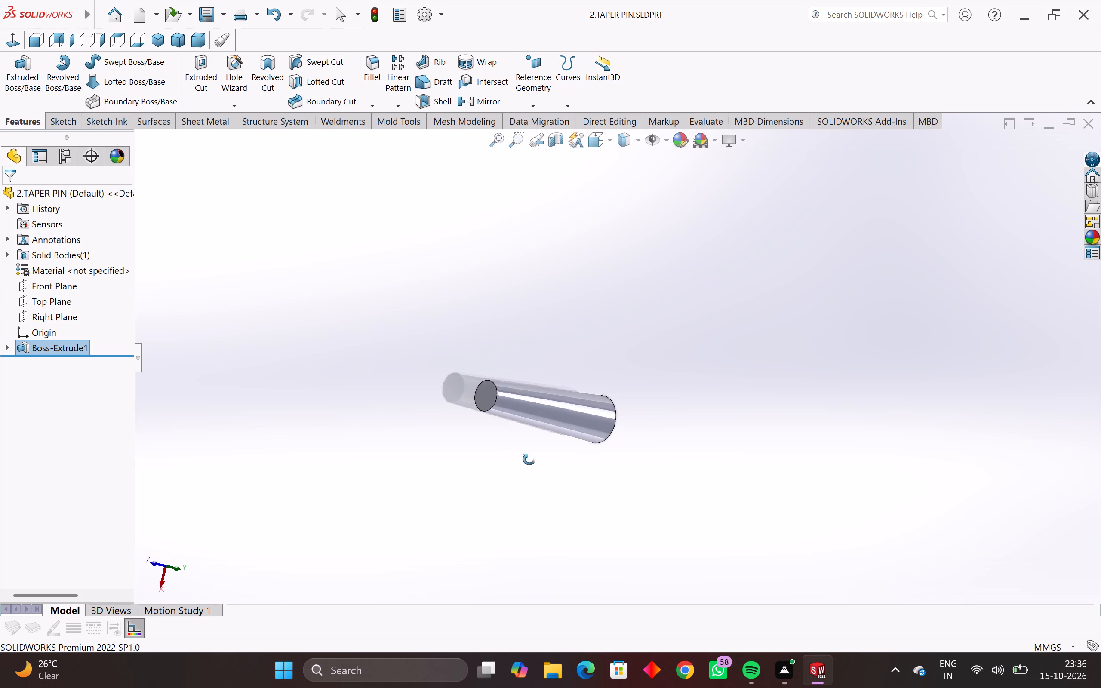
middle_click_drag(529, 459, 630, 543)
scroll(489, 423, "up", 3)
middle_click_drag(489, 423, 507, 443)
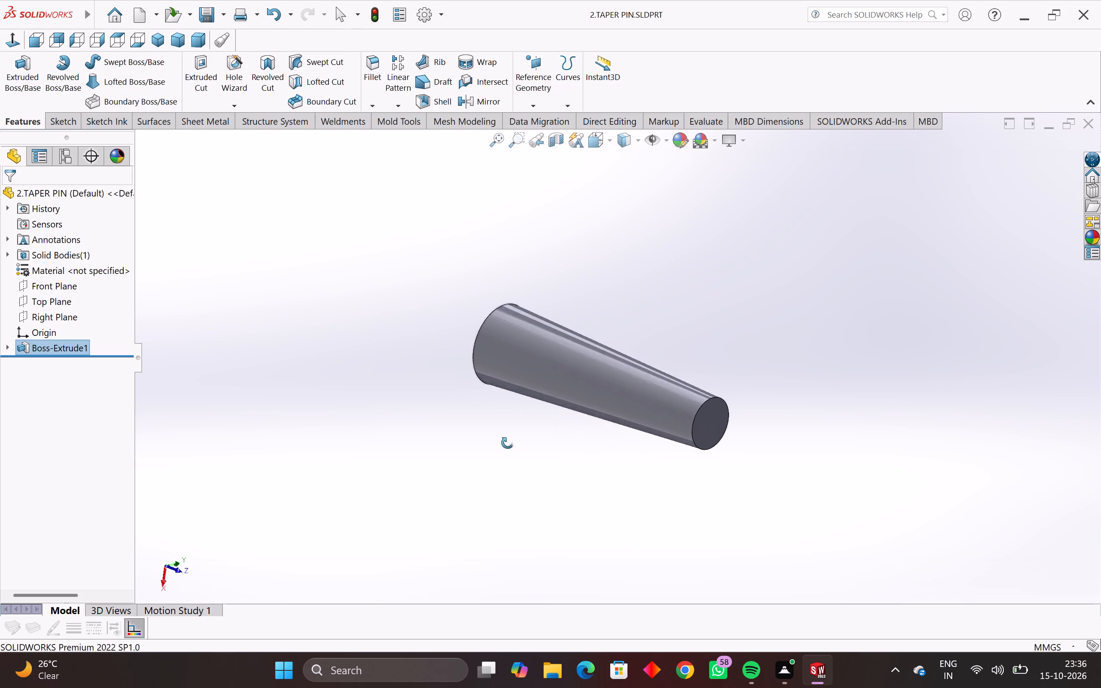
middle_click_drag(507, 443, 566, 492)
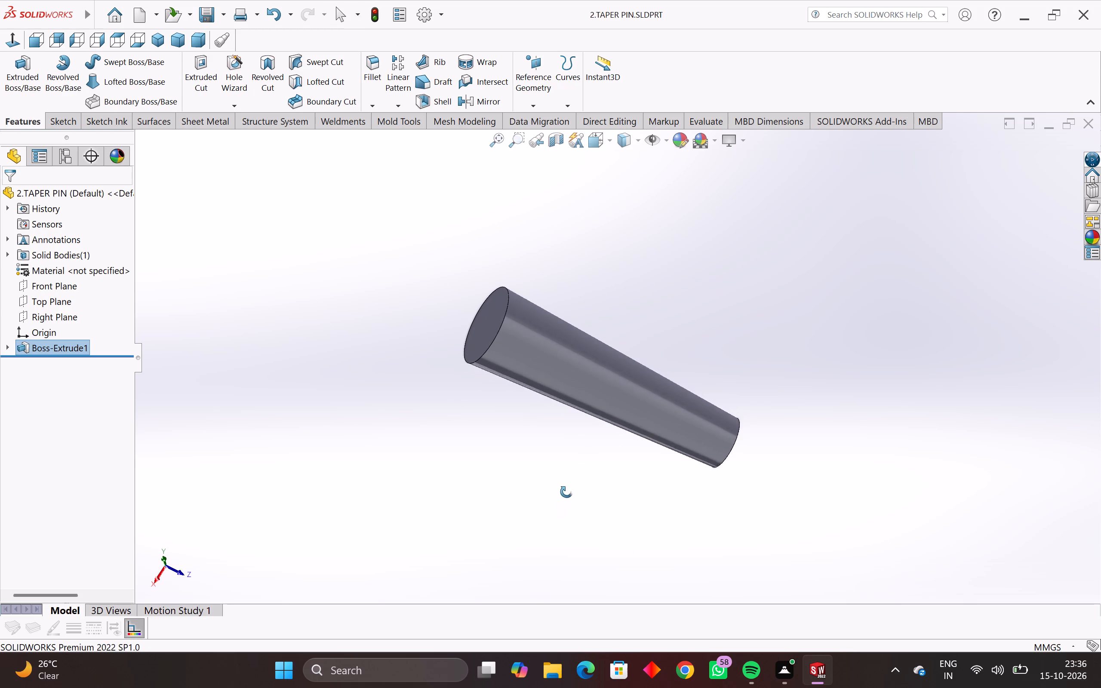
middle_click_drag(566, 492, 566, 476)
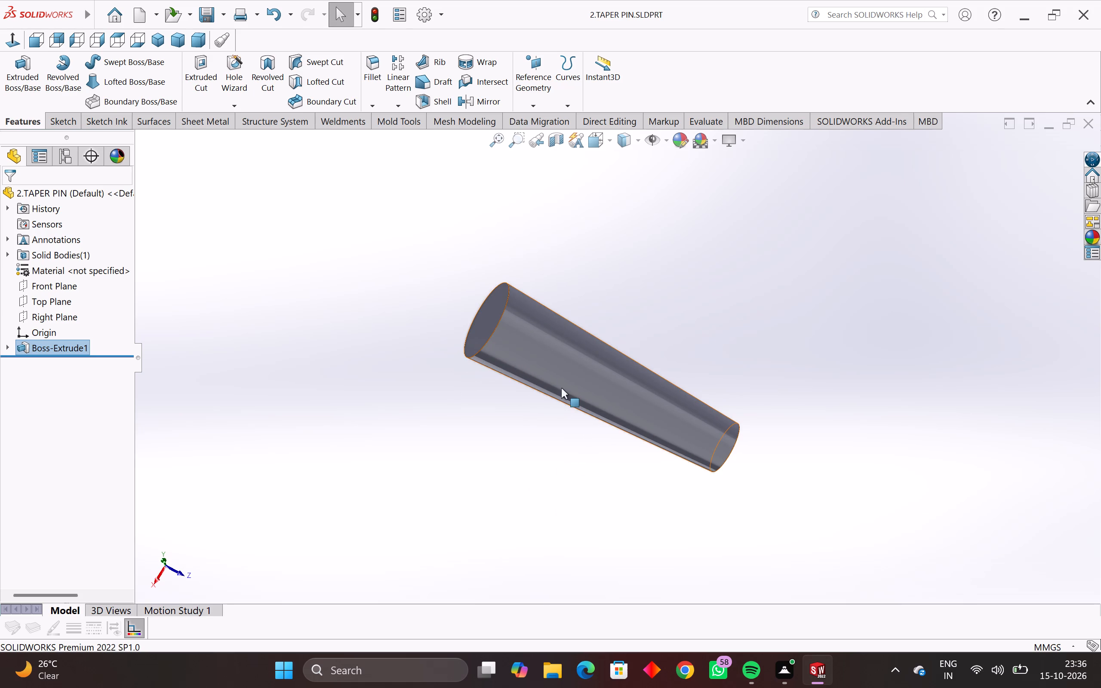
middle_click_drag(581, 445, 560, 455)
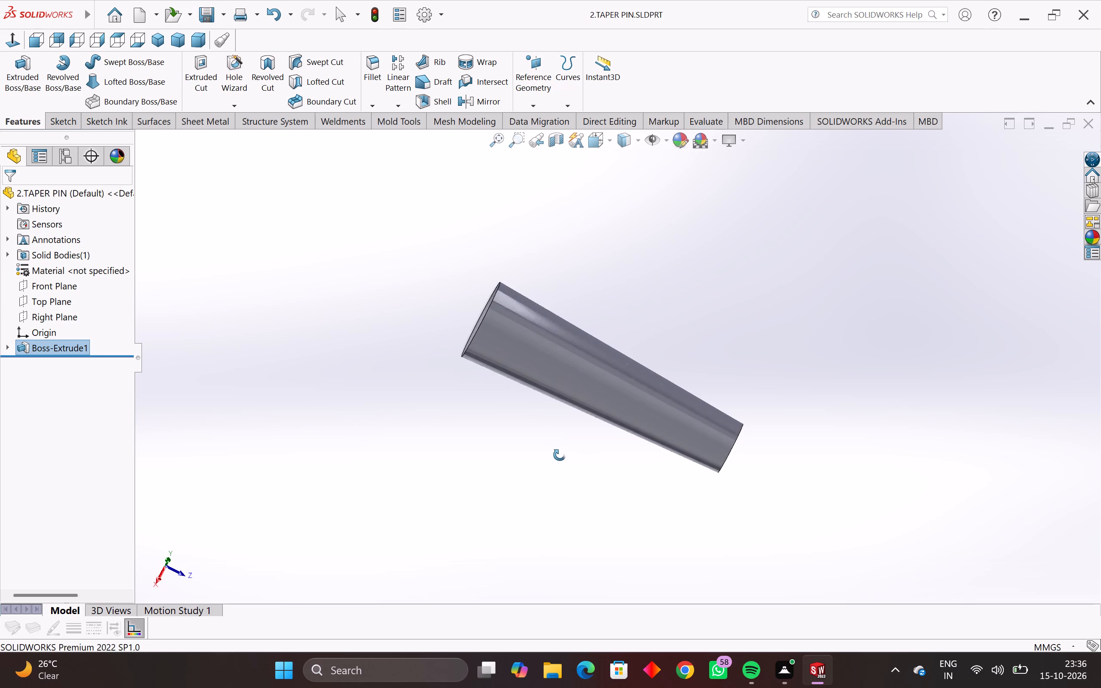
middle_click_drag(560, 455, 562, 468)
scroll(562, 468, "up", 1)
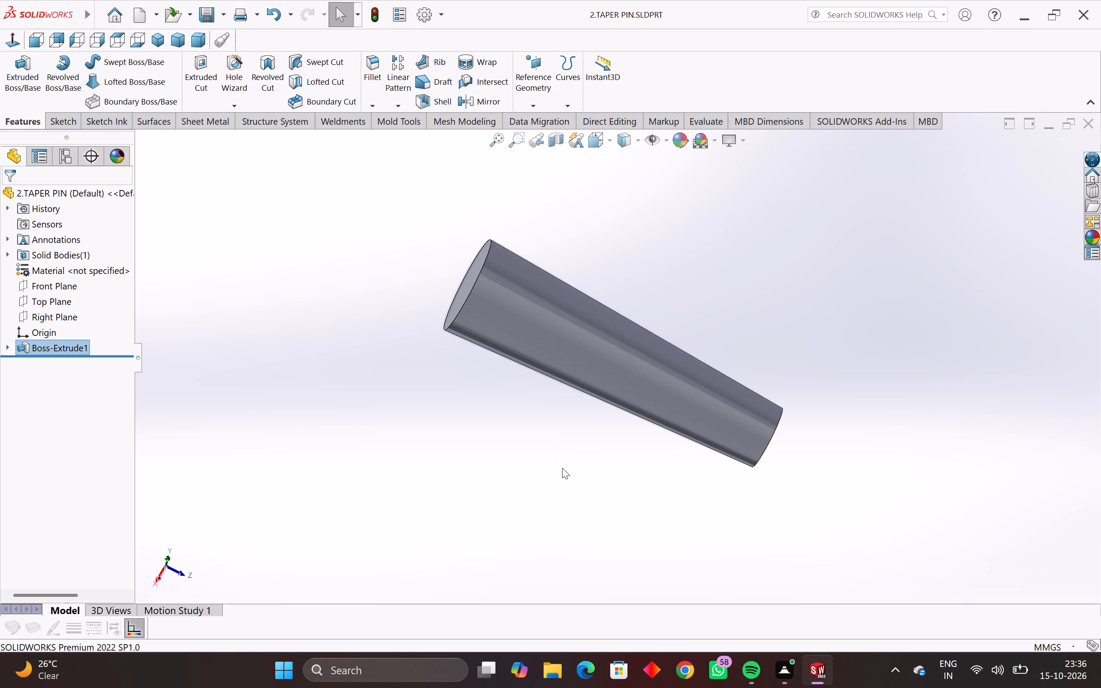
scroll(624, 255, "up", 1)
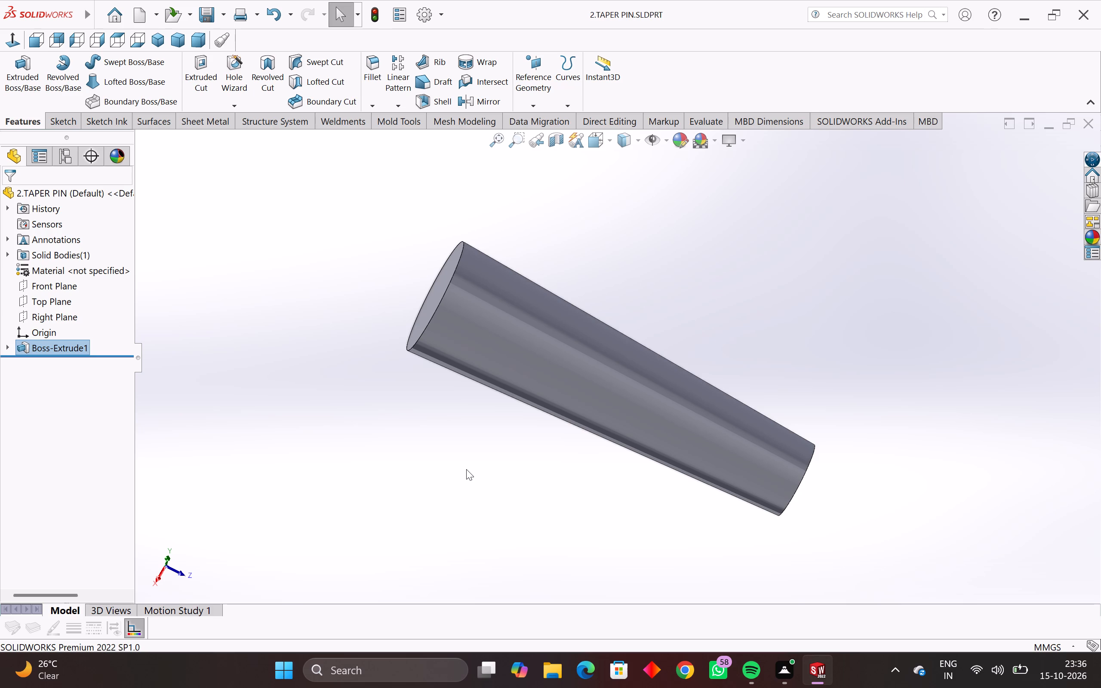
key("ctrl+p")
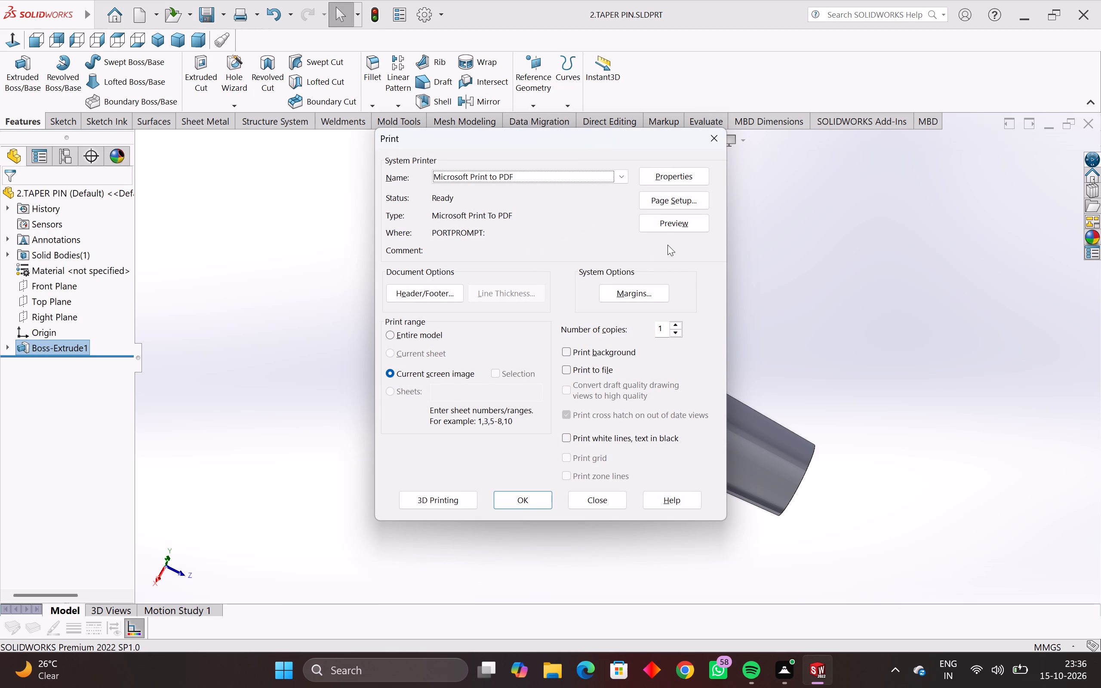
left_click(681, 226)
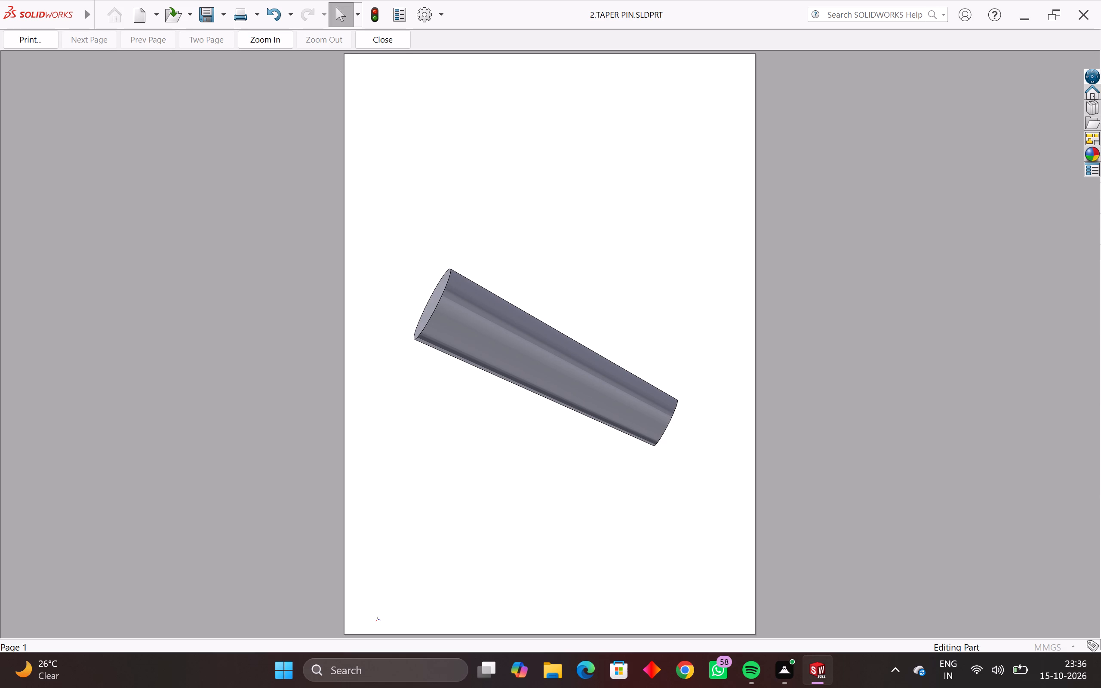
scroll(600, 309, "up", 1)
left_click(41, 40)
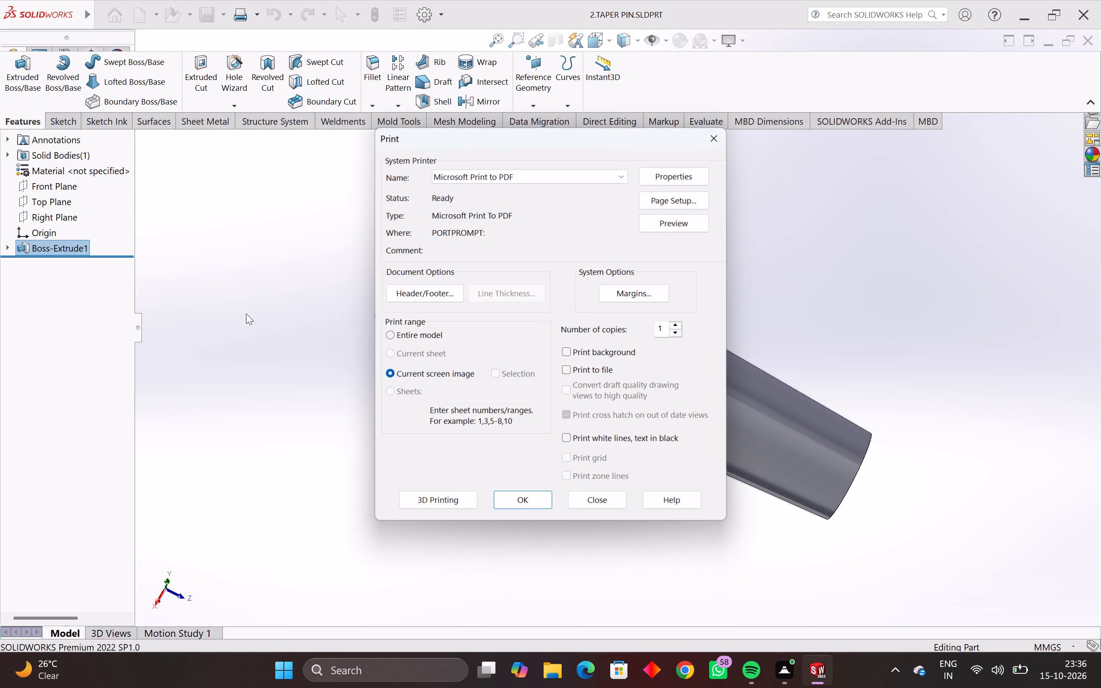
key("Return")
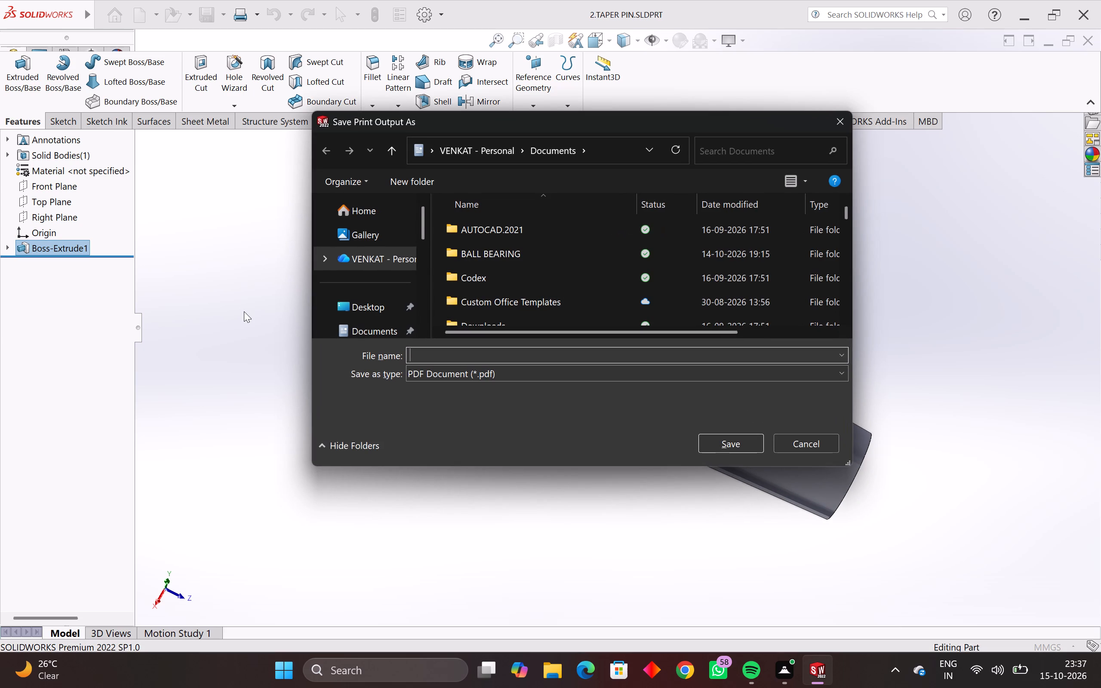
type("TAPER")
key("space")
type("PIN")
key("Return")
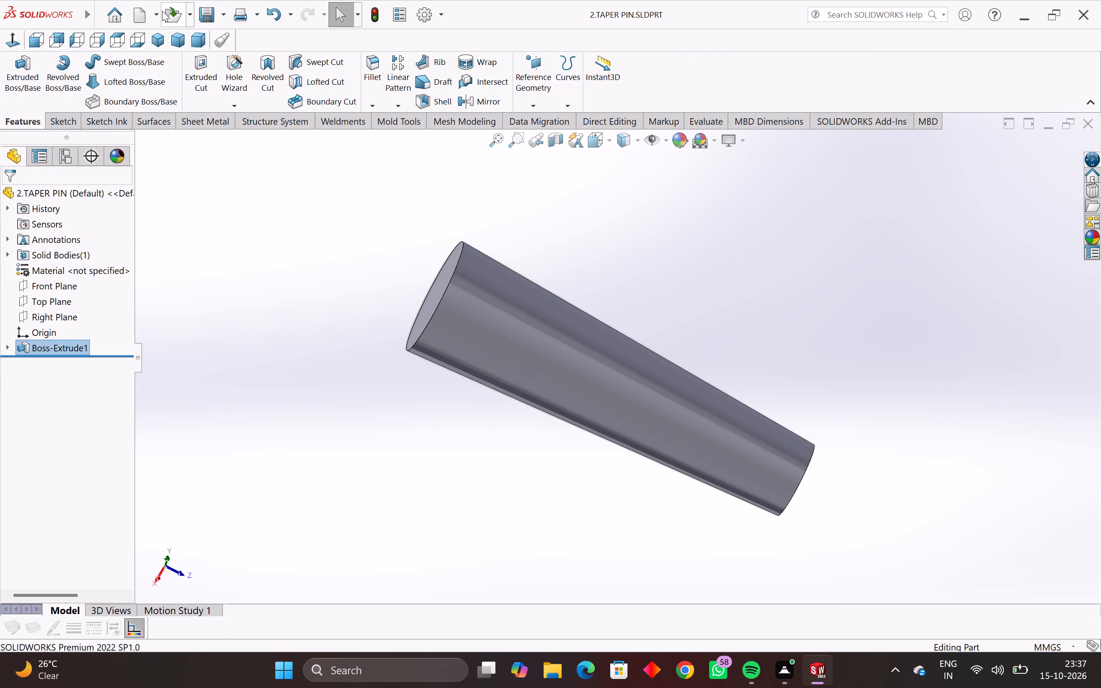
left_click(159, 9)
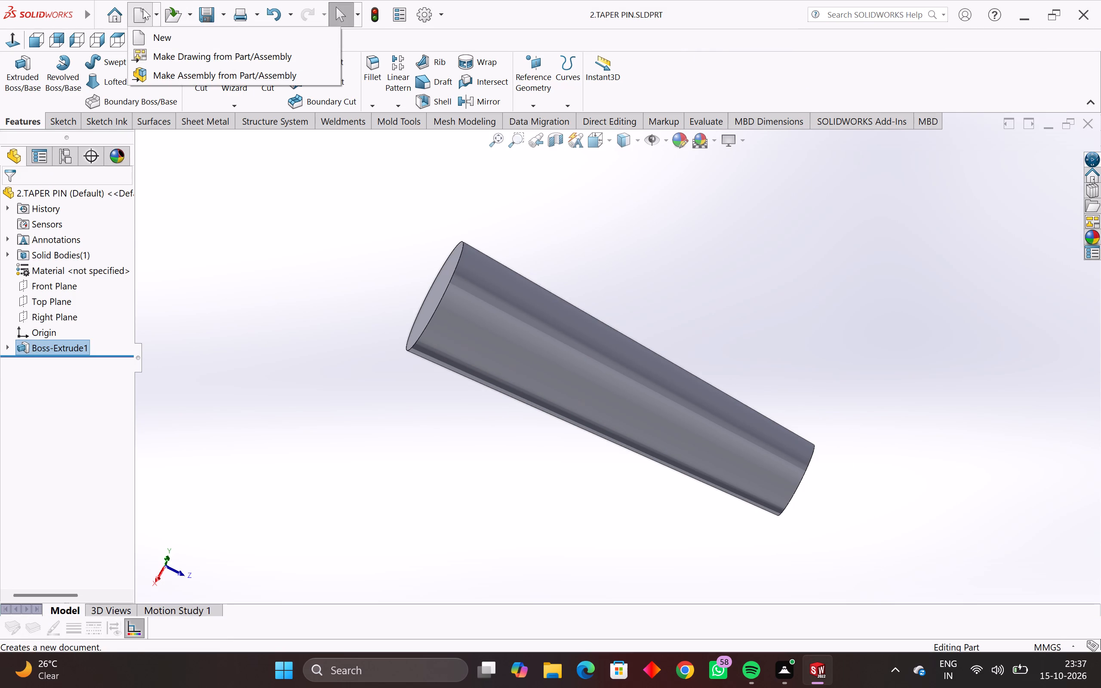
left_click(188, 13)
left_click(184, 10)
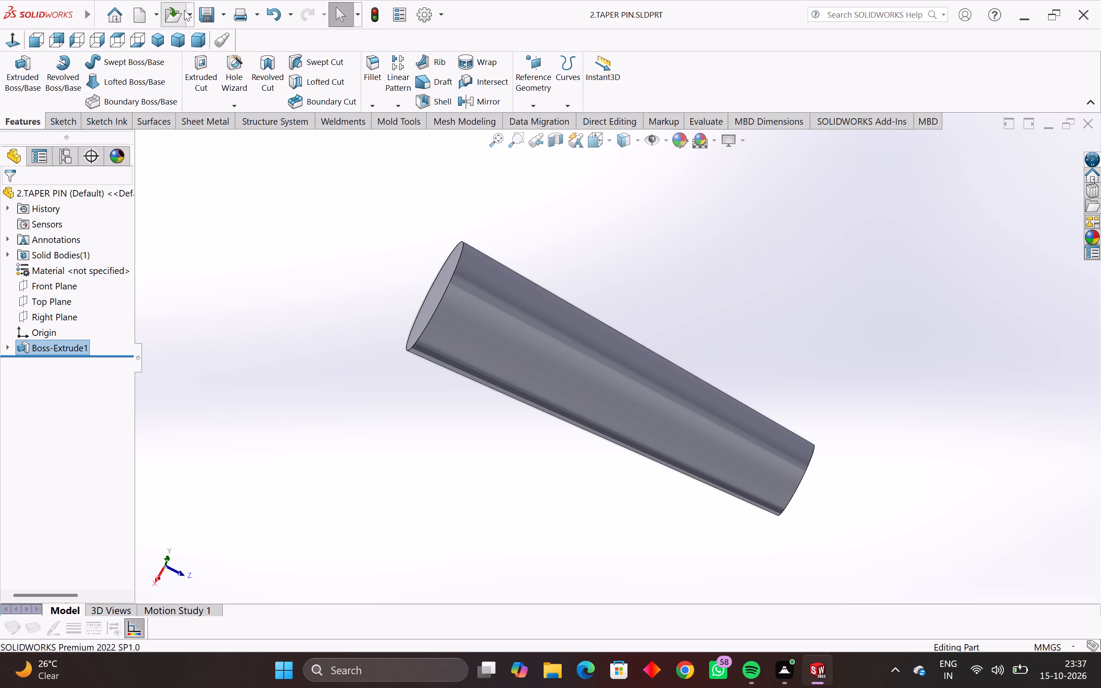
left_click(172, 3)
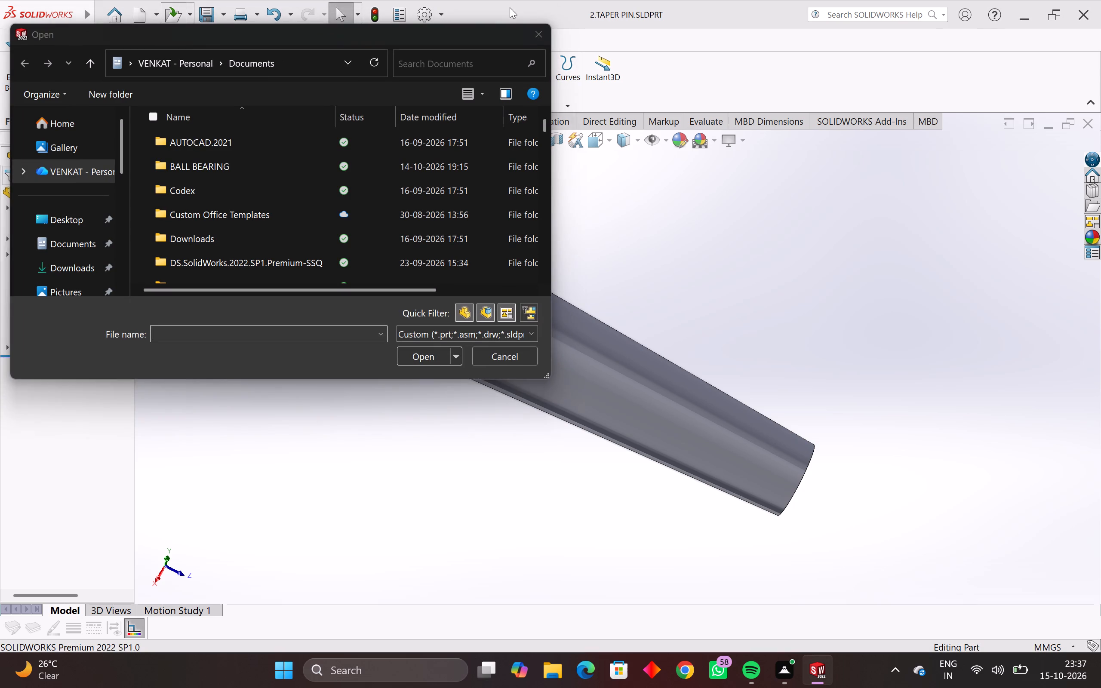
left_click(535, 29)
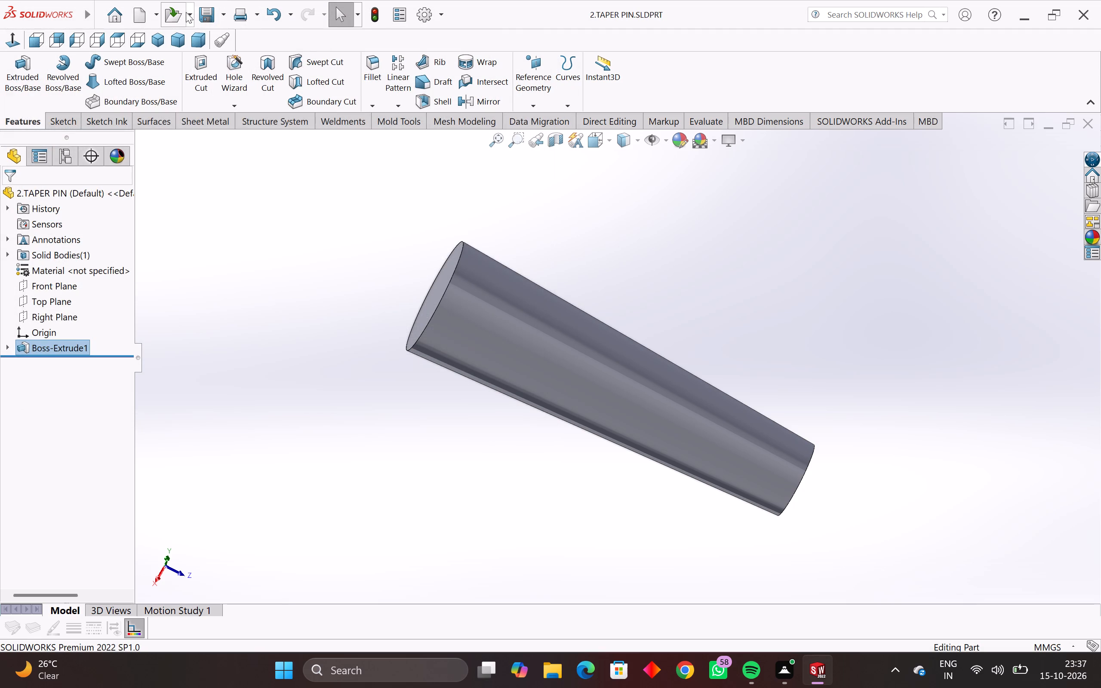
Open the recent part document 1.PIN.
left_click(188, 14)
left_click(204, 72)
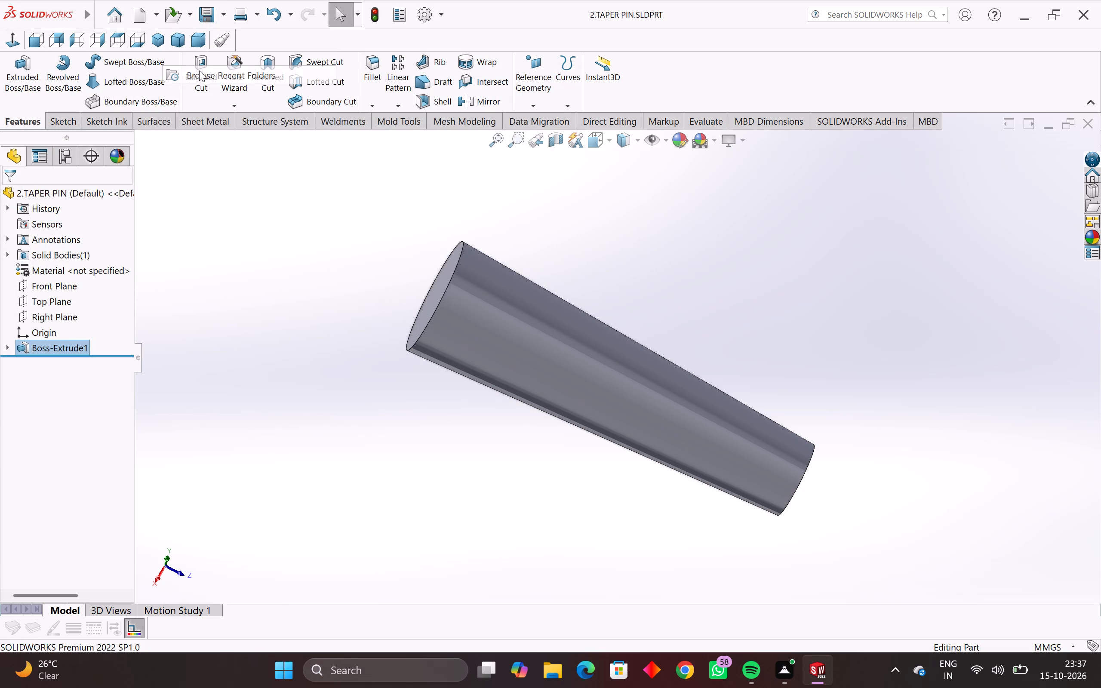
left_click(283, 130)
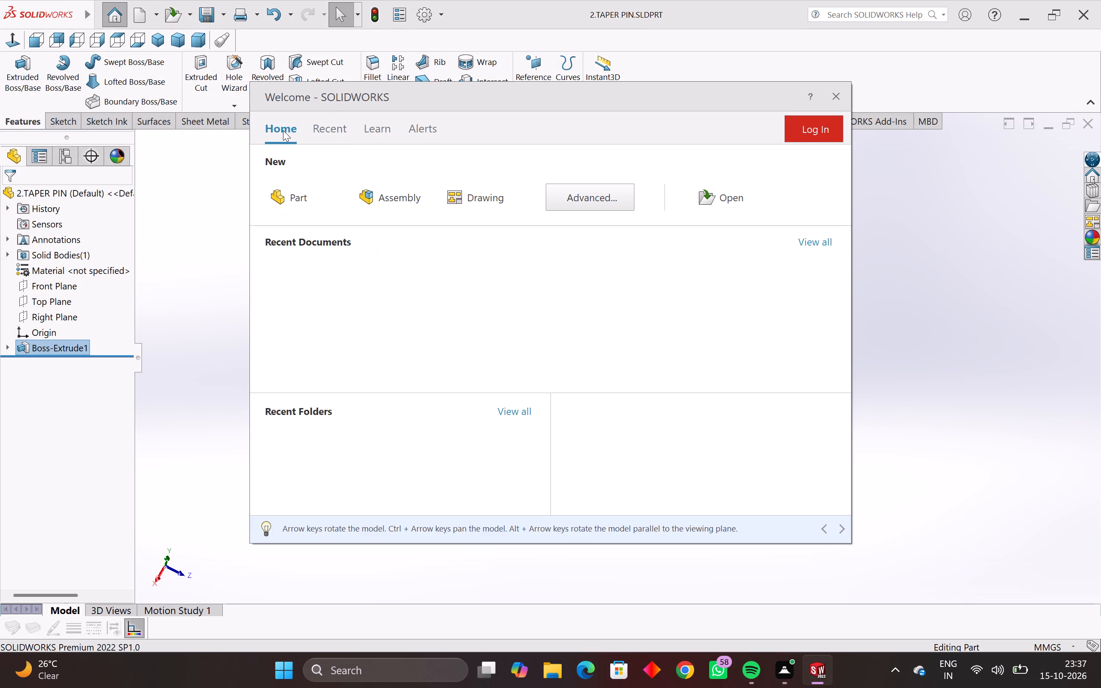
left_click(788, 293)
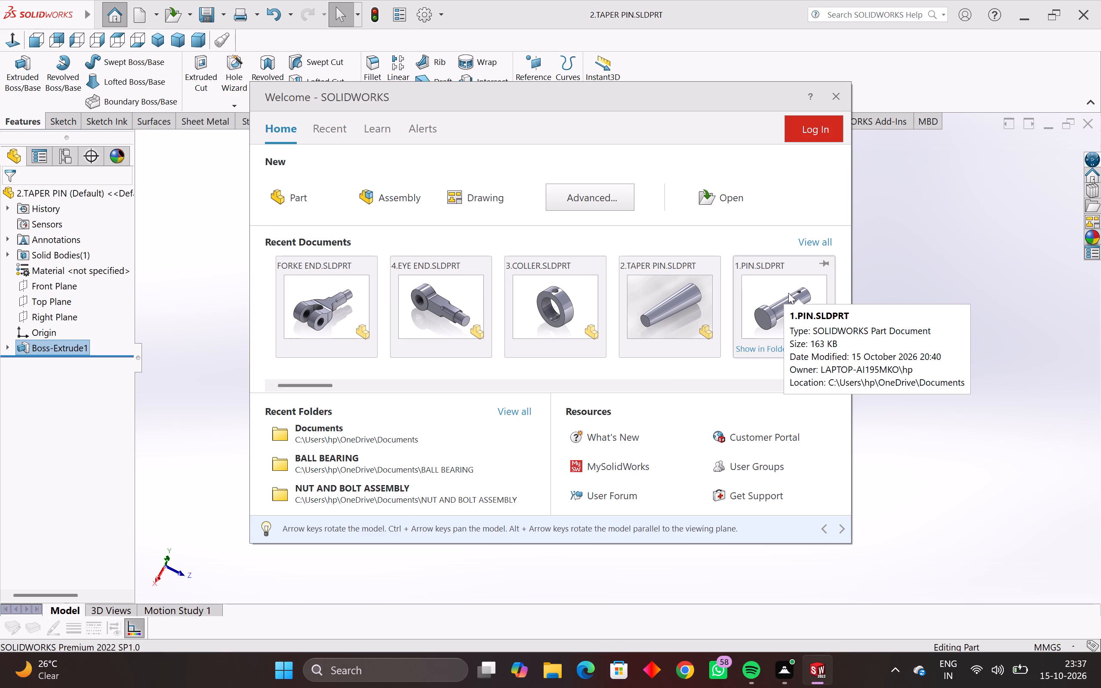
Set up an enlarged, diagonally tilted view of the pin showing its head and the small cross hole.
scroll(565, 441, "up", 2)
middle_click_drag(565, 441, 627, 425)
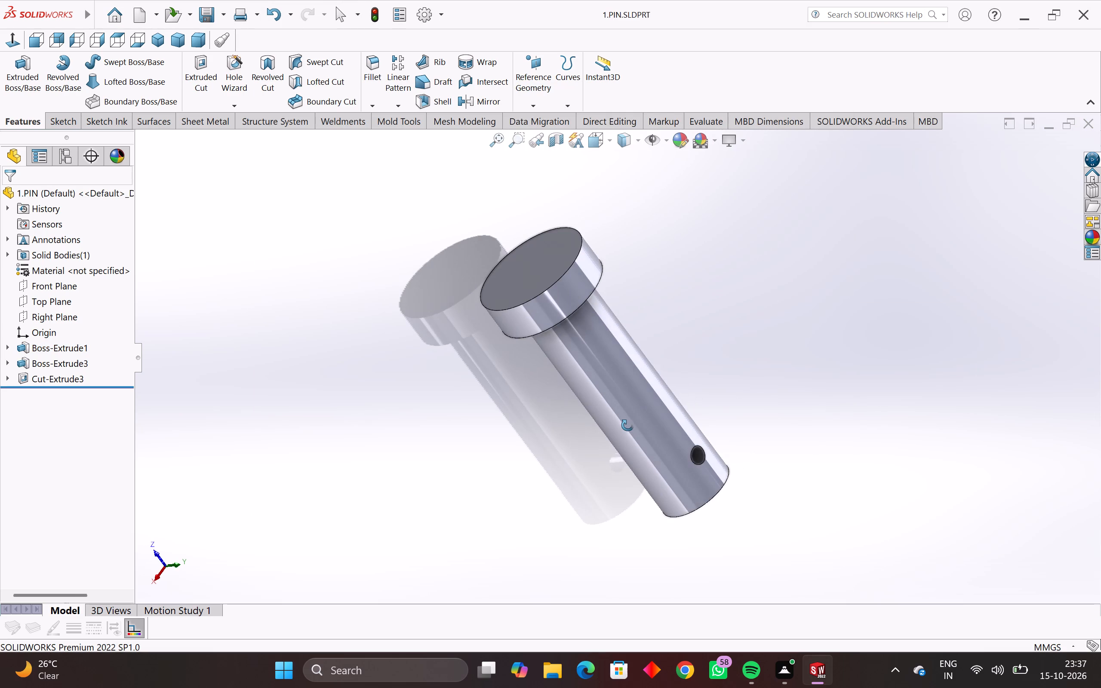
middle_click_drag(627, 425, 628, 425)
scroll(603, 408, "up", 1)
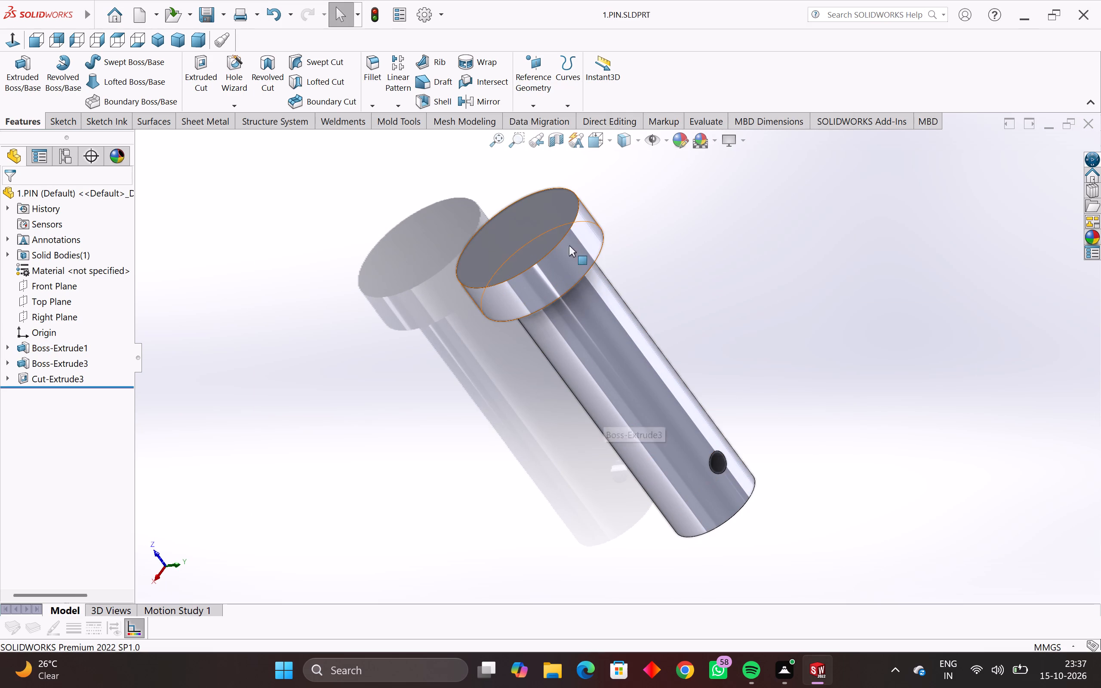
scroll(616, 203, "up", 1)
scroll(621, 213, "down", 1)
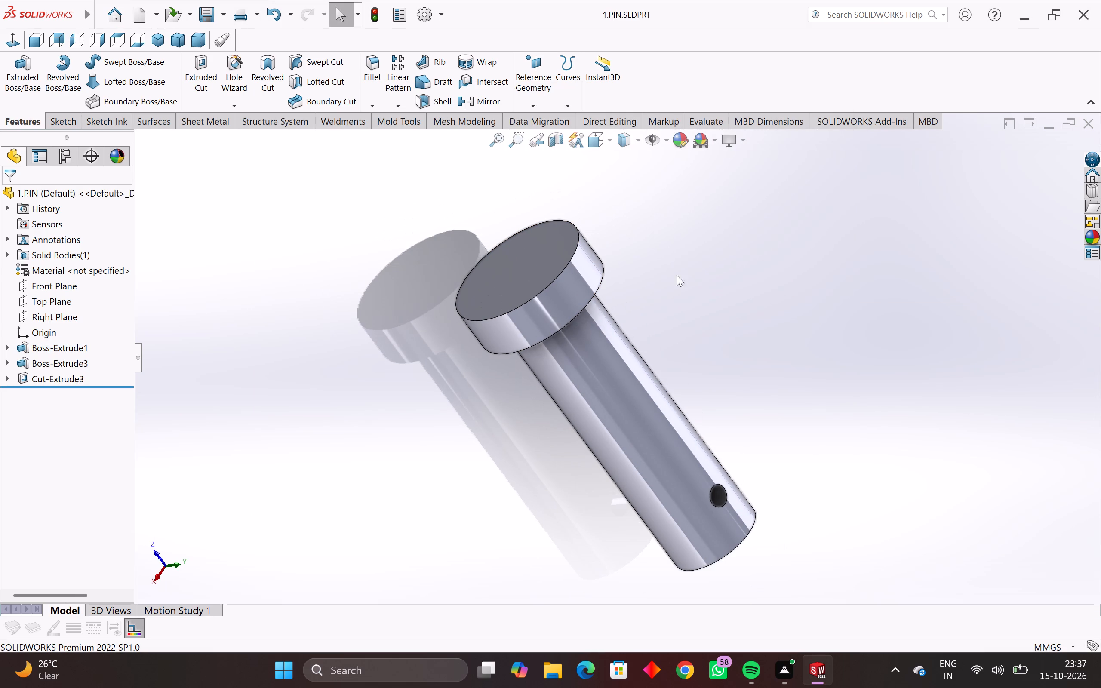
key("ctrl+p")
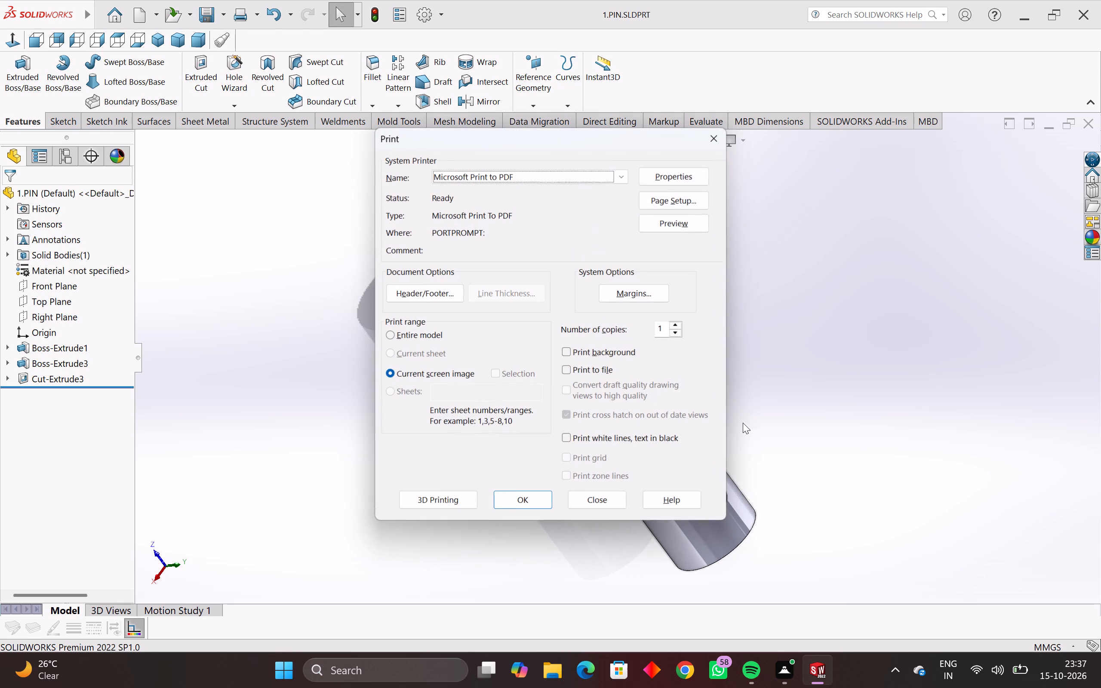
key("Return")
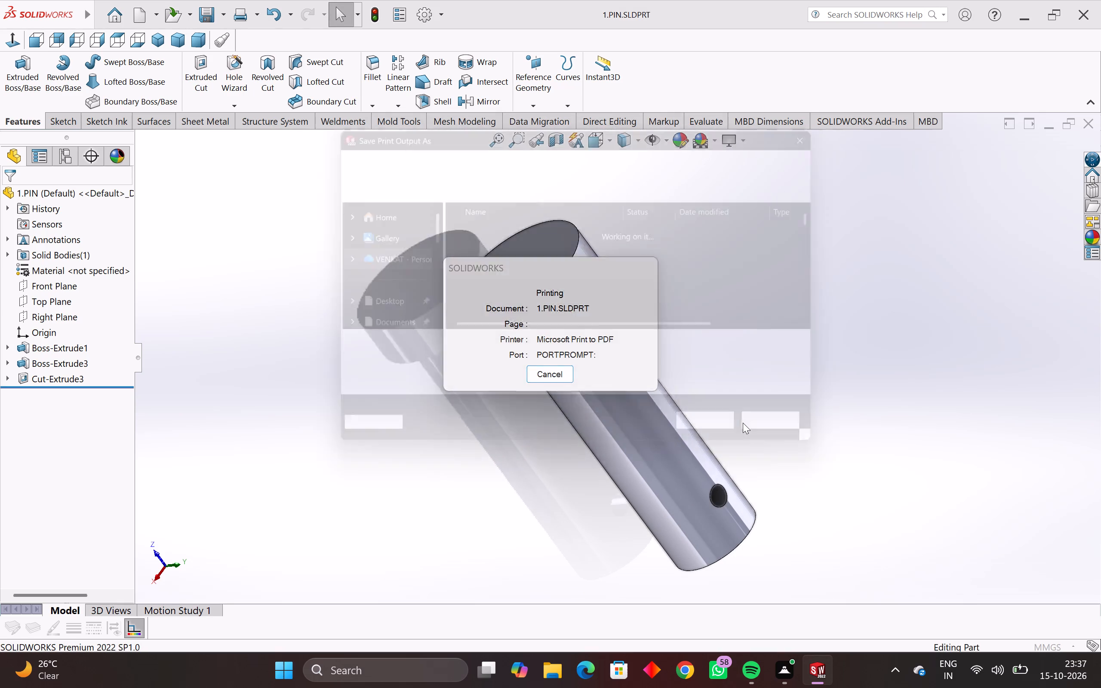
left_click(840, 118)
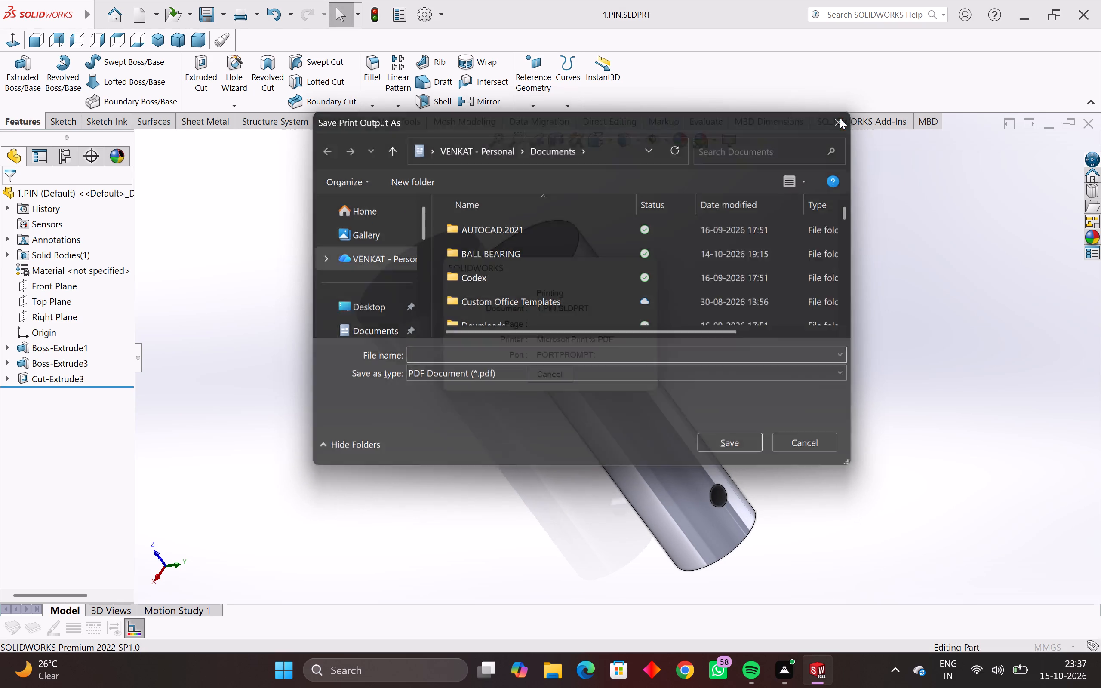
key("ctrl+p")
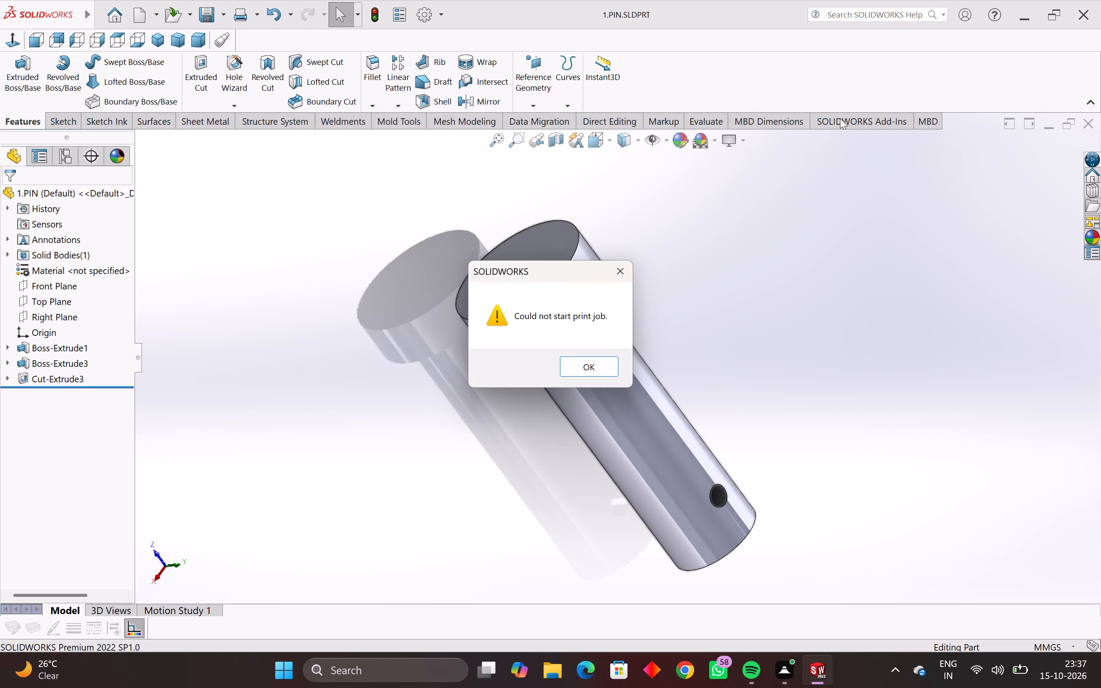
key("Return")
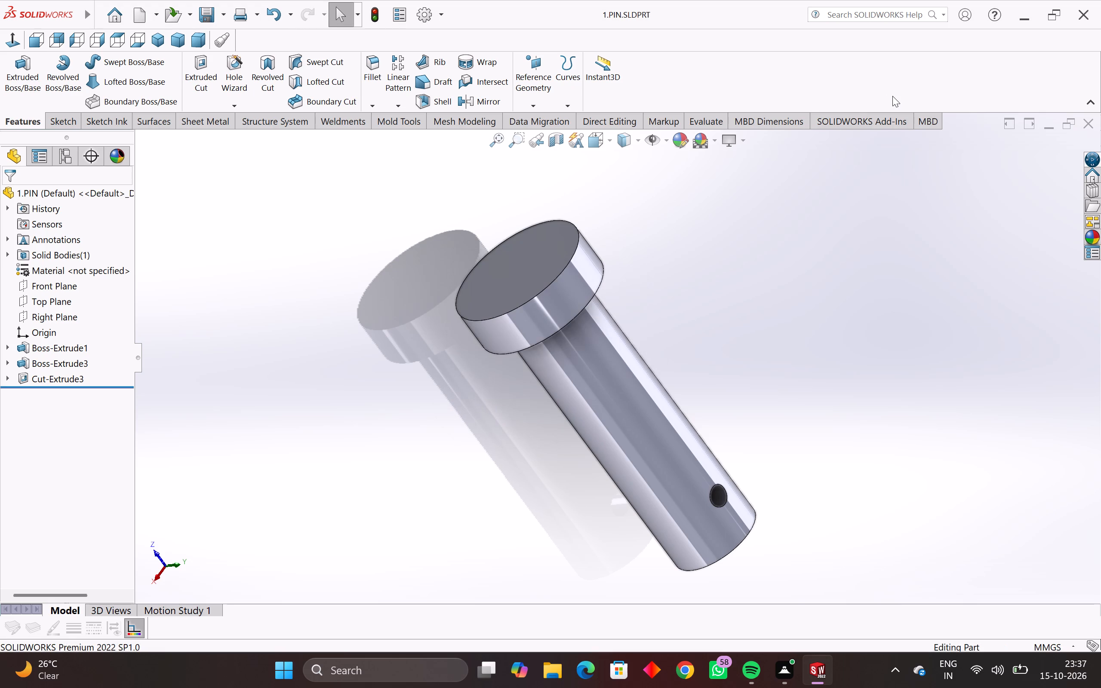
Preview the tilted pin view and print its current screen image to a PDF named PIN in Documents.
key("ctrl+p")
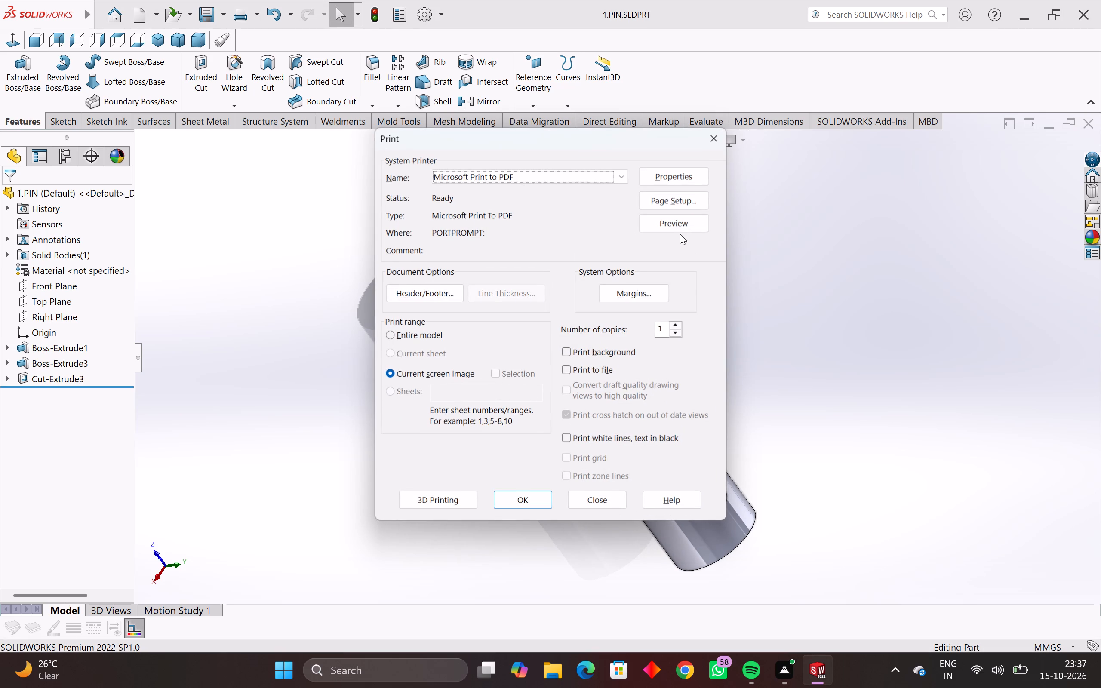
left_click(680, 227)
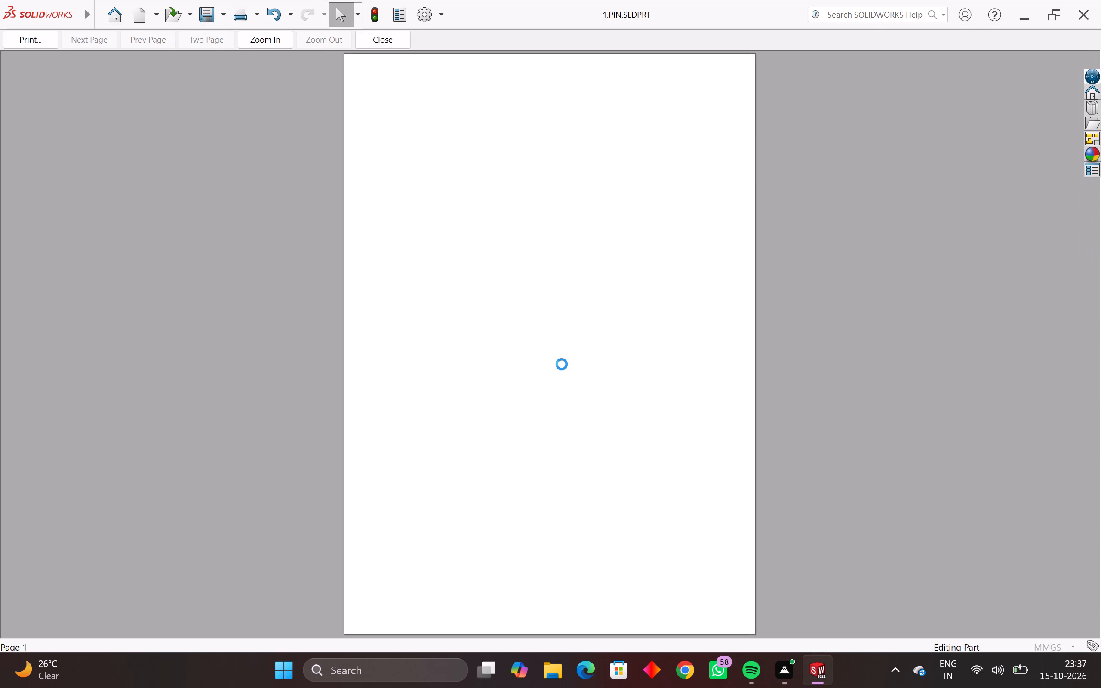
left_click(37, 37)
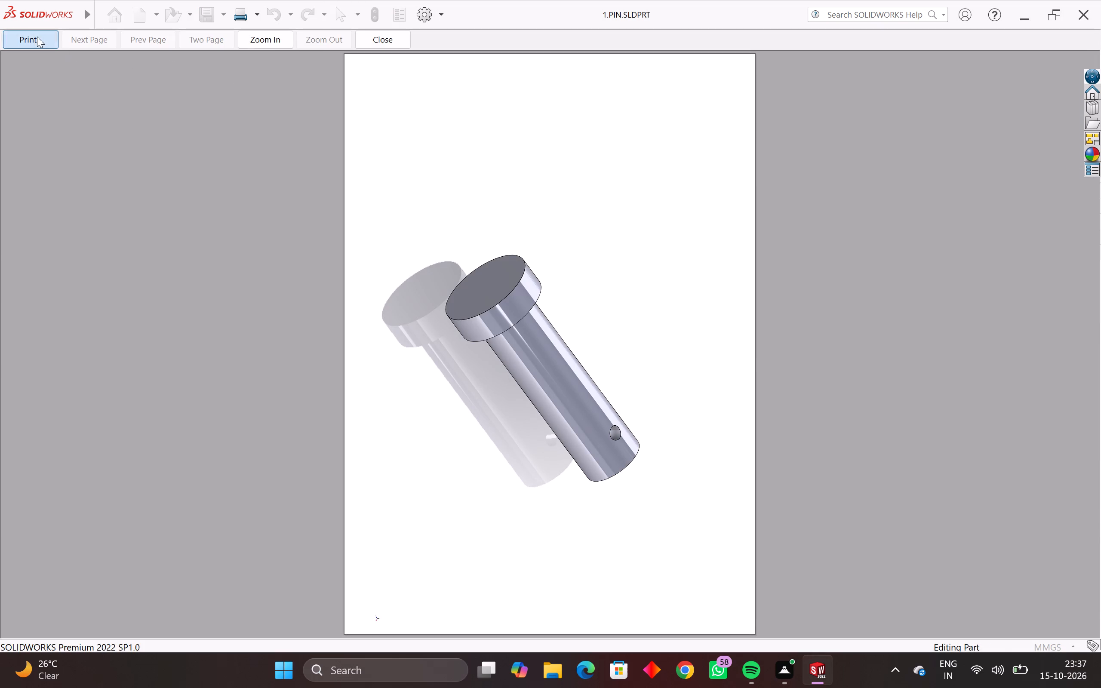
key("Return")
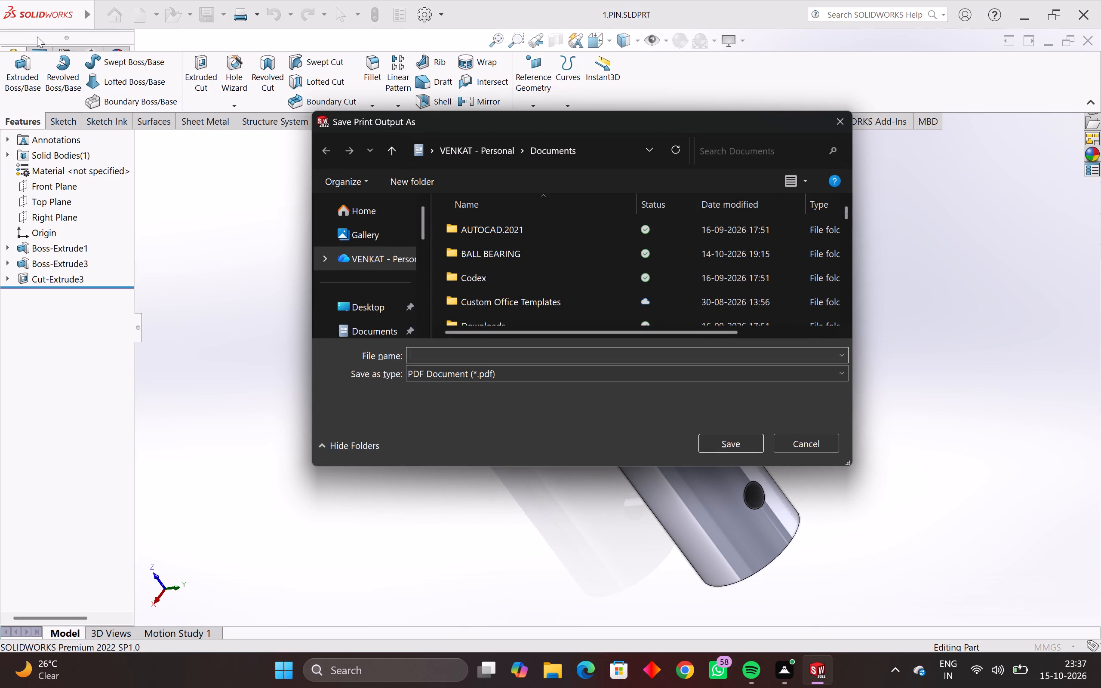
type("PUIN")
key("BackSpace")
key("BackSpace")
key("BackSpace")
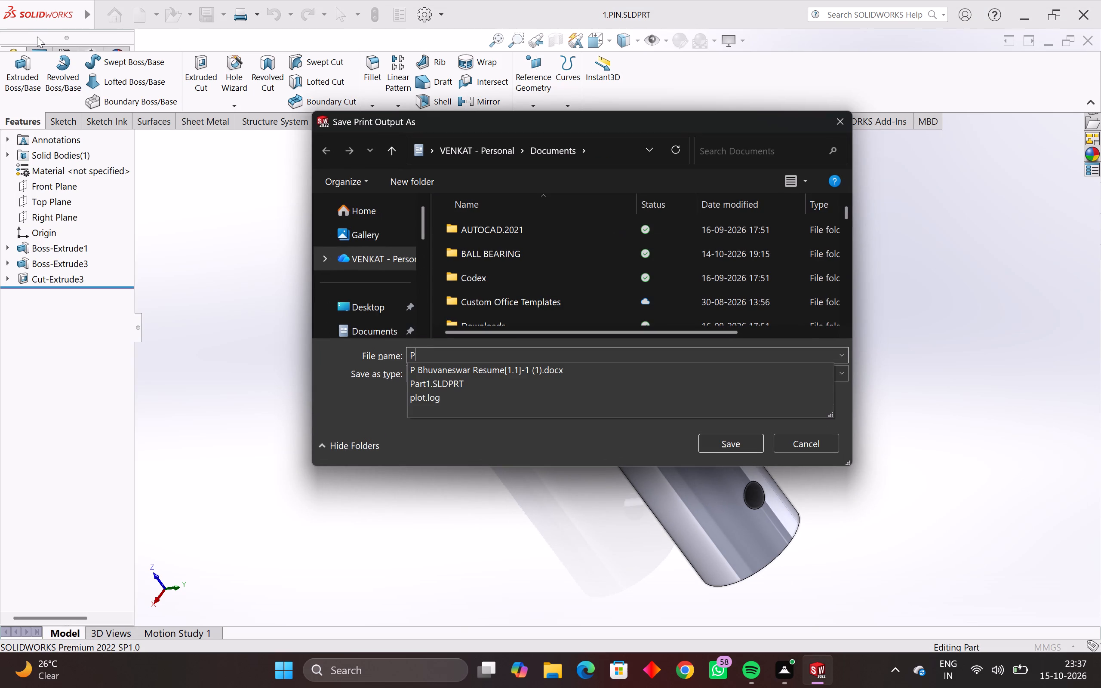
type("IN")
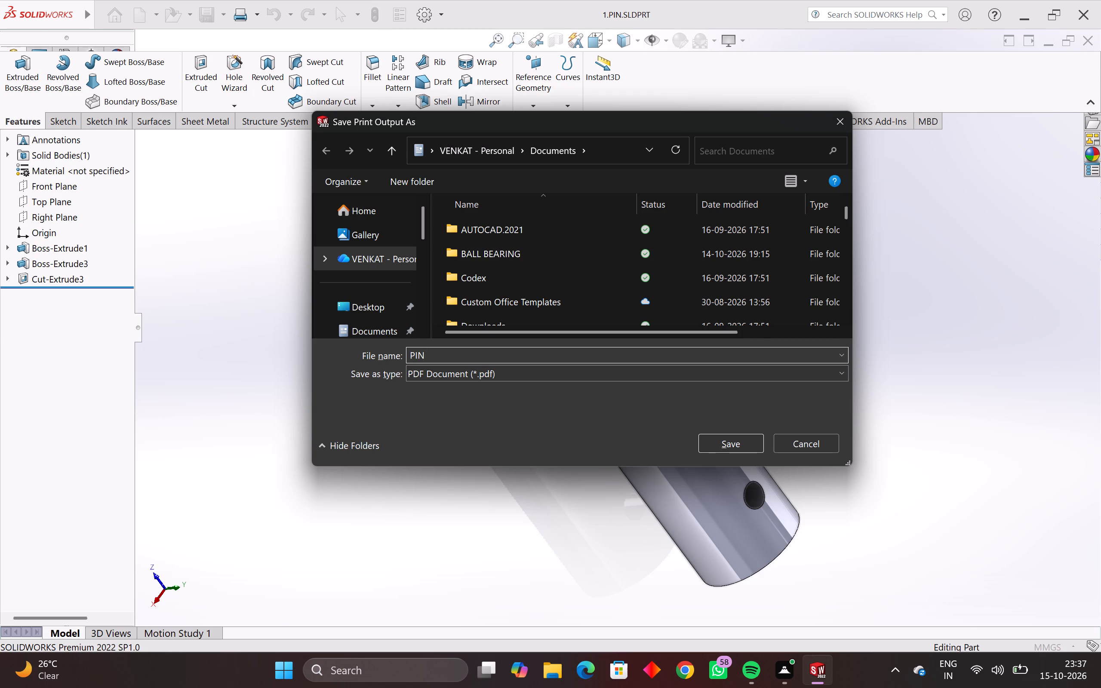
key("Return")
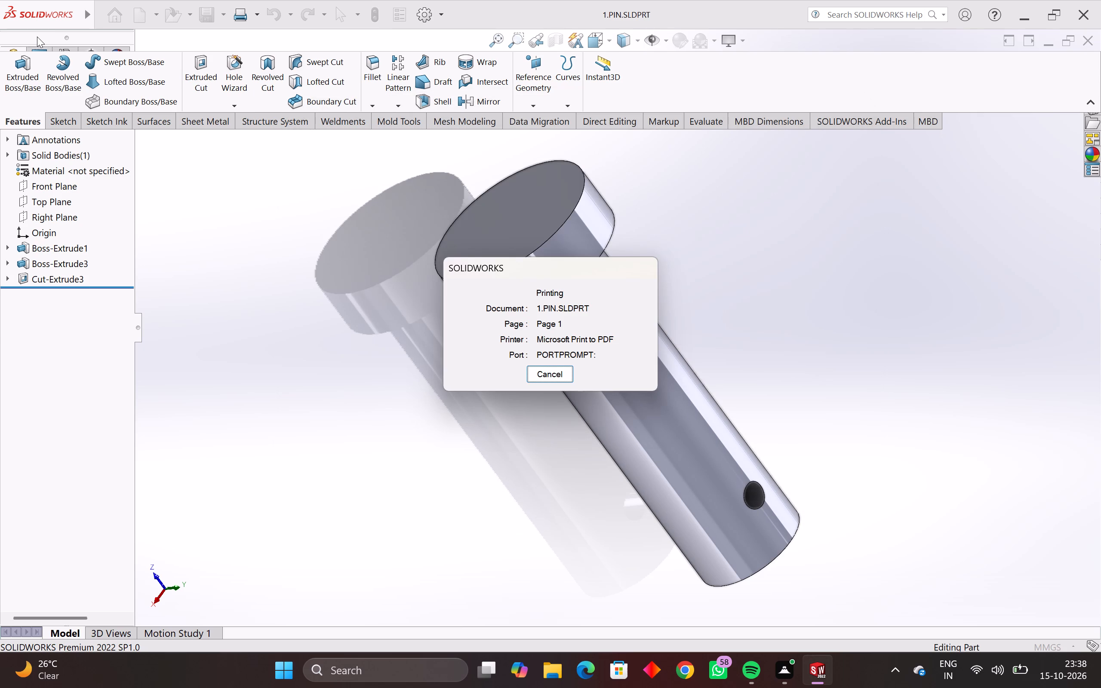